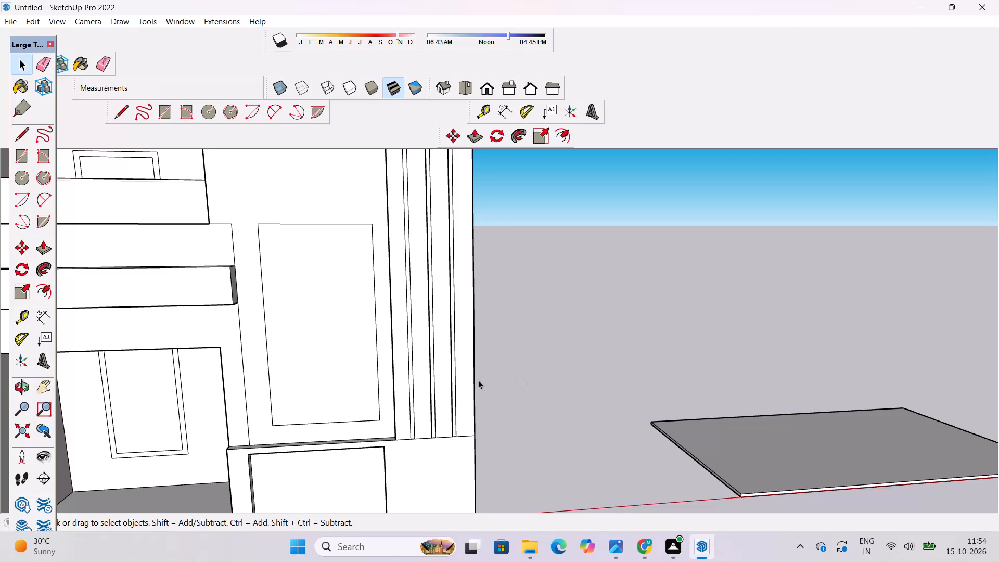
Examine the building's front facade from several angles and distances, including the balconies, tower and lower-floor openings.
key("o")
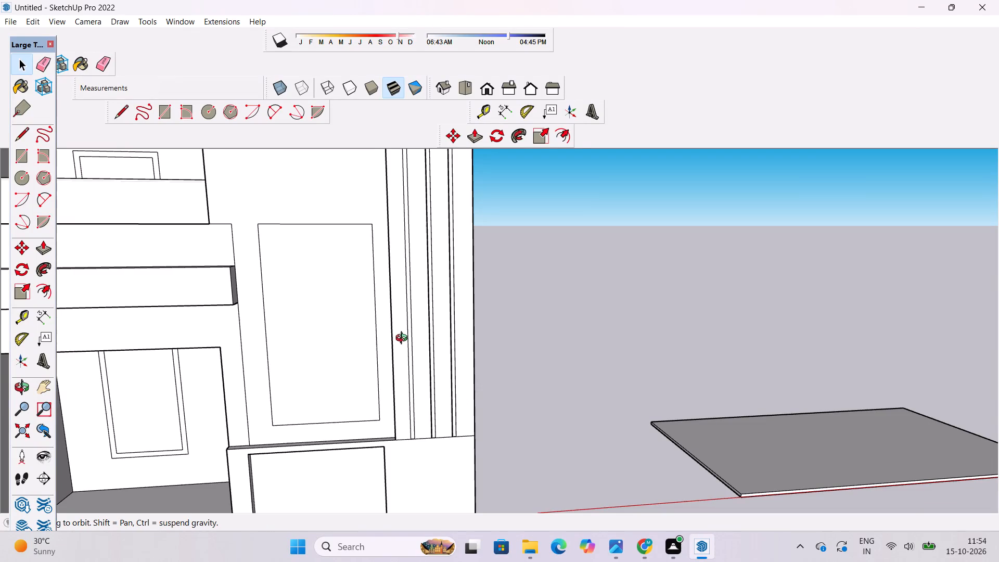
scroll(395, 339, "down", 6)
left_click_drag(395, 335, 407, 361, "shift")
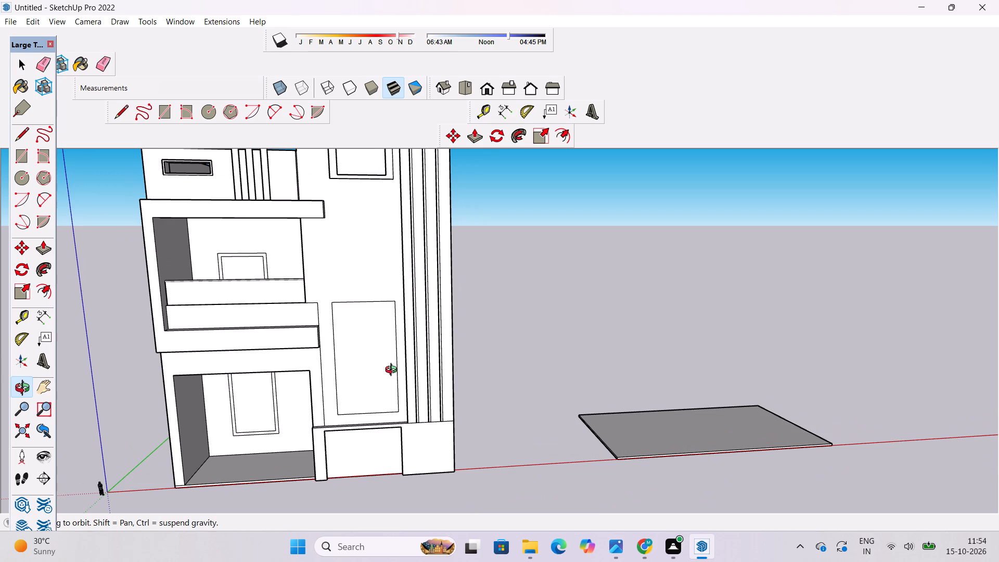
scroll(386, 379, "down", 7)
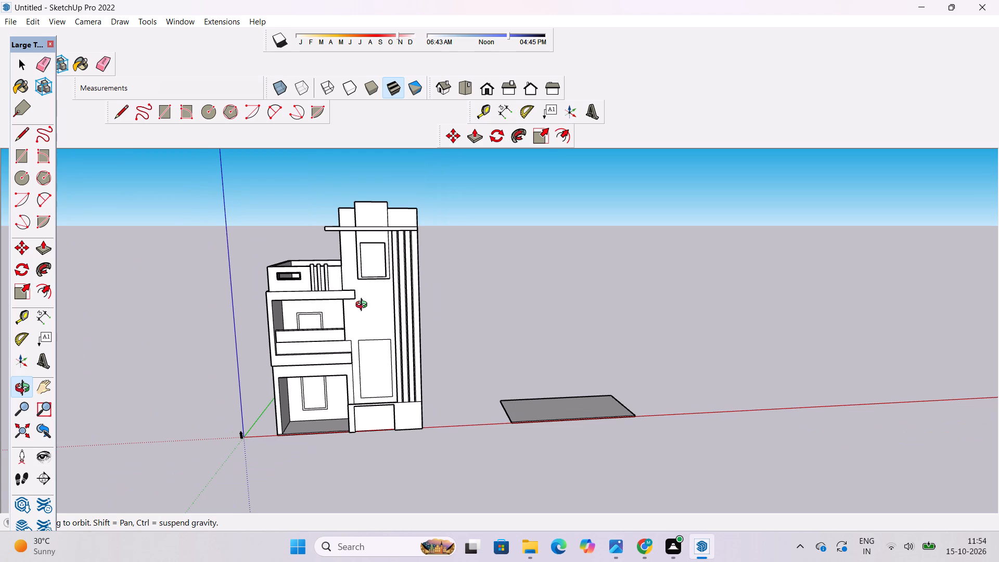
scroll(364, 306, "up", 4)
scroll(364, 306, "down", 2)
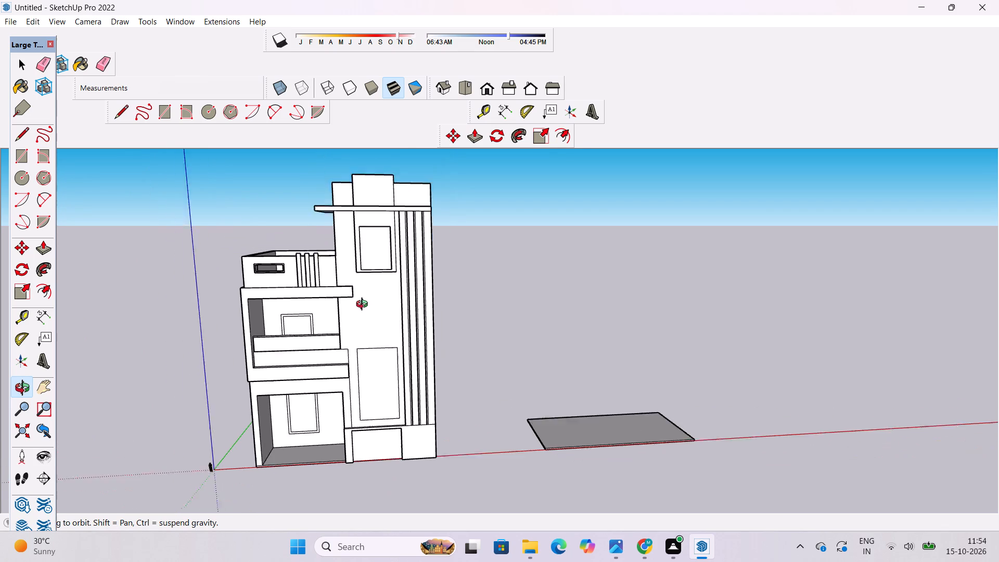
scroll(364, 305, "down", 2)
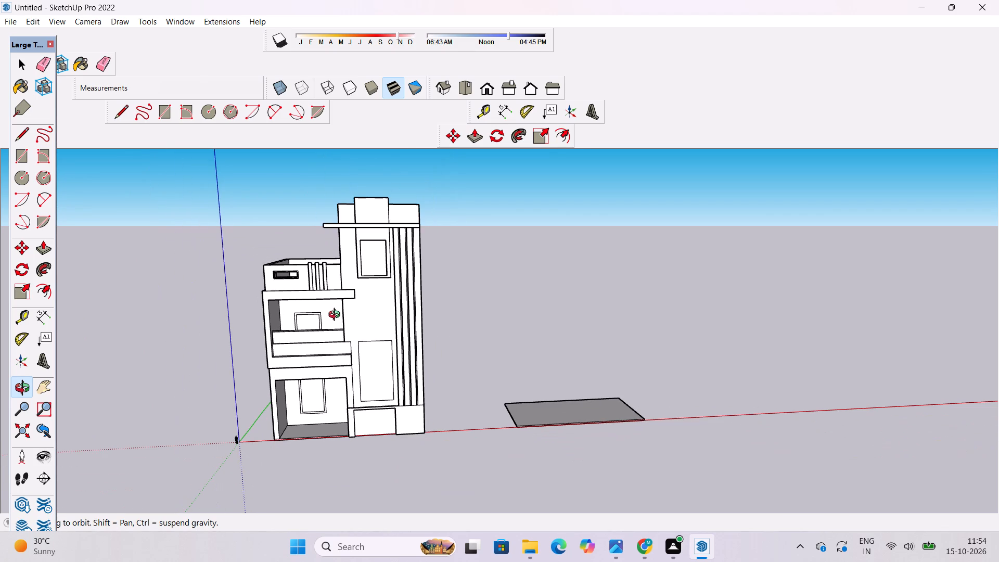
scroll(337, 316, "up", 1)
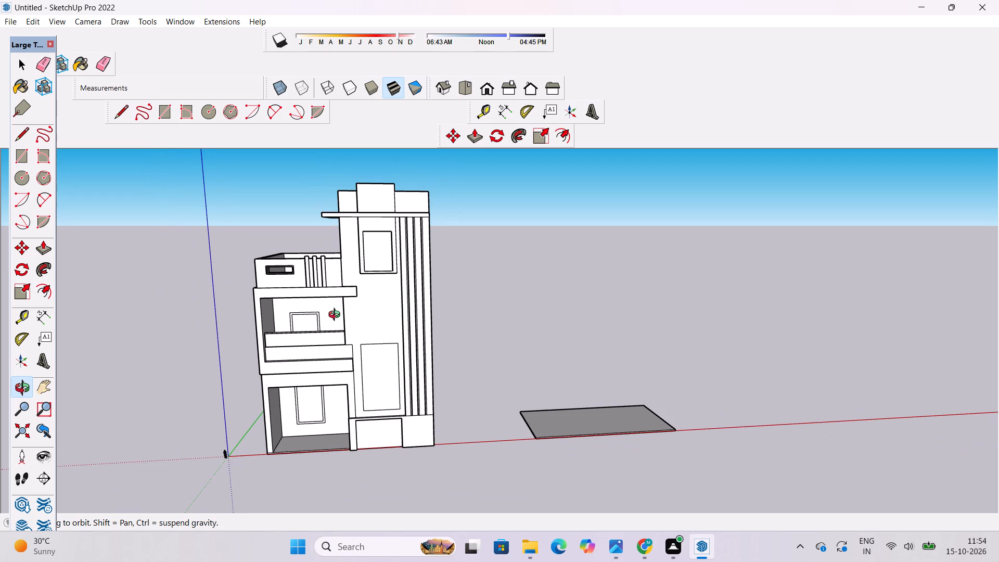
scroll(337, 316, "up", 3)
scroll(337, 316, "down", 5)
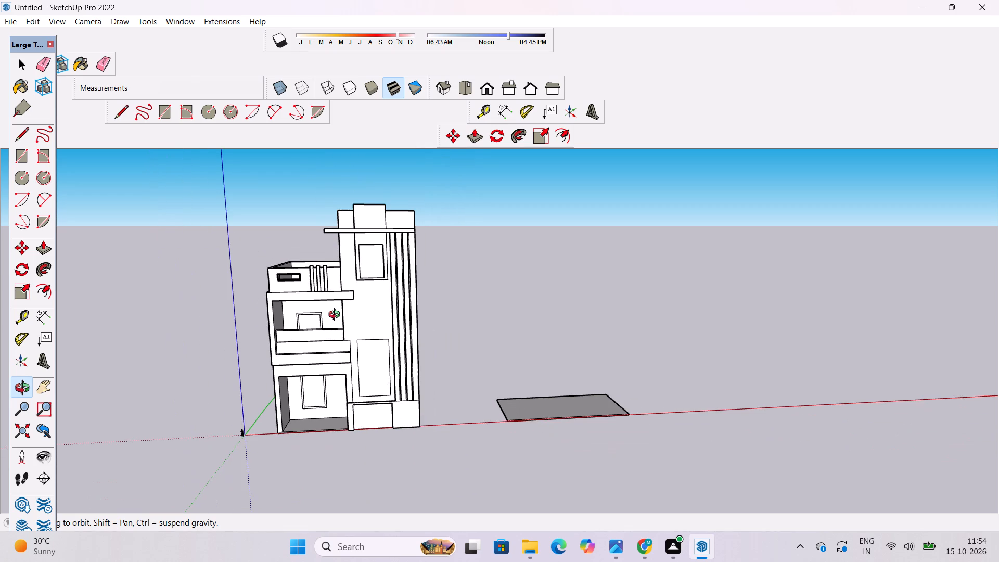
scroll(337, 316, "up", 5)
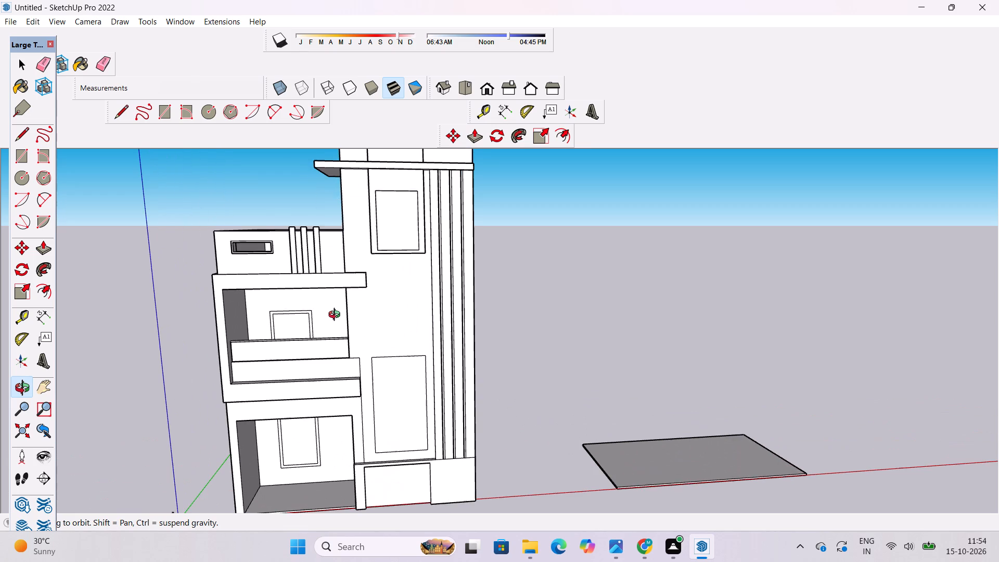
left_click_drag(321, 325, 353, 361)
scroll(314, 369, "down", 5)
left_click_drag(308, 388, 308, 361)
scroll(314, 287, "up", 4)
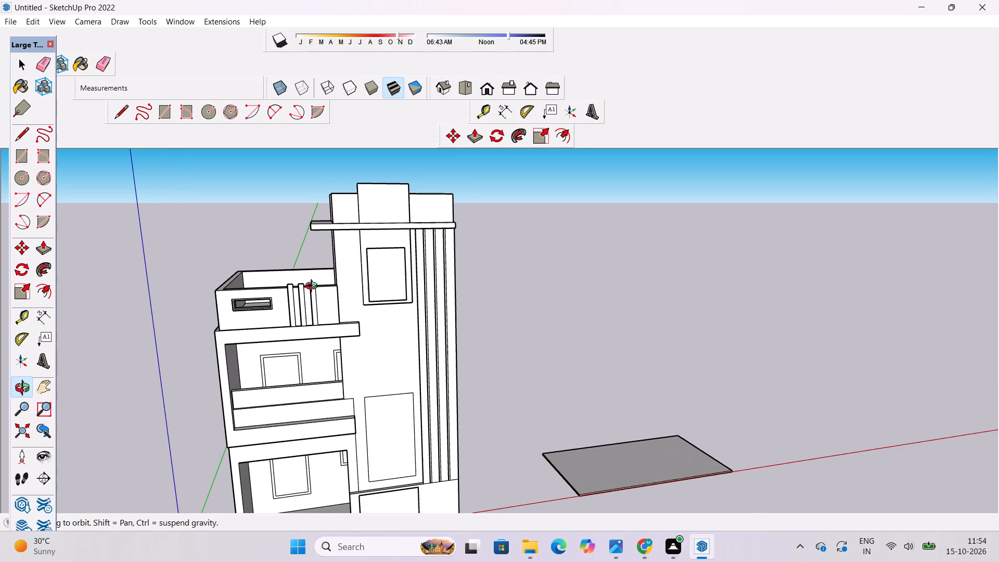
scroll(314, 287, "up", 1)
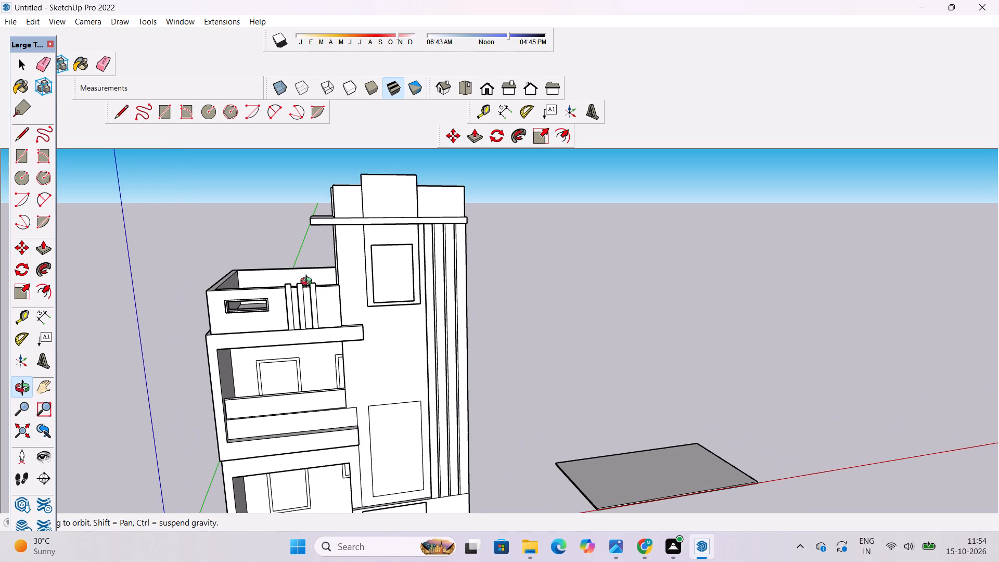
scroll(309, 283, "down", 11)
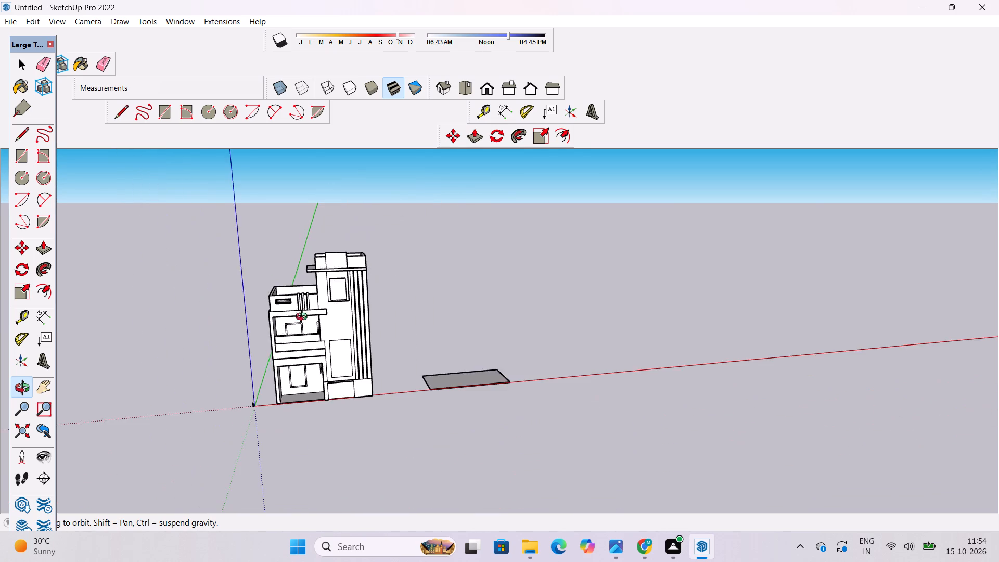
scroll(297, 339, "up", 5)
left_click_drag(277, 344, 382, 342)
scroll(297, 288, "up", 1)
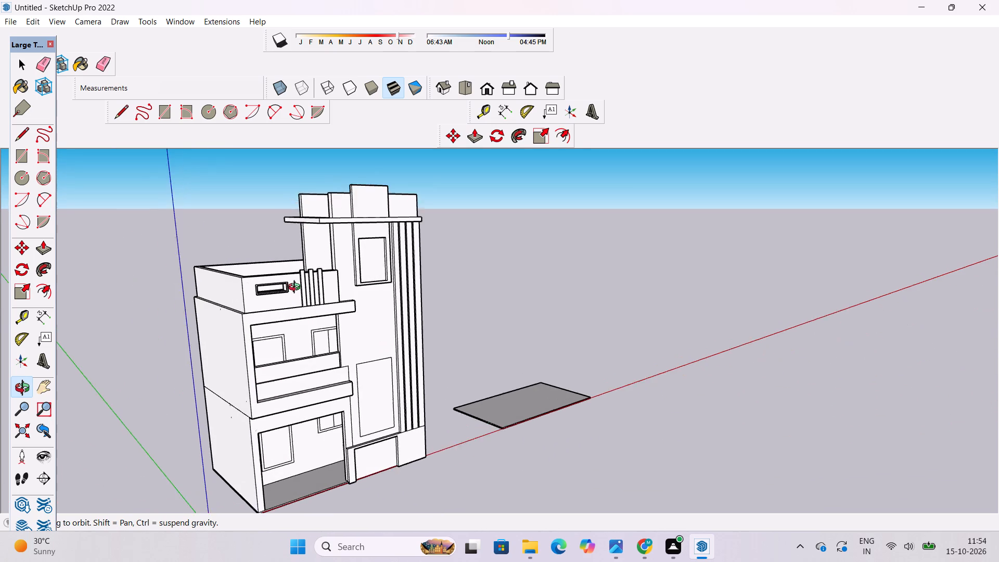
scroll(297, 288, "up", 3)
scroll(280, 287, "down", 5)
scroll(312, 345, "up", 4)
left_click_drag(382, 362, 260, 379)
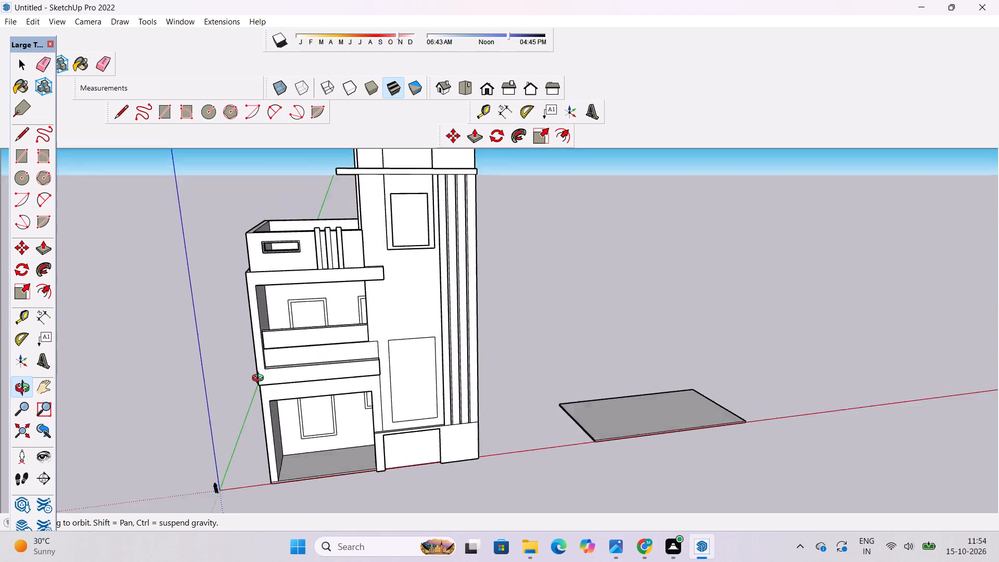
left_click_drag(260, 379, 263, 373)
scroll(265, 364, "up", 5)
scroll(264, 356, "down", 6)
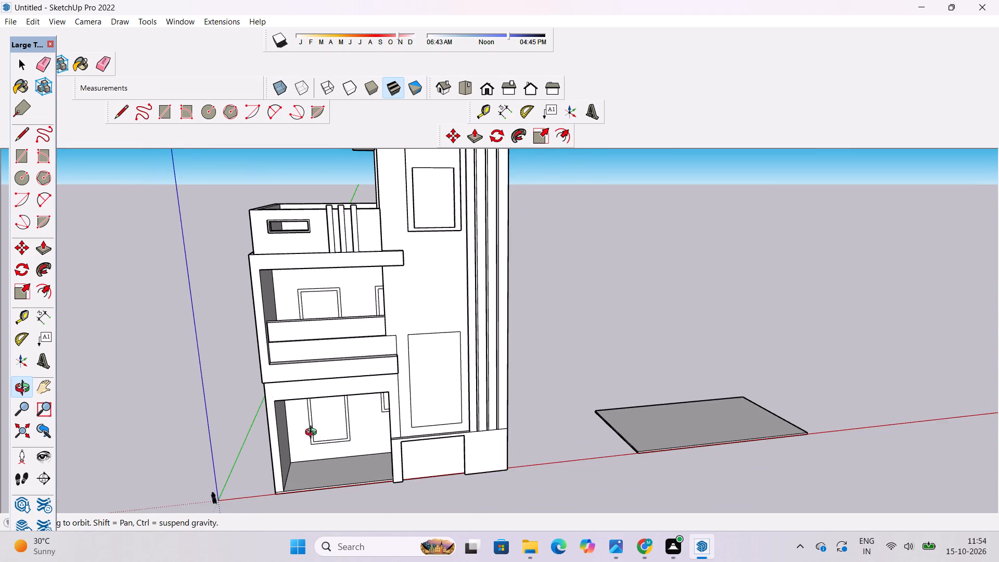
scroll(313, 428, "up", 11)
left_click_drag(319, 391, 277, 362)
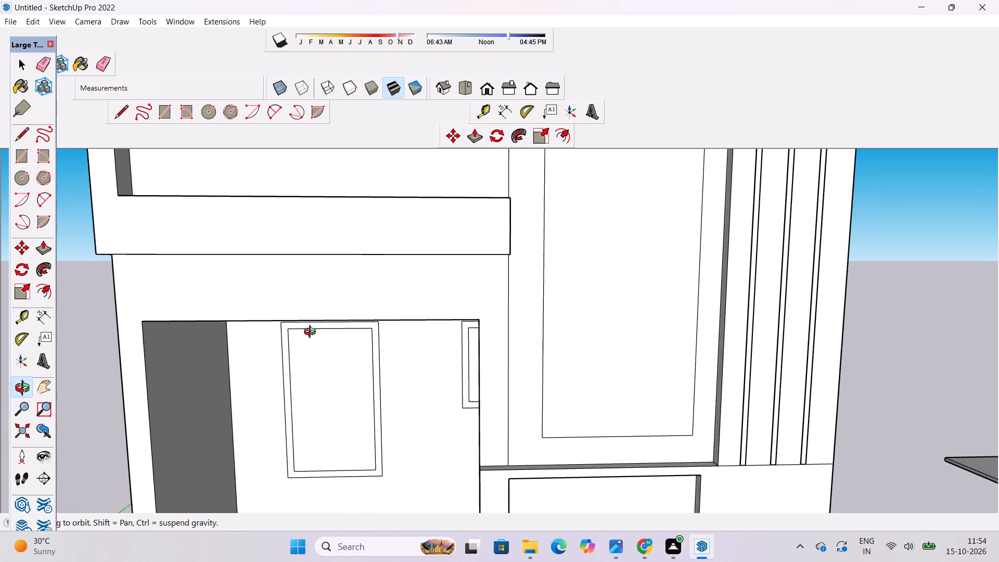
scroll(313, 327, "down", 6)
left_click_drag(313, 337, 430, 352)
left_click_drag(431, 348, 383, 337, "shift")
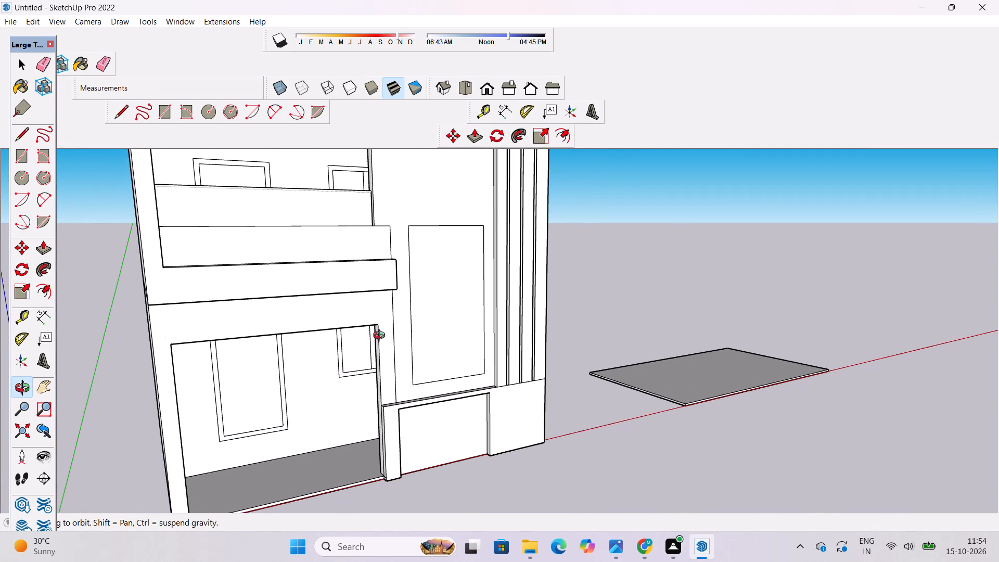
left_click(381, 337)
scroll(459, 319, "up", 6)
left_click_drag(456, 324, 379, 315)
scroll(377, 313, "down", 5)
left_click_drag(377, 314, 379, 324, "shift")
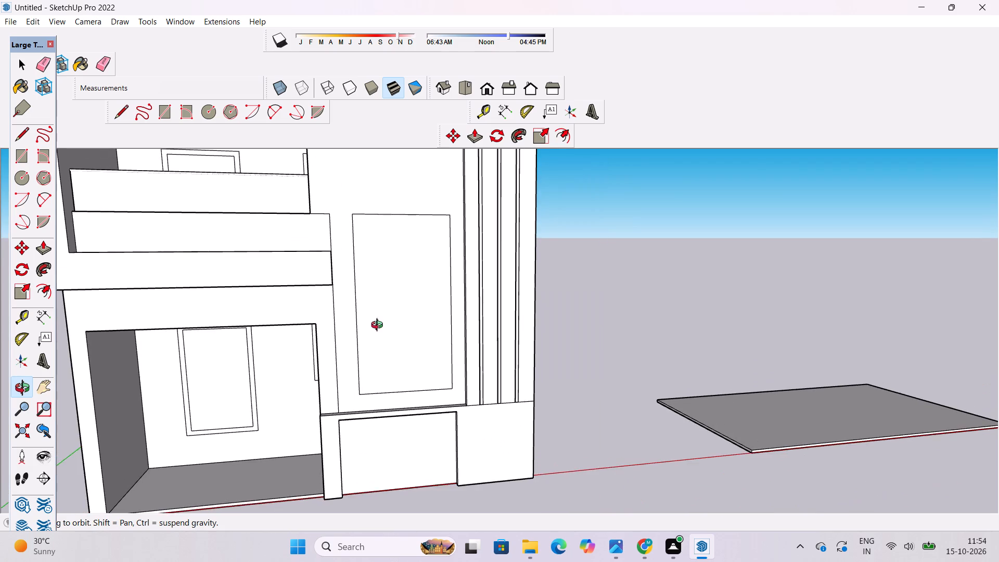
left_click_drag(379, 326, 429, 334)
scroll(404, 343, "up", 2)
left_click_drag(400, 341, 407, 355, "shift")
scroll(389, 337, "down", 4, "shift")
left_click_drag(386, 341, 372, 305, "shift")
left_click_drag(372, 305, 392, 310, "shift")
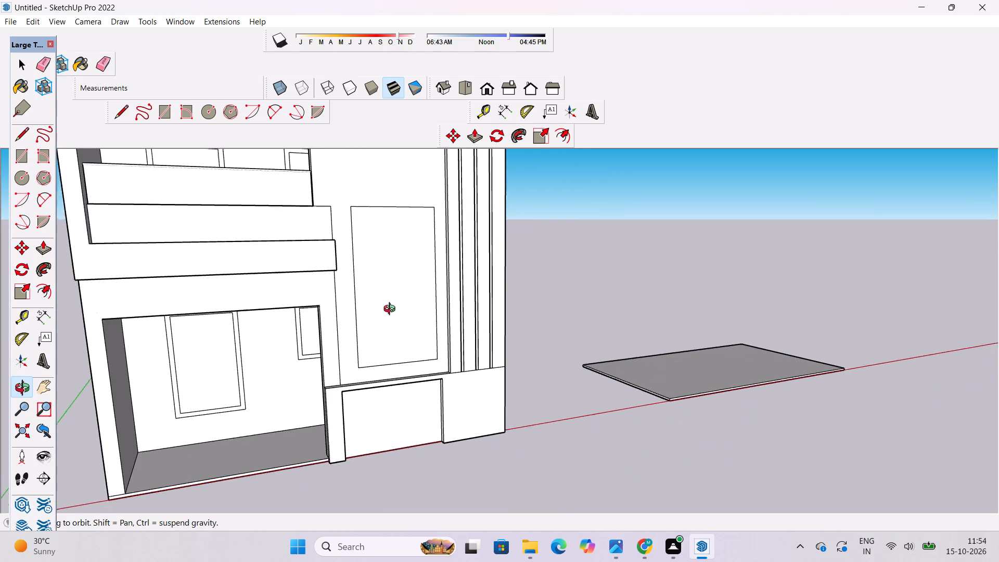
left_click_drag(392, 310, 411, 311, "shift")
left_click_drag(411, 315, 396, 299)
left_click_drag(396, 299, 411, 303)
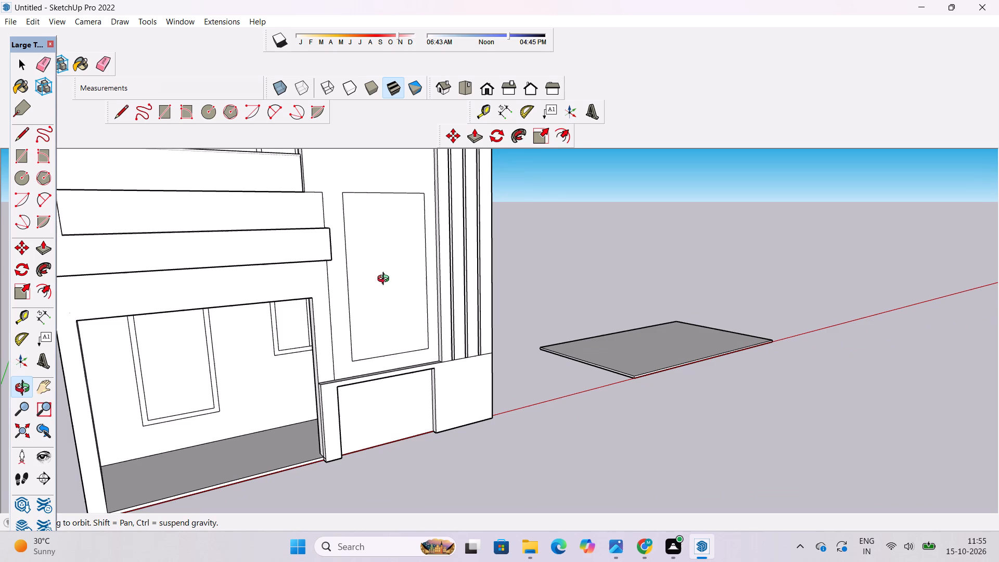
Push/Pull the large rectangular panel on the lower front of the tower slightly outward from the wall.
left_click_drag(352, 302, 362, 367)
left_click_drag(377, 316, 372, 368, "shift")
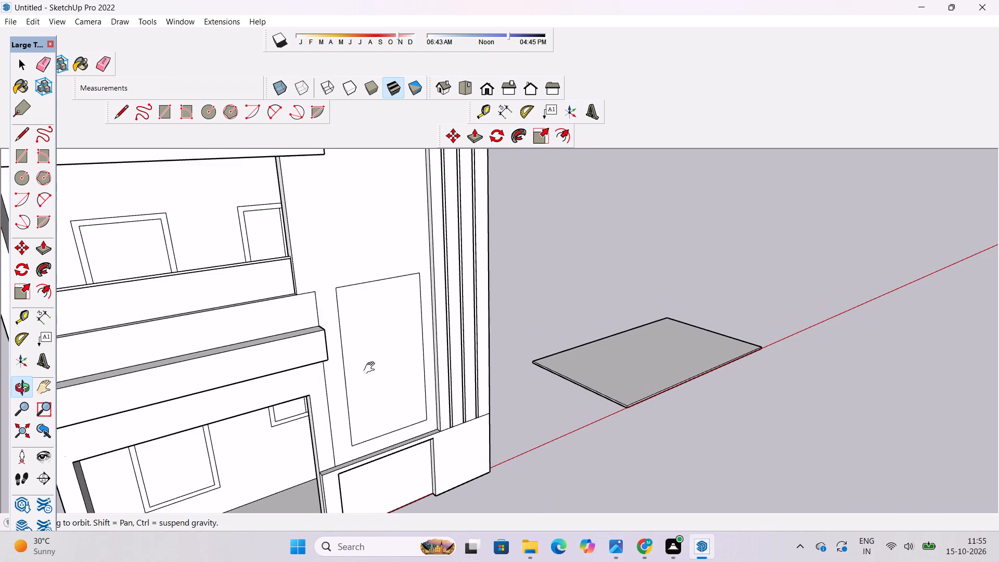
left_click_drag(372, 373, 377, 353)
scroll(377, 353, "up", 2)
left_click_drag(377, 353, 375, 346, "shift")
left_click_drag(373, 342, 401, 364)
left_click(401, 364, "shift")
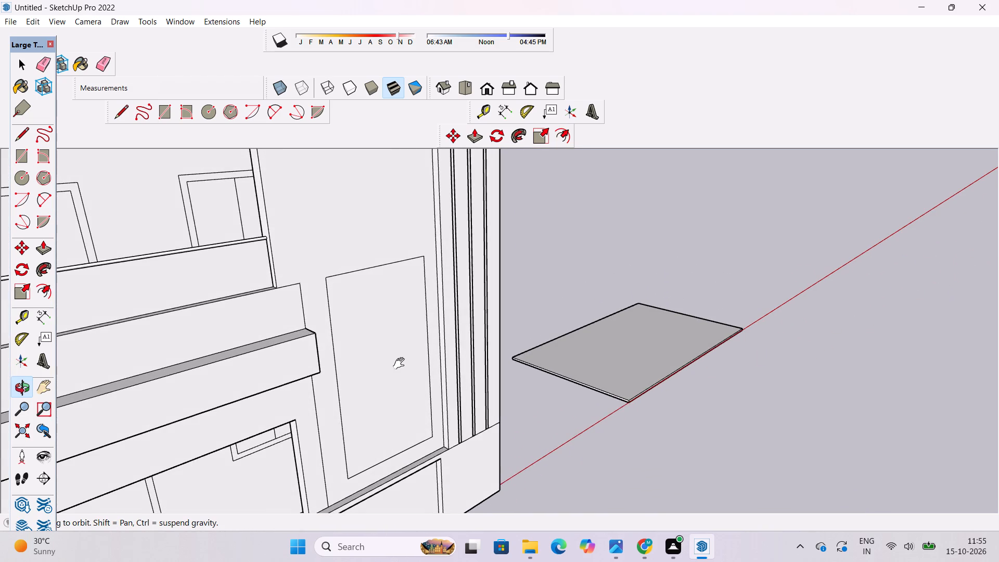
key("p")
left_click(383, 350)
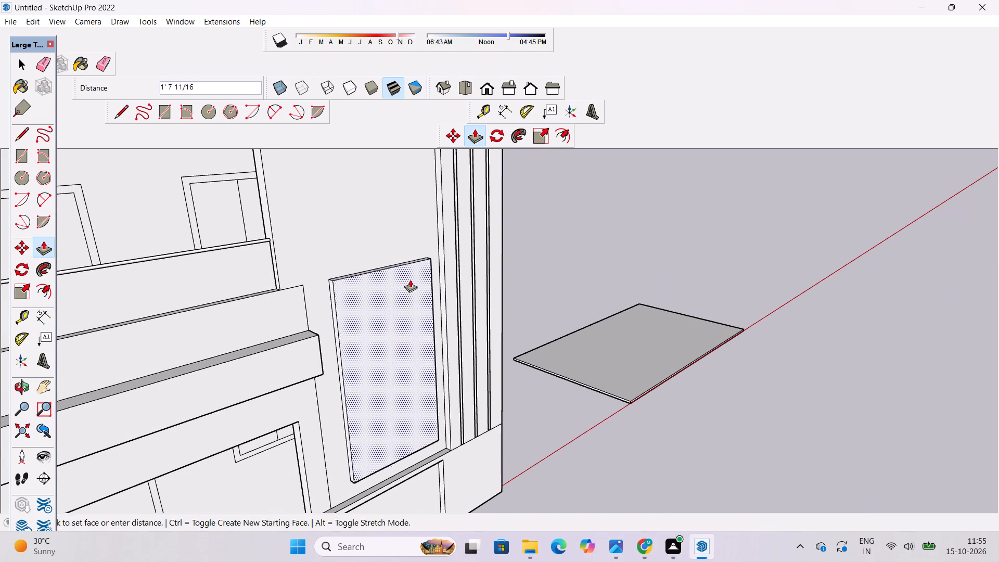
left_click(442, 221)
key("space")
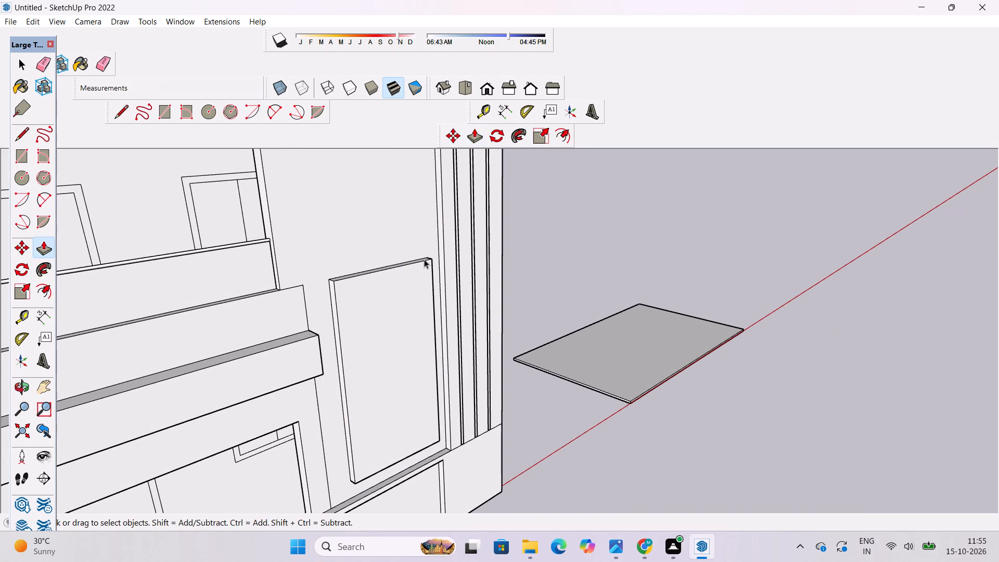
Draw a narrow vertical rectangle about 29' 2" by 3' 6" on the raised panel's face, near its lower right corner.
key("o")
scroll(419, 279, "down", 2)
left_click_drag(419, 311, 350, 317)
left_click_drag(405, 386, 390, 328)
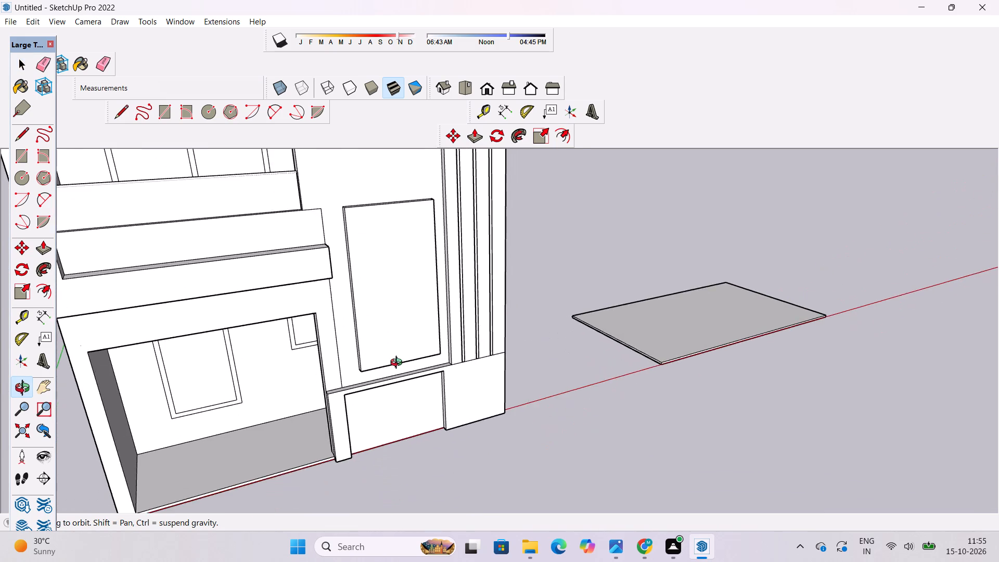
left_click_drag(399, 364, 374, 298)
scroll(376, 305, "up", 2)
left_click_drag(376, 305, 381, 334, "shift")
left_click_drag(386, 347, 342, 347)
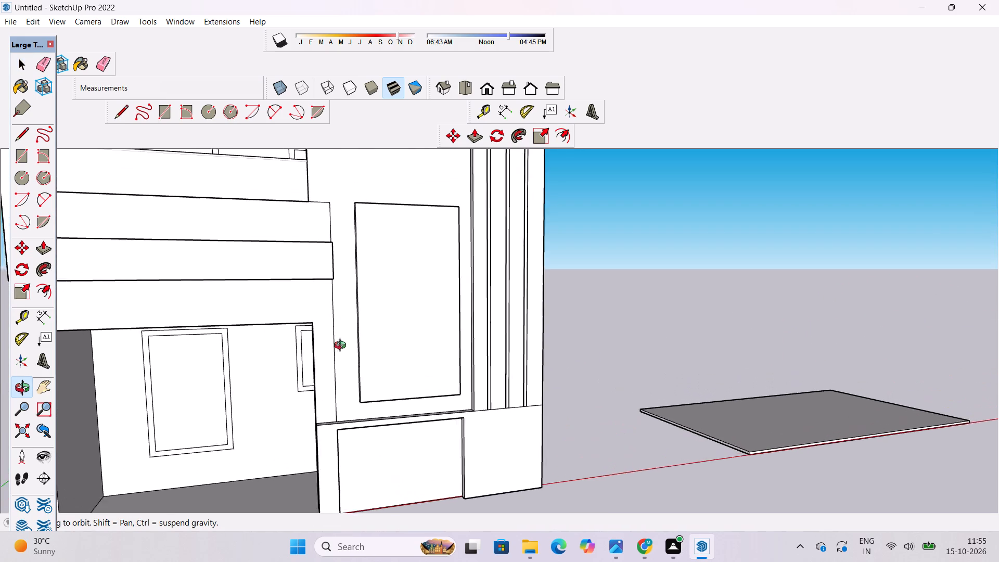
left_click_drag(342, 347, 336, 347)
scroll(380, 345, "up", 2)
left_click_drag(380, 343, 361, 343, "shift")
scroll(360, 342, "down", 3)
left_click_drag(390, 341, 379, 341)
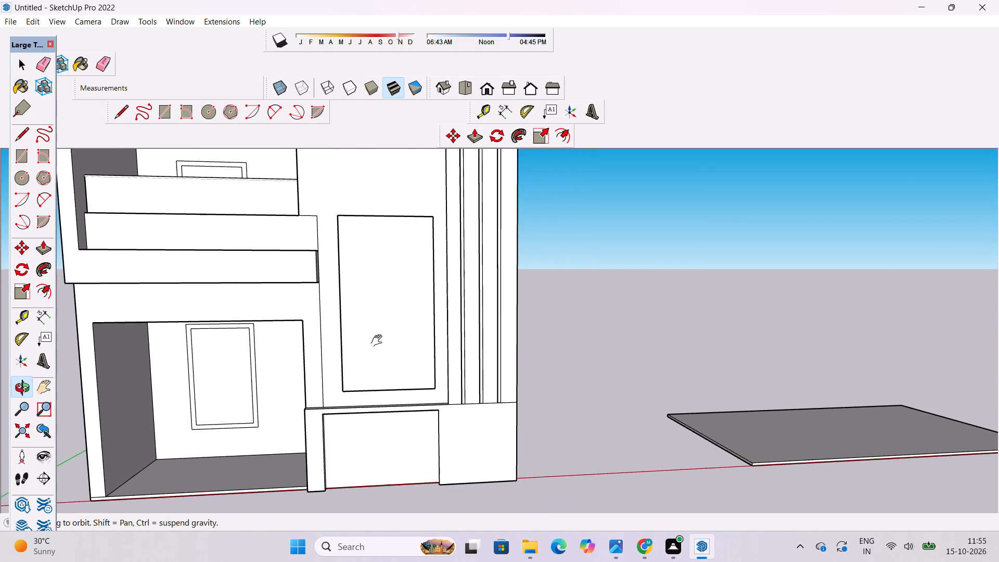
left_click_drag(379, 341, 373, 352)
key("r")
scroll(399, 394, "up", 5)
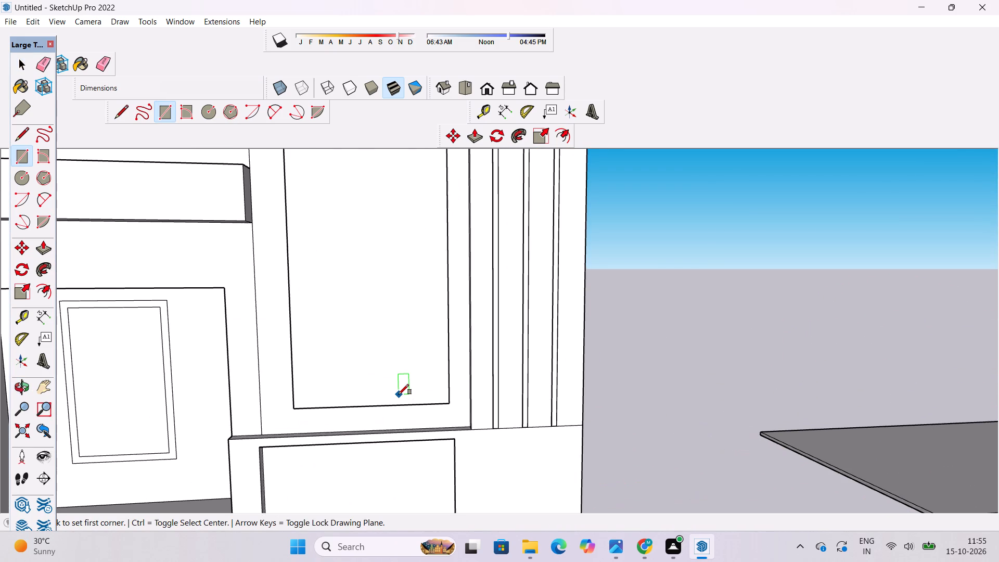
left_click(396, 395)
scroll(396, 391, "down", 3)
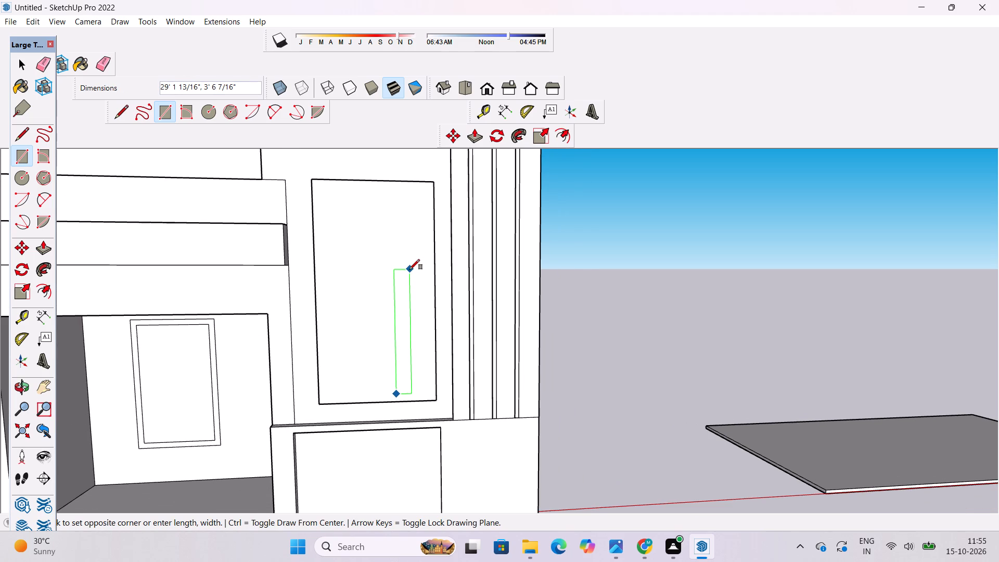
left_click(409, 270)
key("space")
Push/Pull the narrow vertical rectangle on the raised panel 1' inward to form a recess.
type("o")
left_click_drag(377, 305, 437, 346)
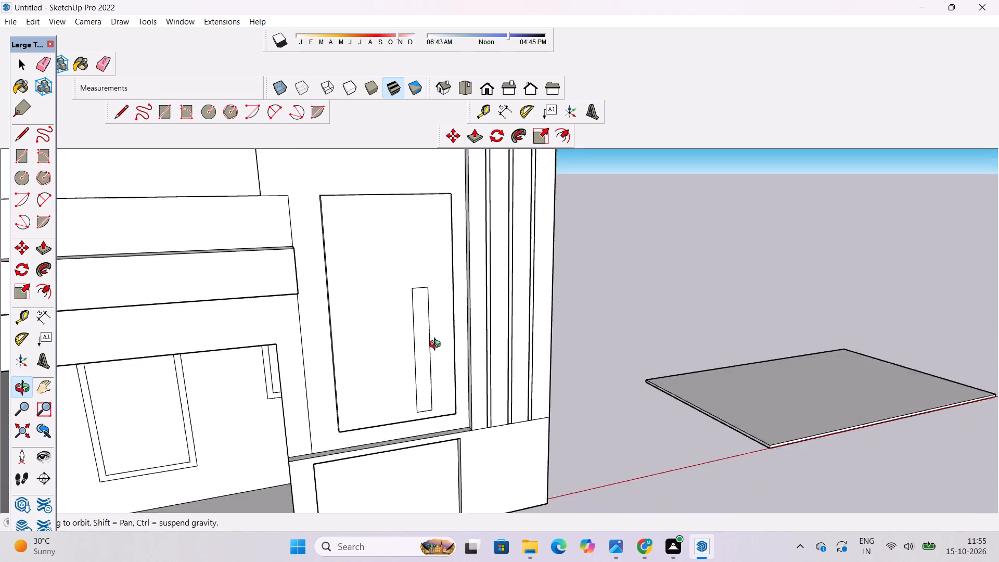
left_click_drag(437, 346, 477, 384)
scroll(469, 380, "up", 3)
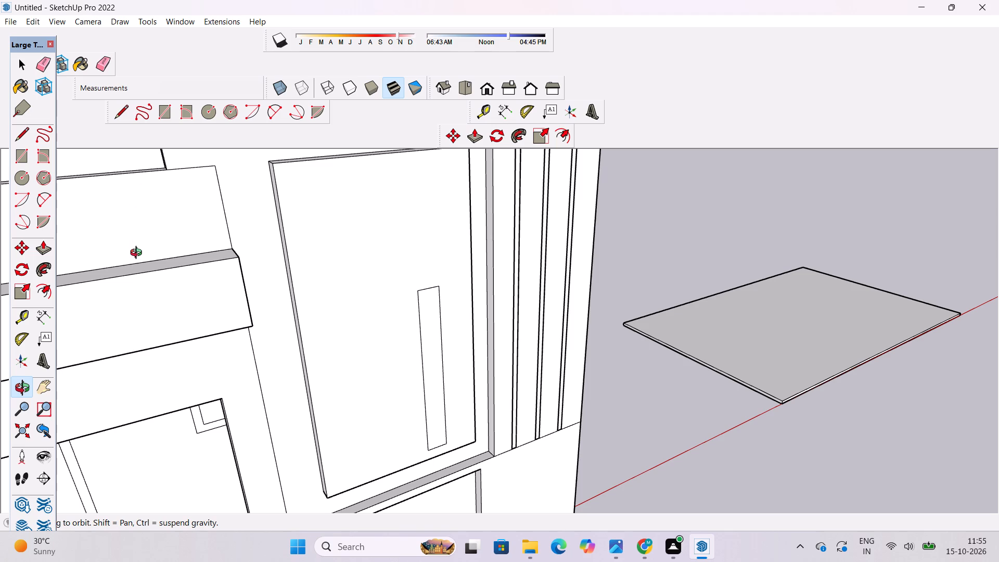
left_click(47, 245)
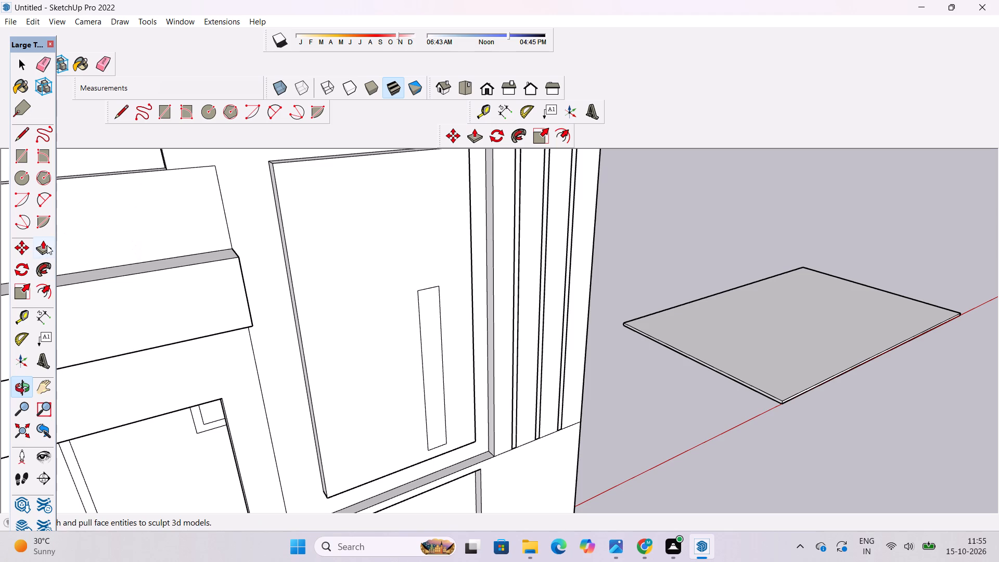
scroll(428, 319, "up", 4)
left_click(428, 319)
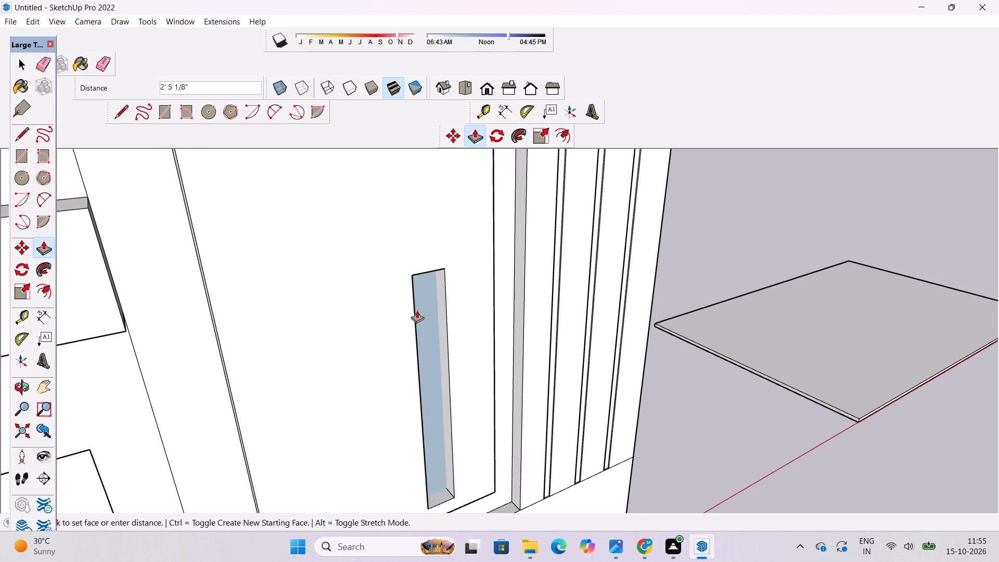
type("1'")
key("Return")
key("o")
scroll(417, 311, "down", 6)
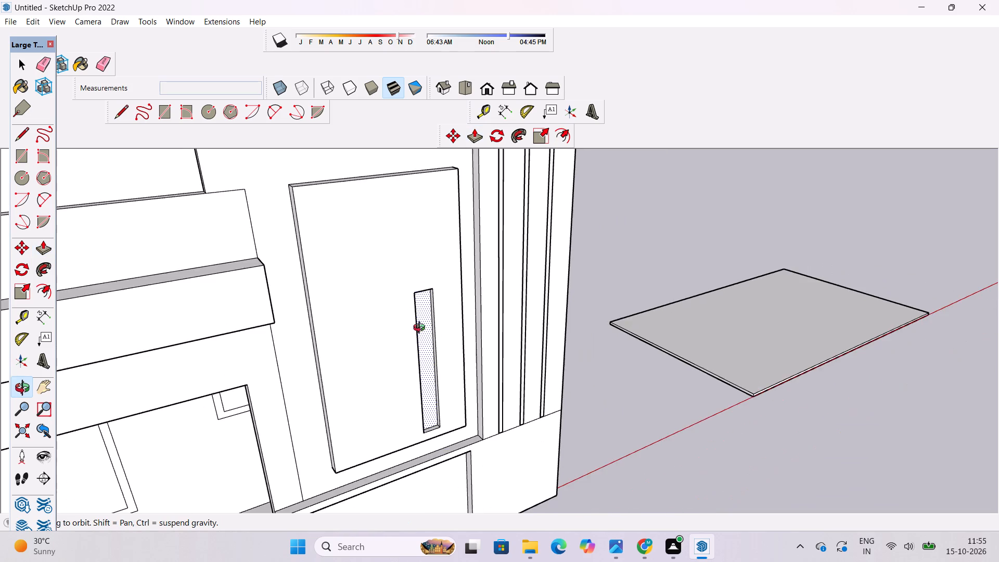
left_click_drag(454, 410, 423, 371)
left_click_drag(422, 371, 397, 392, "shift")
key("space")
left_click(578, 361)
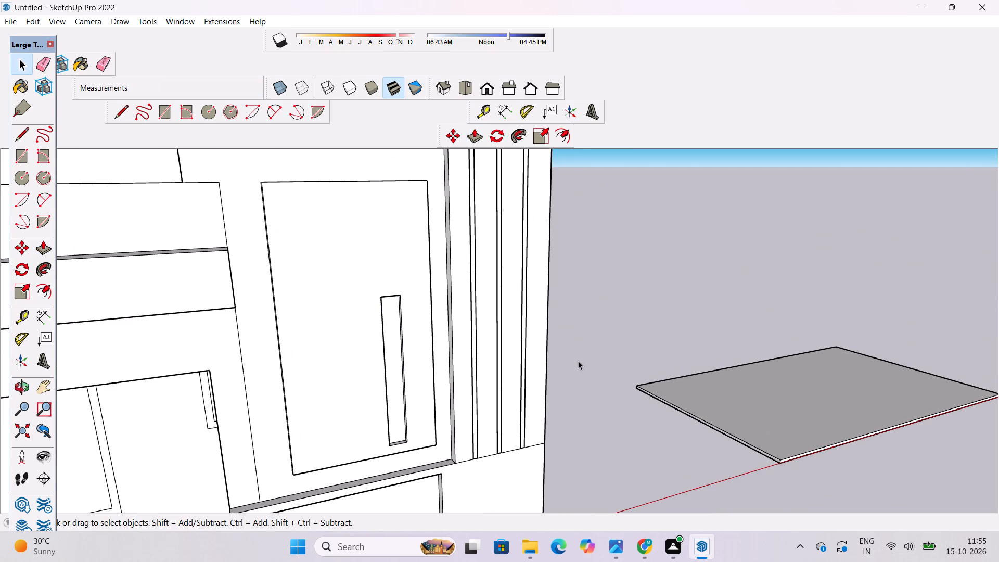
Examine the tower's front wall above the raised panel and the adjoining balcony from several angles and distances.
key("o")
scroll(536, 349, "down", 3)
left_click_drag(388, 390, 563, 389)
left_click_drag(522, 389, 514, 427, "shift")
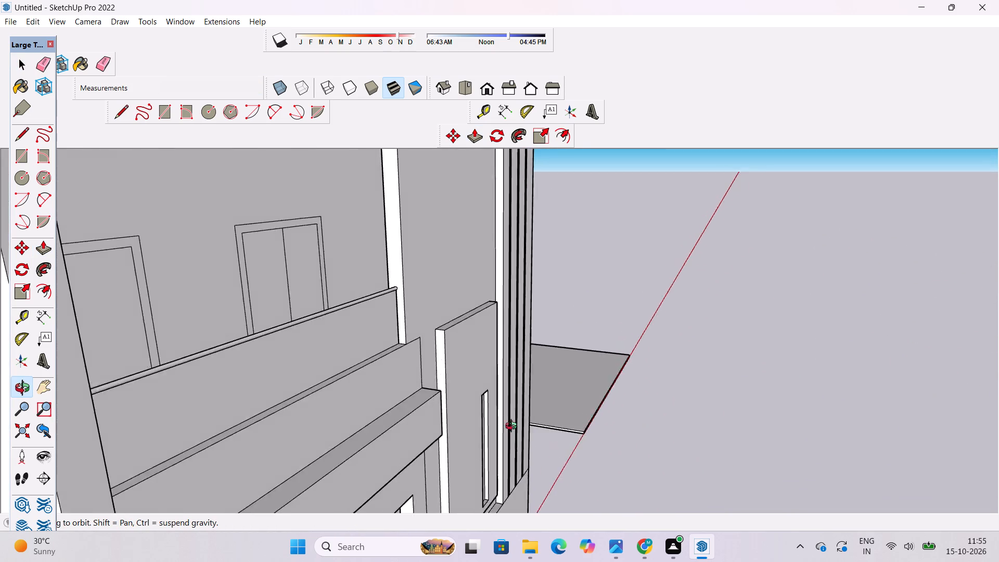
left_click_drag(514, 427, 353, 381, "shift")
scroll(341, 354, "down", 5)
left_click_drag(383, 355, 390, 413, "shift")
scroll(402, 407, "up", 2)
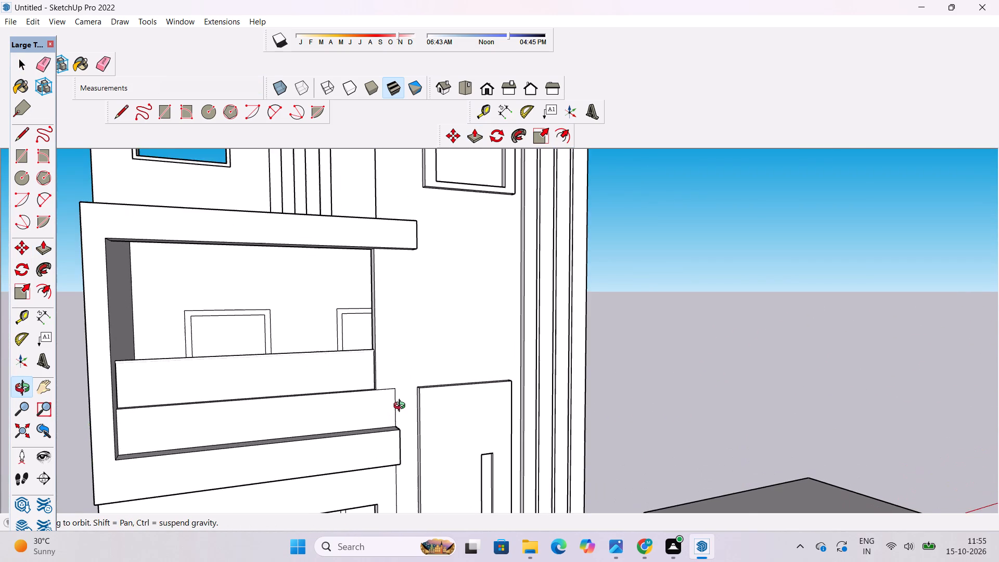
left_click_drag(403, 403, 408, 451, "shift")
left_click_drag(408, 449, 380, 413)
scroll(414, 404, "up", 4)
left_click_drag(416, 404, 407, 364, "shift")
scroll(437, 377, "up", 3)
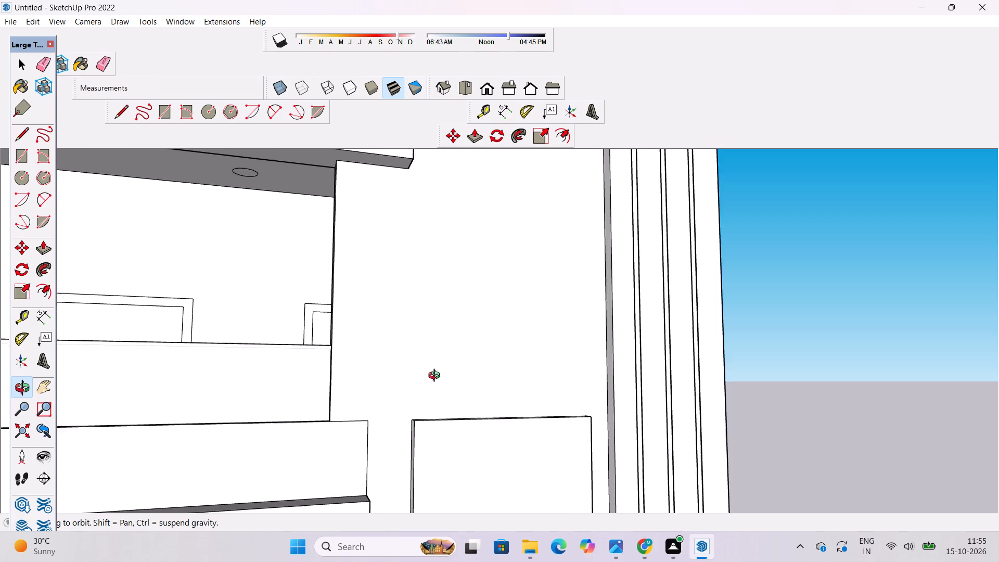
left_click_drag(449, 379, 442, 379, "shift")
left_click_drag(441, 379, 393, 397)
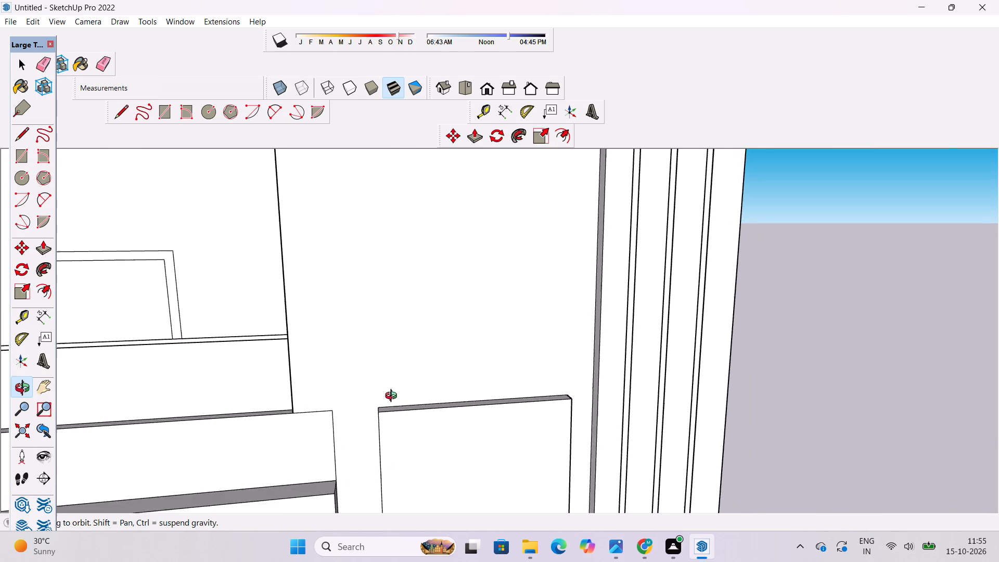
left_click_drag(393, 397, 391, 397)
left_click_drag(390, 394, 398, 418, "shift")
left_click_drag(398, 418, 405, 433, "shift")
left_click(405, 433, "shift")
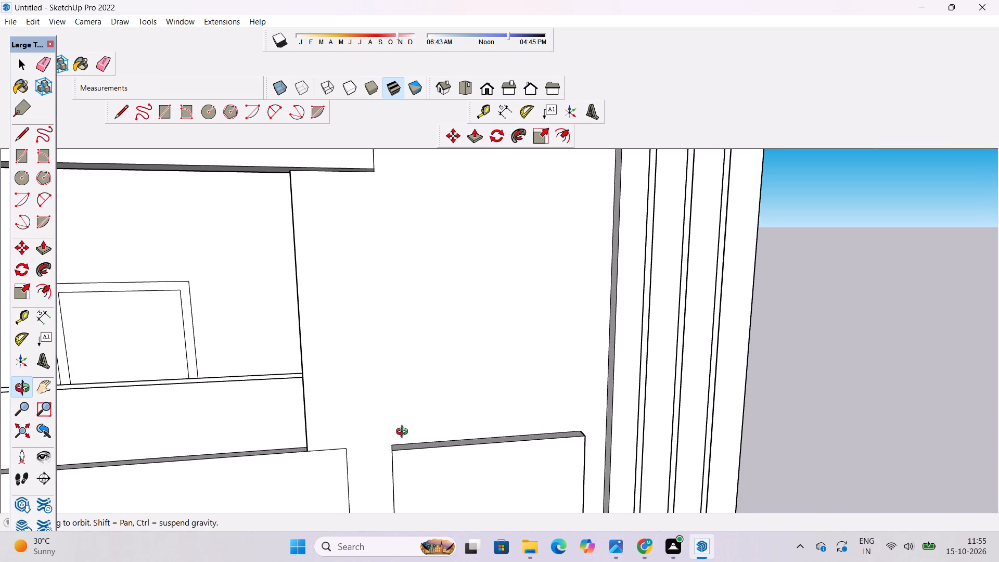
Place a horizontal guide along the raised panel's top edge where it meets the tower wall.
key("t")
left_click(466, 438)
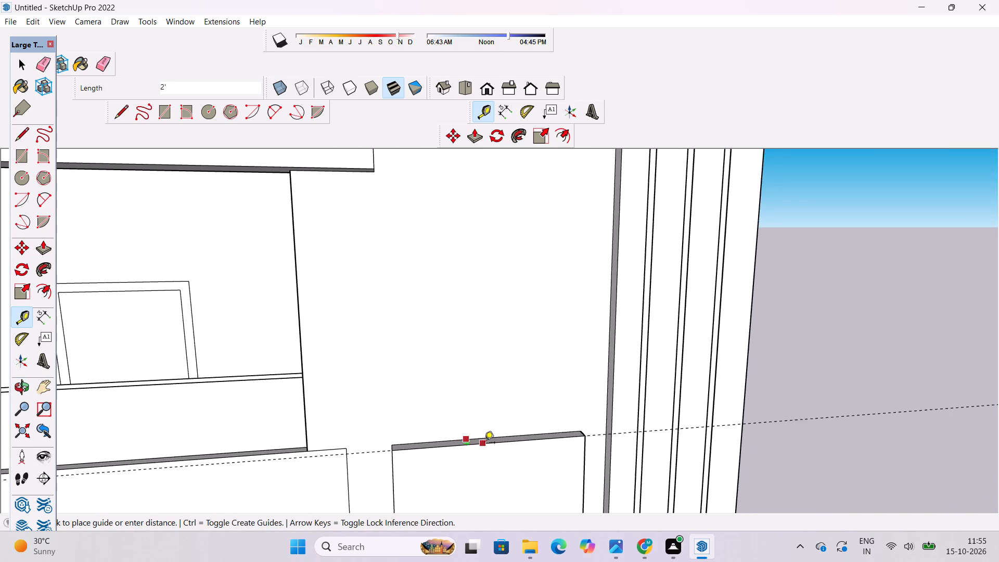
left_click(492, 439)
left_click(524, 435)
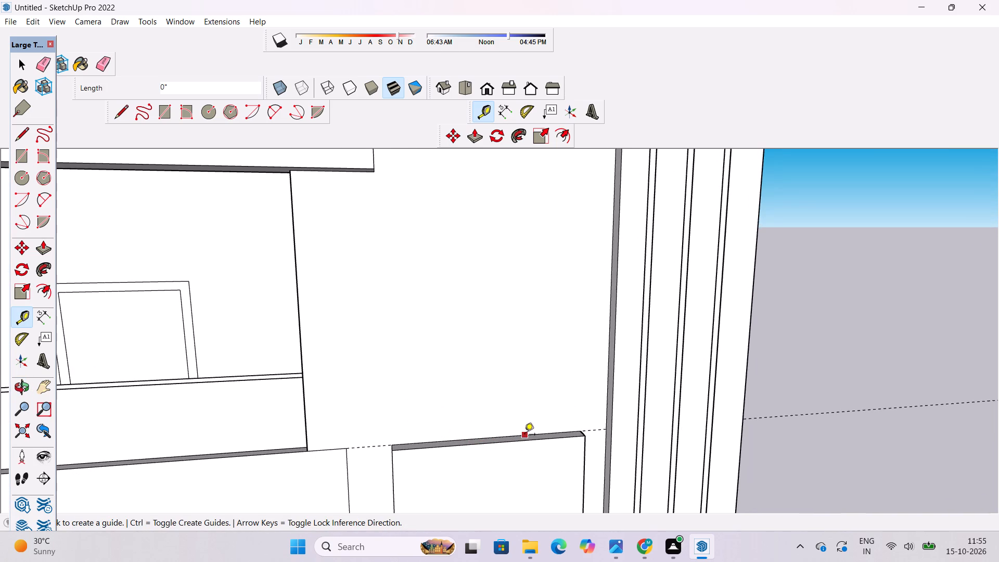
Place a horizontal guide on the tower wall 18' above the raised panel's top edge.
scroll(513, 402, "down", 3)
key("o")
left_click_drag(512, 402, 504, 329)
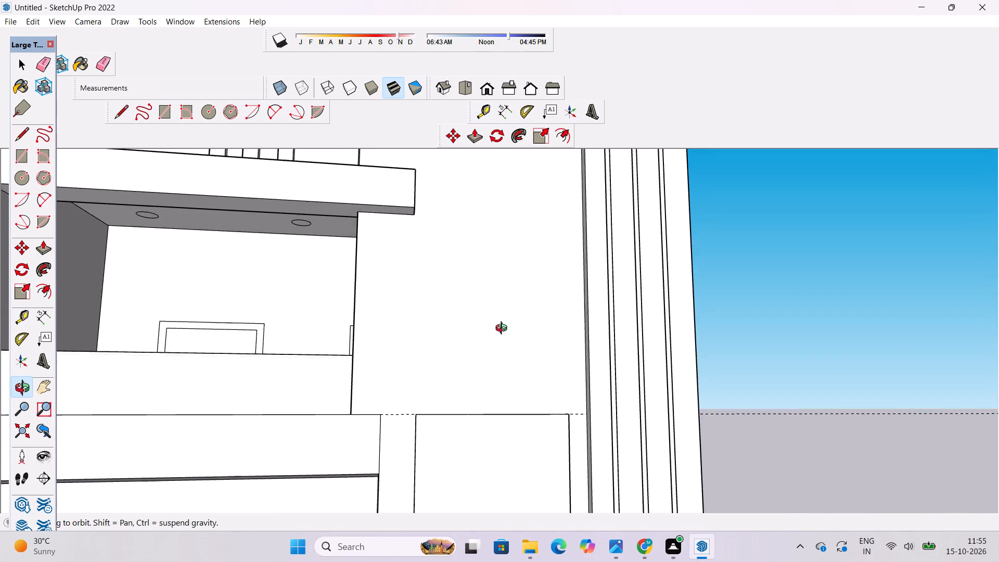
left_click_drag(504, 329, 504, 328)
left_click_drag(495, 340, 519, 427, "shift")
scroll(513, 433, "down", 3)
left_click_drag(508, 431, 493, 375, "shift")
left_click_drag(492, 382, 491, 436)
scroll(486, 412, "up", 3)
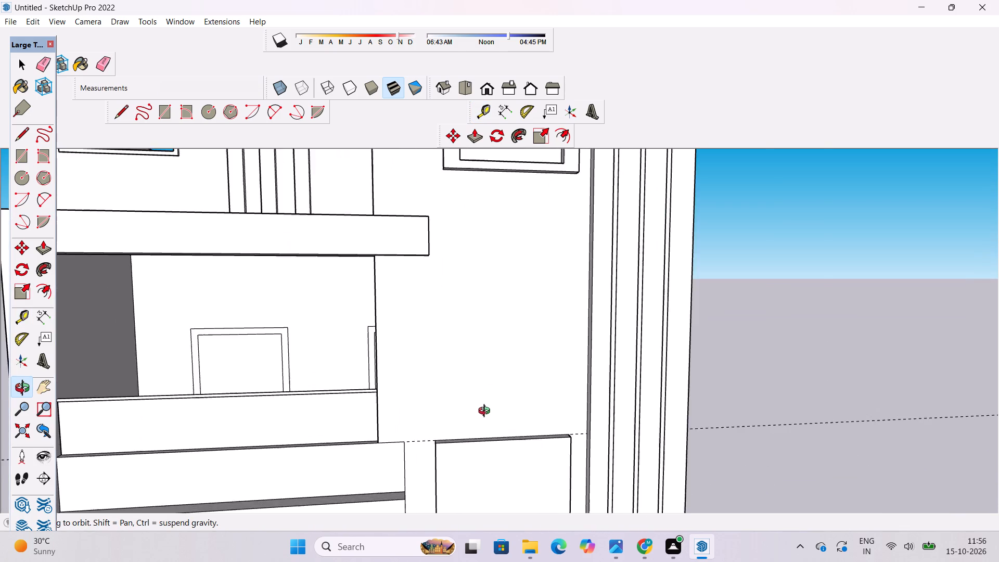
scroll(486, 412, "up", 4)
left_click_drag(484, 413, 475, 445, "shift")
key("t")
scroll(482, 375, "down", 2)
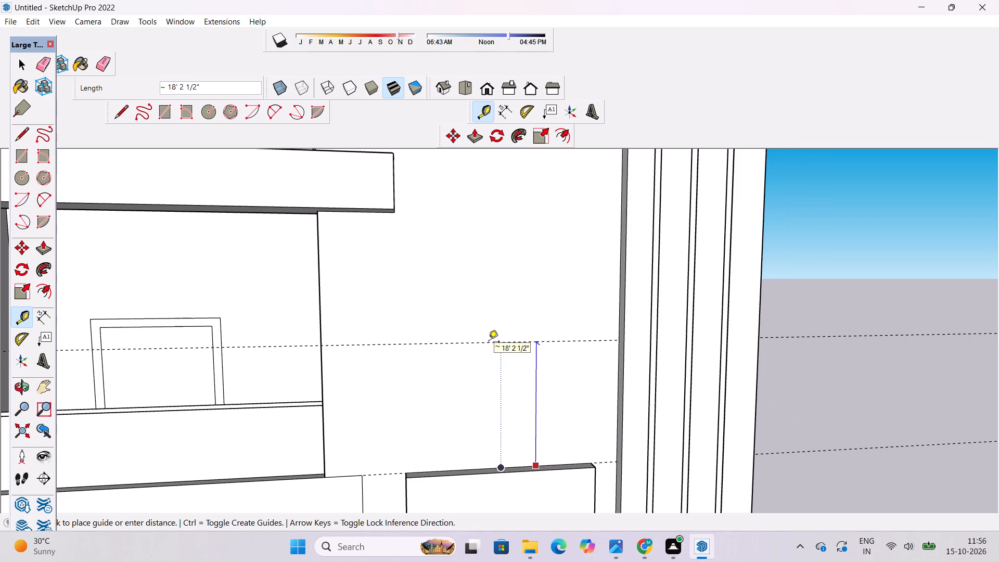
type("18'")
key("Return")
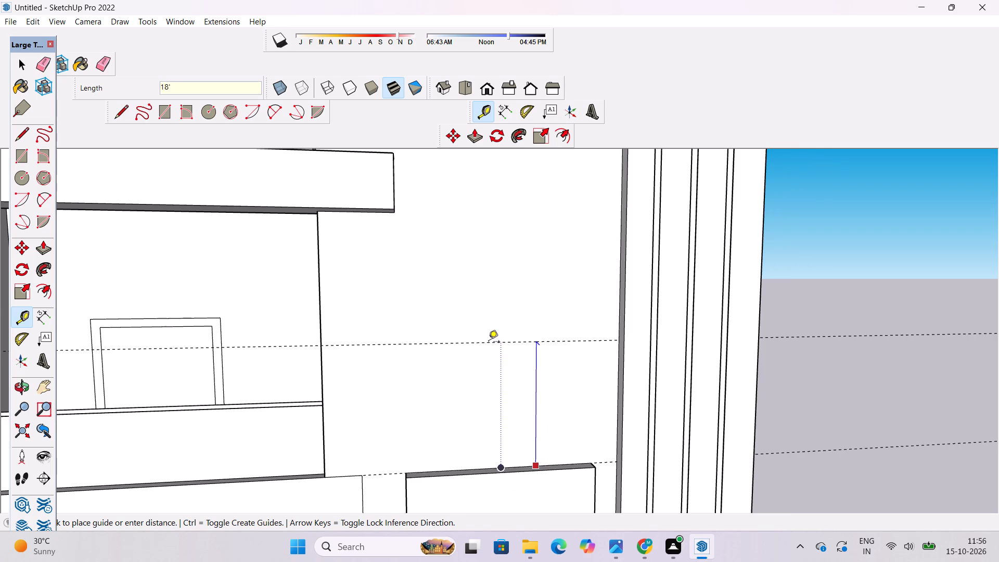
Place two vertical guides above the raised panel, one 7' from the tower's balcony-side edge and another 32' beyond it.
left_click(323, 367)
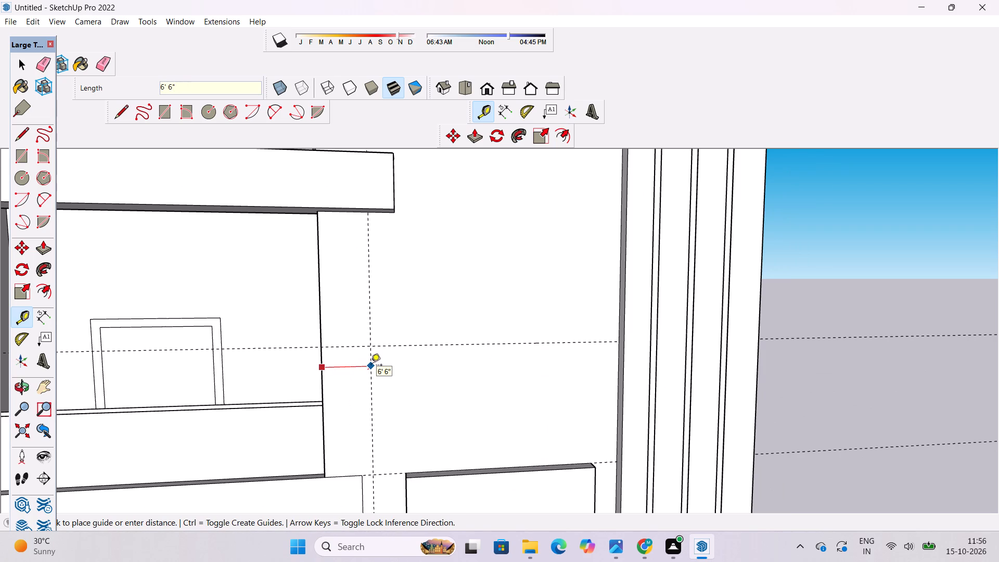
type("7'")
key("Return")
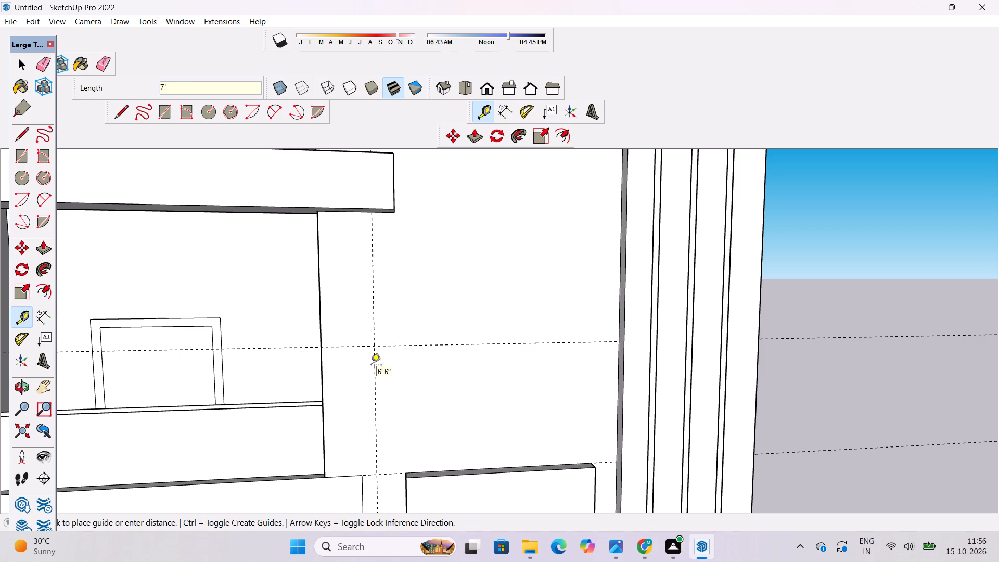
left_click(374, 402)
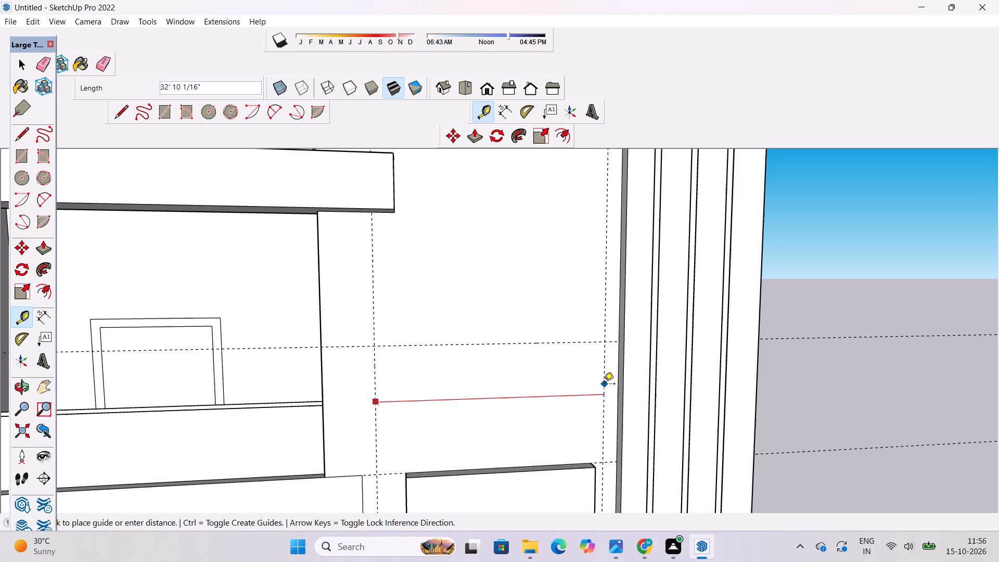
type("32'")
key("Return")
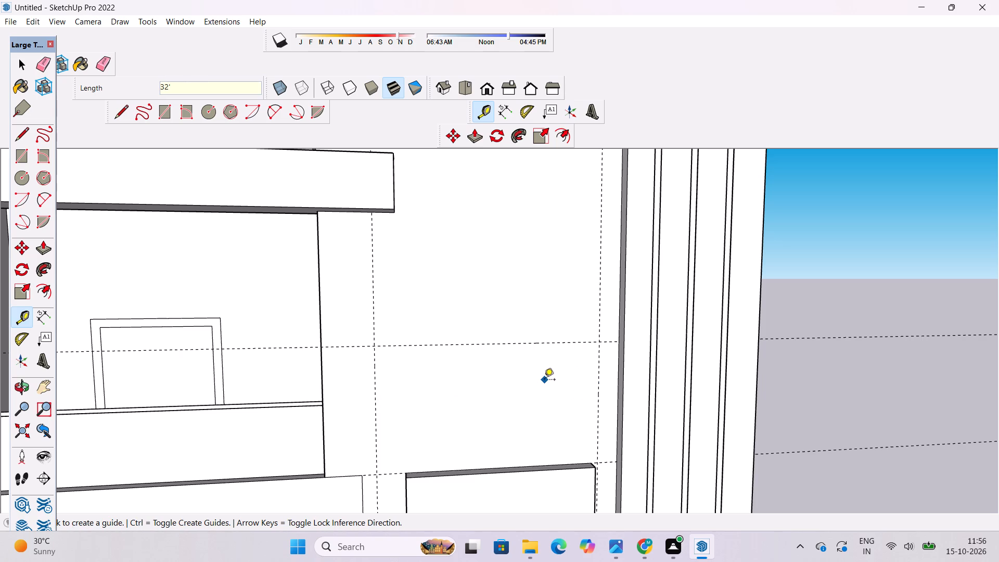
Draw a 32' by 18' rectangle on the tower wall between the guide intersections, directly above the raised panel.
key("r")
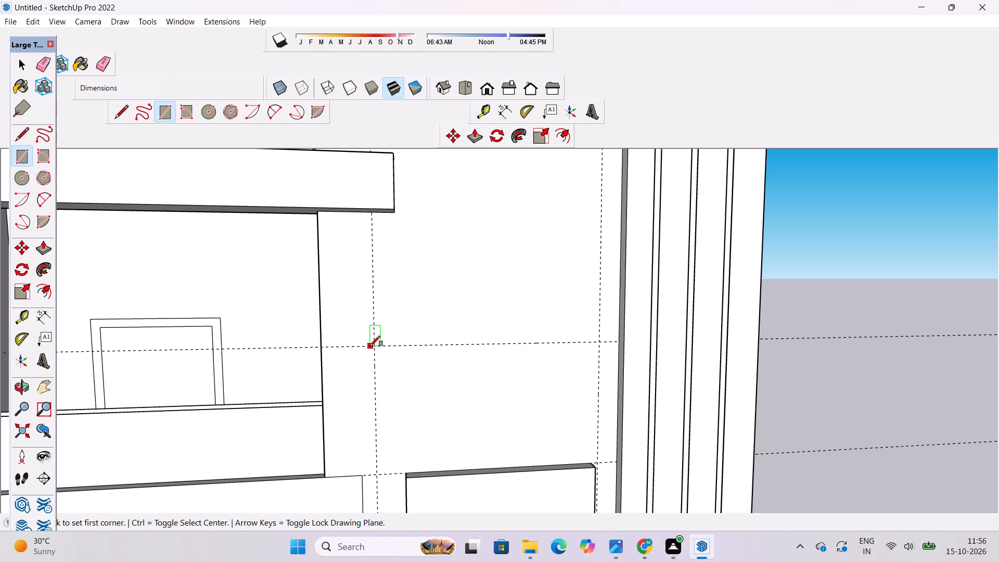
left_click(374, 345)
scroll(570, 450, "up", 5)
scroll(615, 468, "up", 4)
left_click(617, 470)
key("space")
Erase the construction guides around the new rectangle on the tower wall.
key("e")
scroll(612, 461, "down", 6)
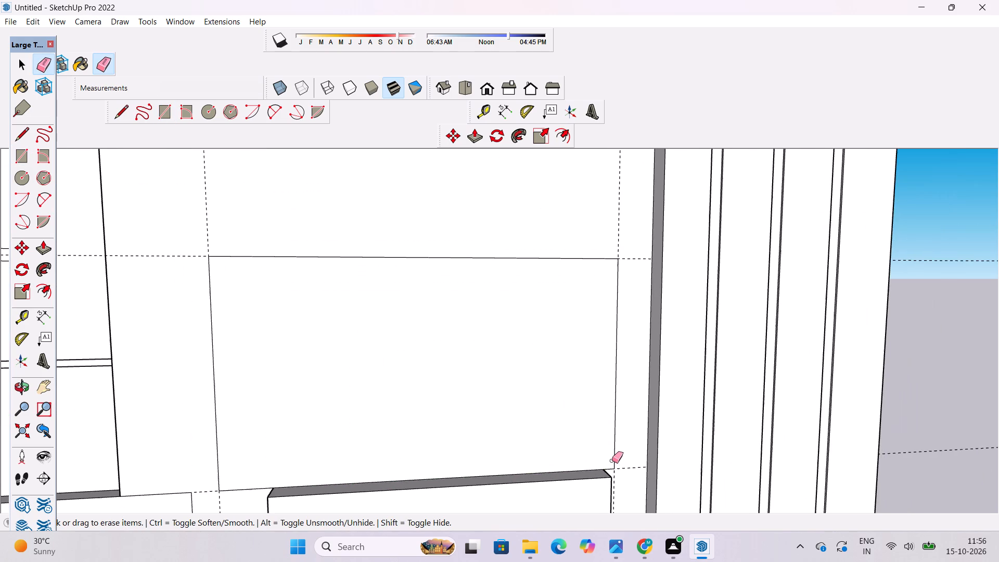
left_click_drag(624, 457, 626, 471)
left_click_drag(630, 287, 630, 298)
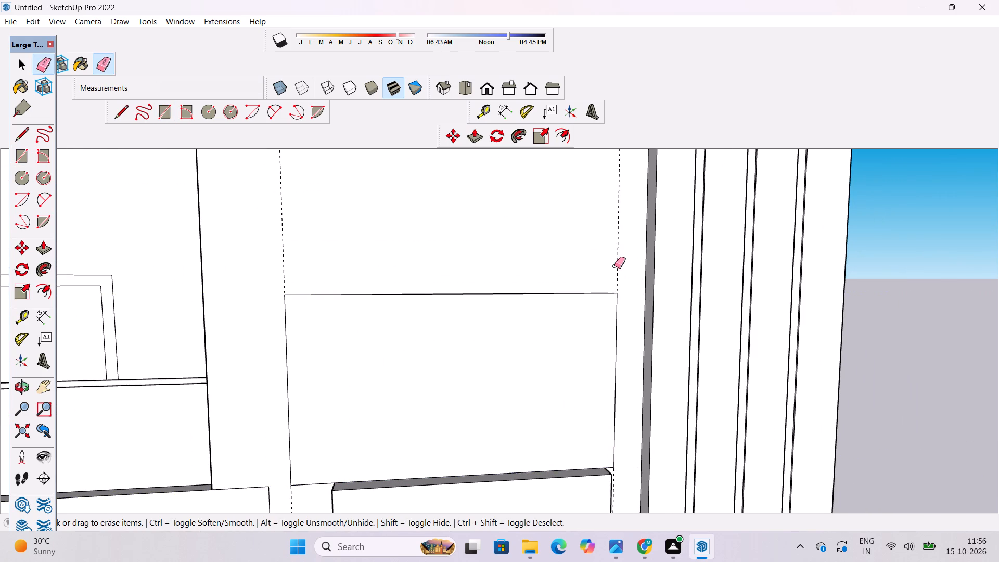
left_click_drag(614, 266, 621, 273)
left_click_drag(299, 256, 284, 279)
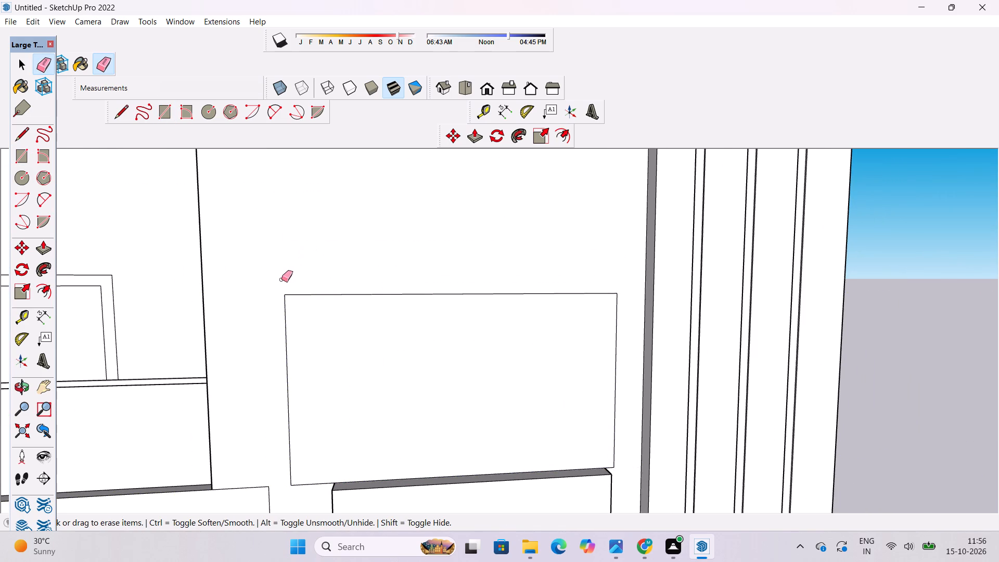
Examine the new rectangle above the raised panel and its surroundings from several angles.
key("o")
scroll(320, 260, "down", 6)
left_click_drag(494, 397, 433, 431)
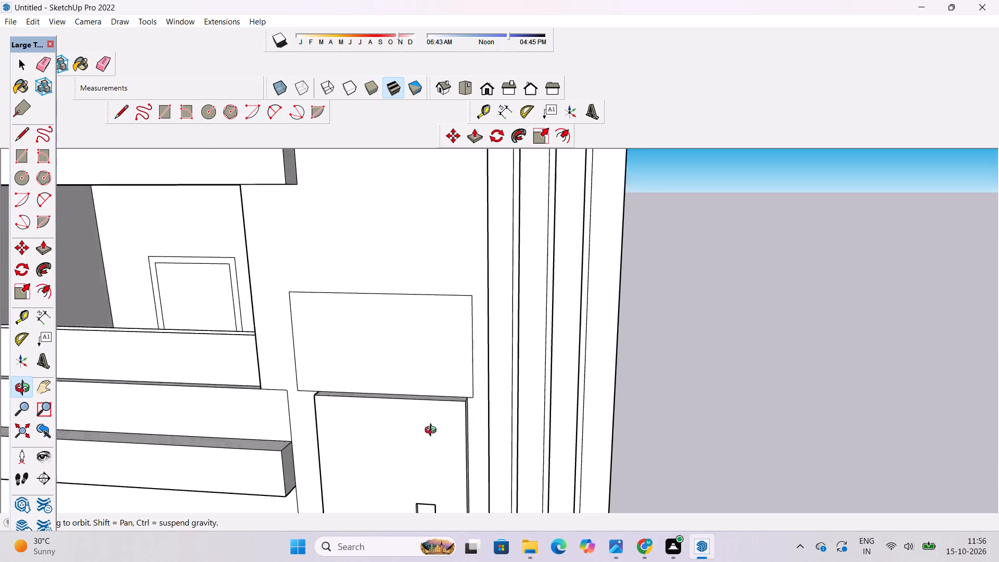
left_click_drag(433, 431, 497, 362)
left_click_drag(485, 386, 470, 386)
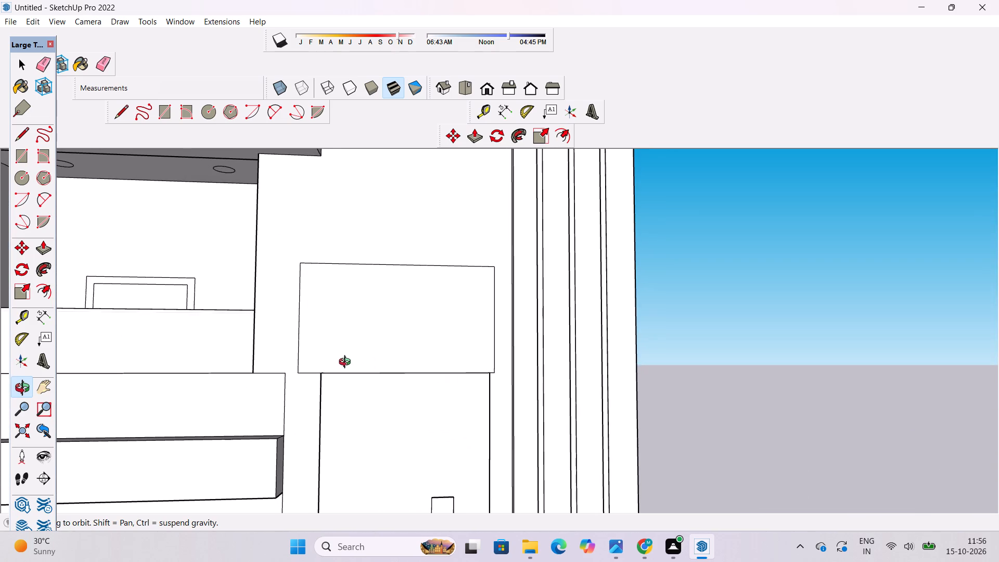
scroll(338, 359, "down", 3)
left_click_drag(338, 355, 353, 397, "shift")
left_click_drag(364, 406, 396, 436)
scroll(415, 362, "up", 2)
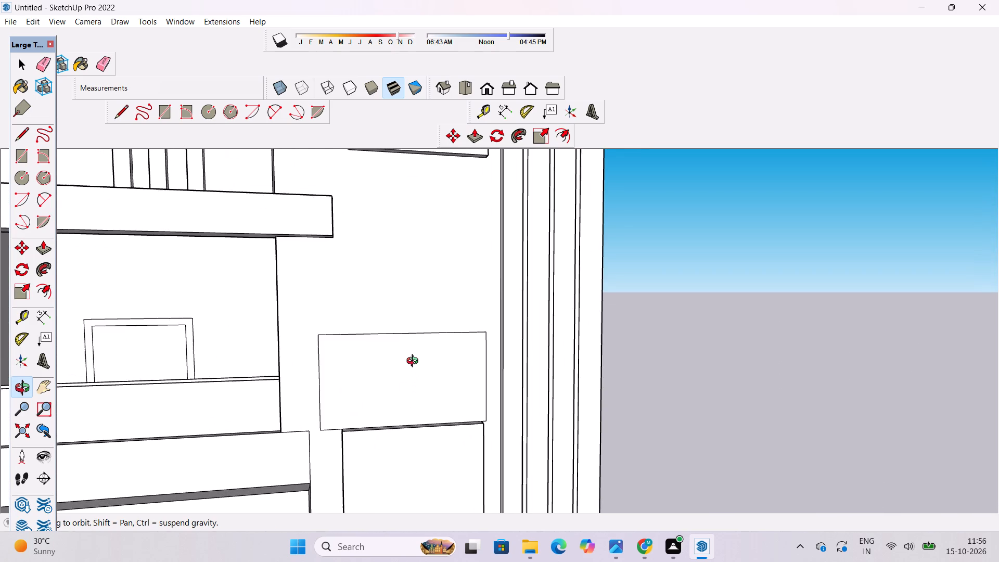
left_click_drag(415, 364, 419, 394, "shift")
left_click_drag(418, 397, 416, 352, "shift")
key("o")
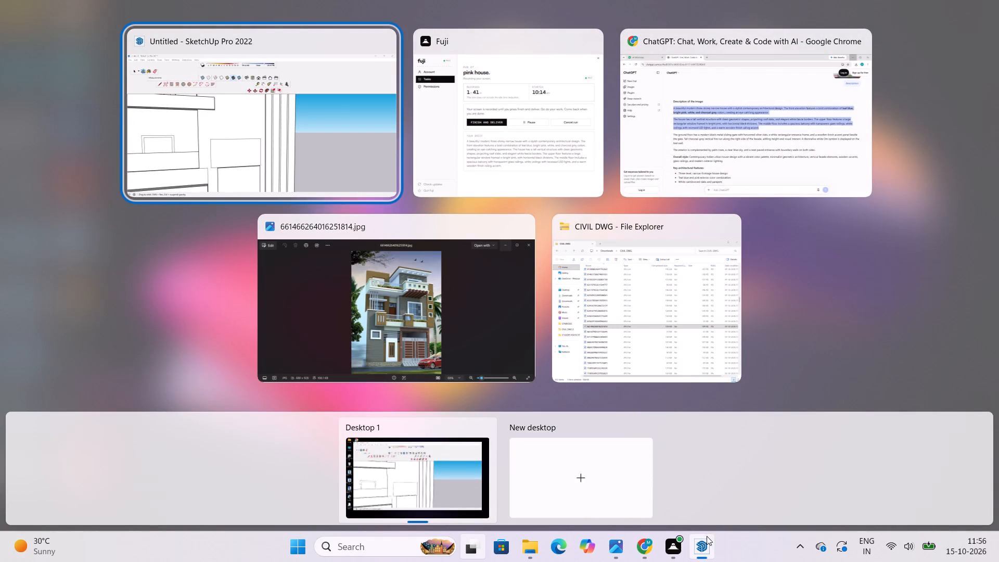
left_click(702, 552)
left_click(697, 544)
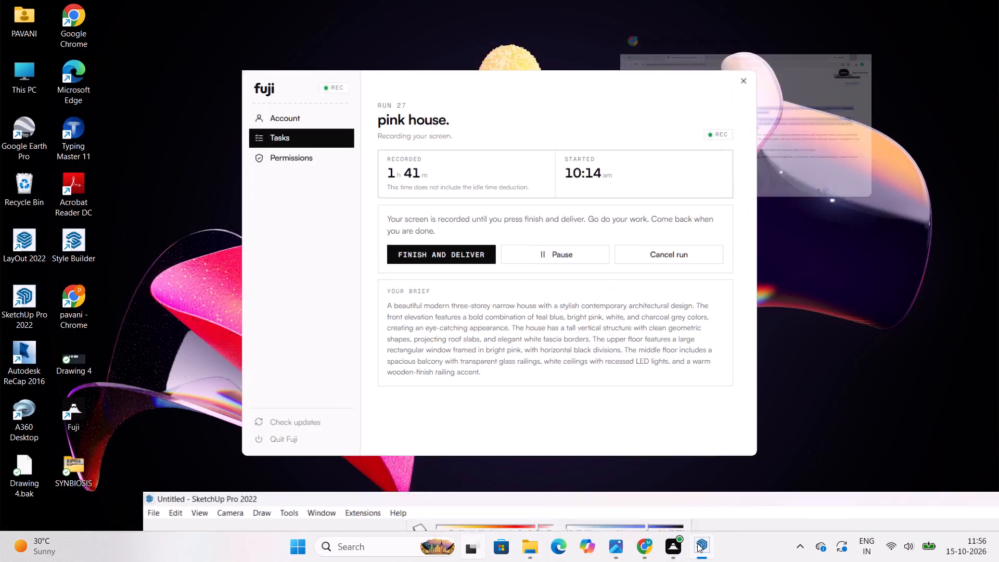
Offset the new rectangle's outline 1.5' inward to form a border on the tower wall.
scroll(402, 343, "down", 6)
scroll(407, 338, "up", 4)
left_click_drag(420, 345, 486, 347, "shift")
left_click_drag(477, 354, 452, 356)
scroll(454, 356, "up", 5)
left_click_drag(455, 357, 446, 356, "shift")
key("o")
key("f")
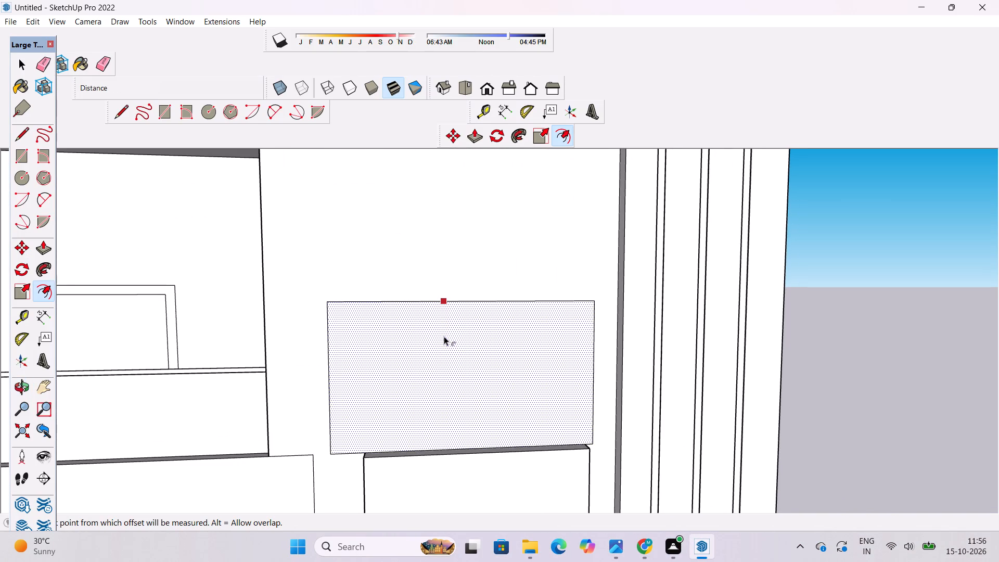
left_click(447, 318)
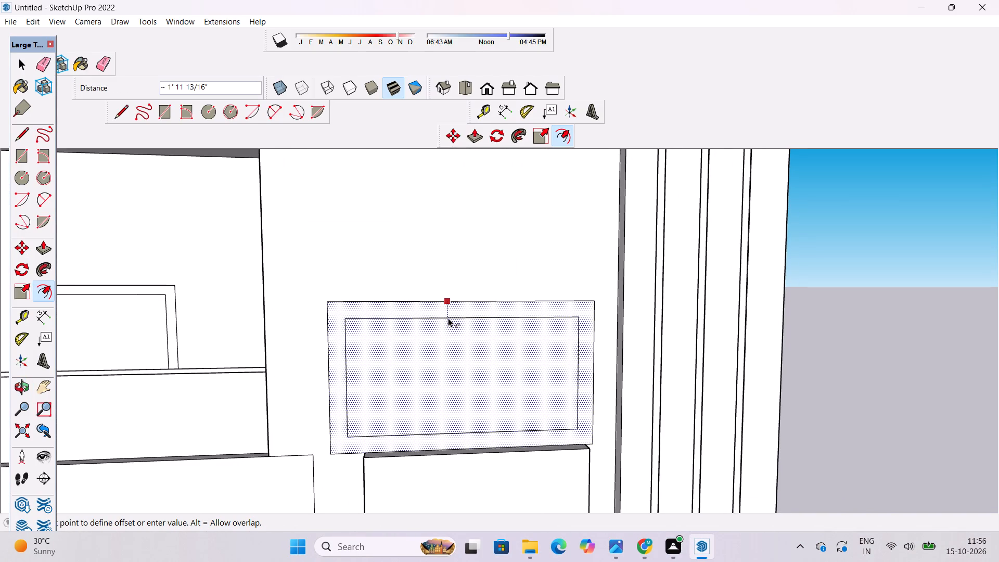
type("1.5'")
key("Return")
key("space")
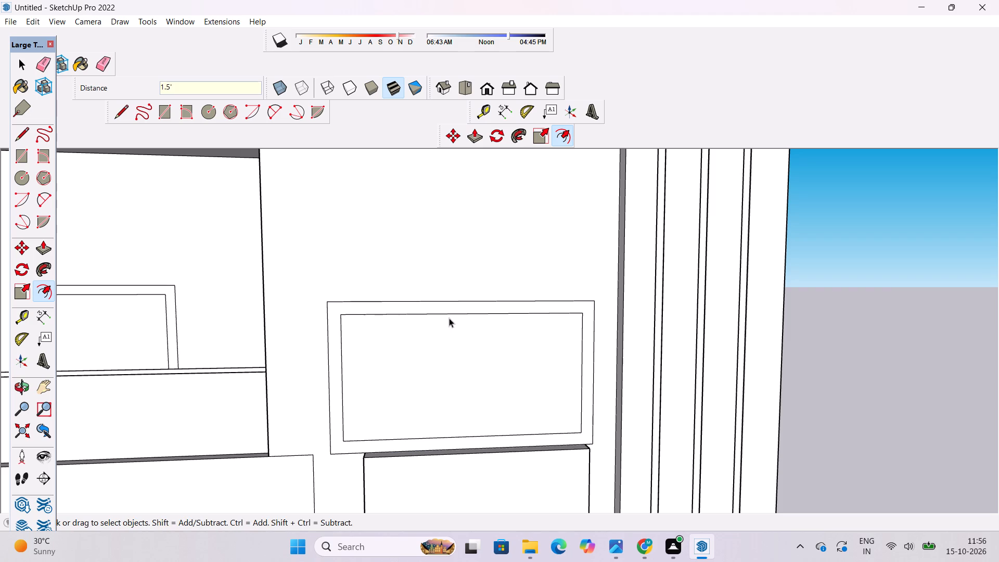
Push/Pull the border around the rectangle 2.5' outward from the tower wall to form a projecting frame.
key("o")
left_click_drag(427, 338, 543, 346)
left_click_drag(532, 352, 502, 330)
left_click_drag(486, 337, 546, 351)
scroll(489, 360, "up", 3)
left_click_drag(485, 356, 477, 349, "shift")
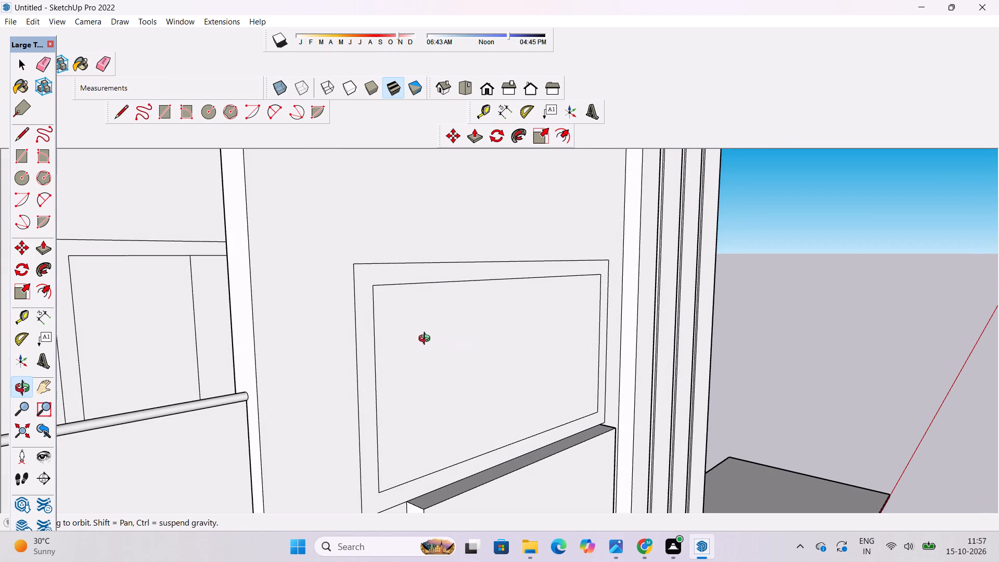
scroll(426, 339, "down", 4)
key("p")
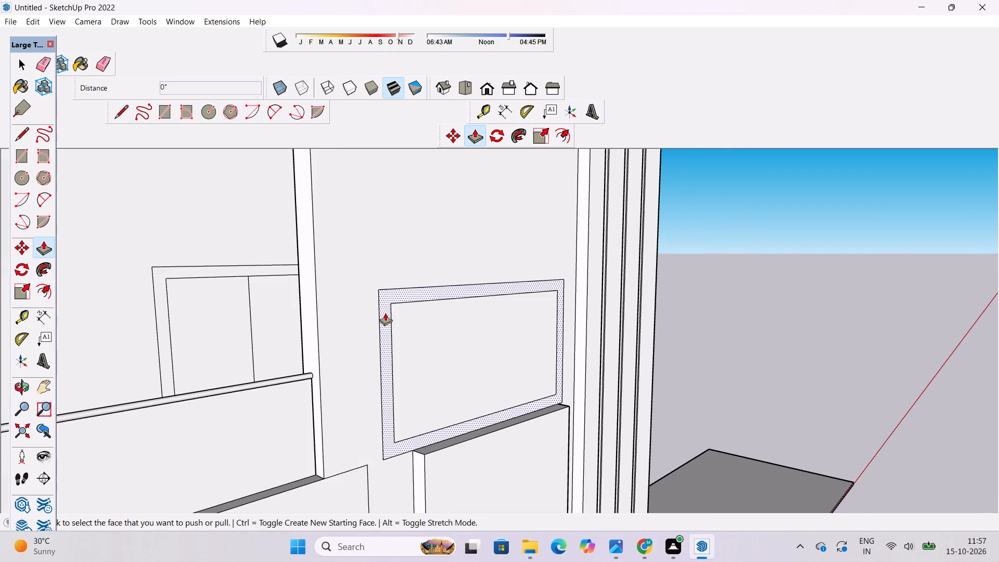
left_click(385, 313)
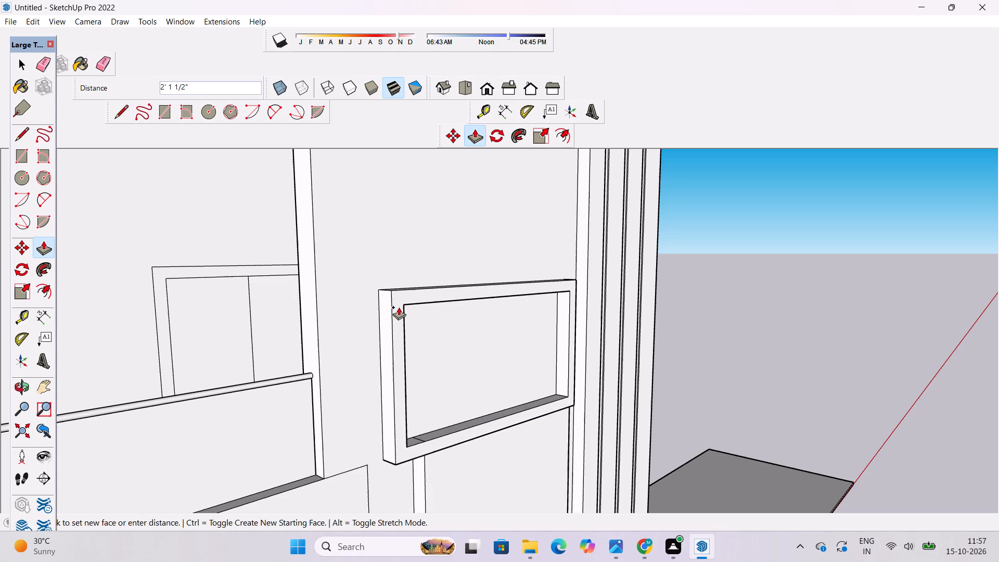
type("2.5'")
key("Return")
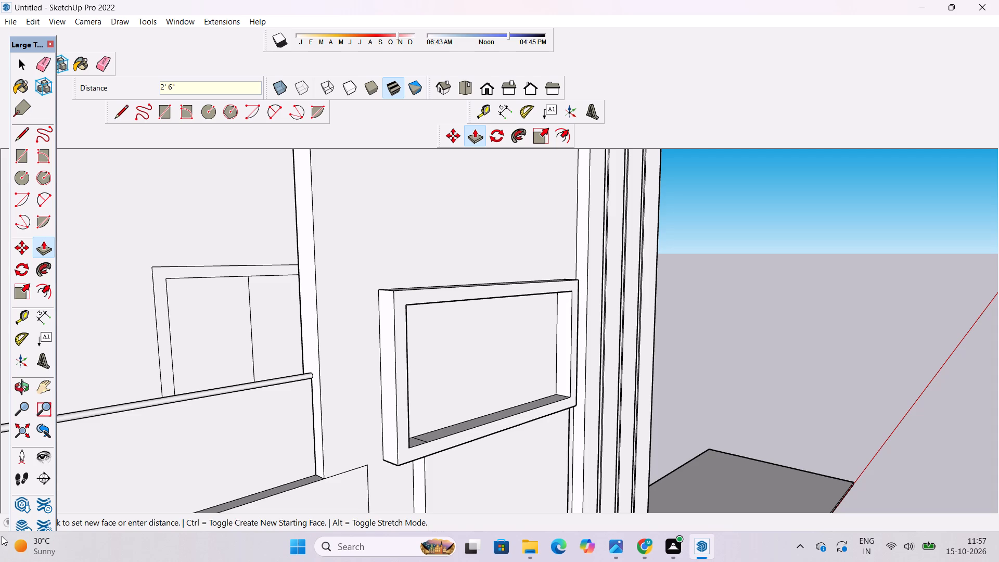
scroll(616, 325, "down", 4)
key("space")
Erase the short stray line across the inner bottom face of the projecting frame on the tower.
key("o")
scroll(359, 194, "down", 6)
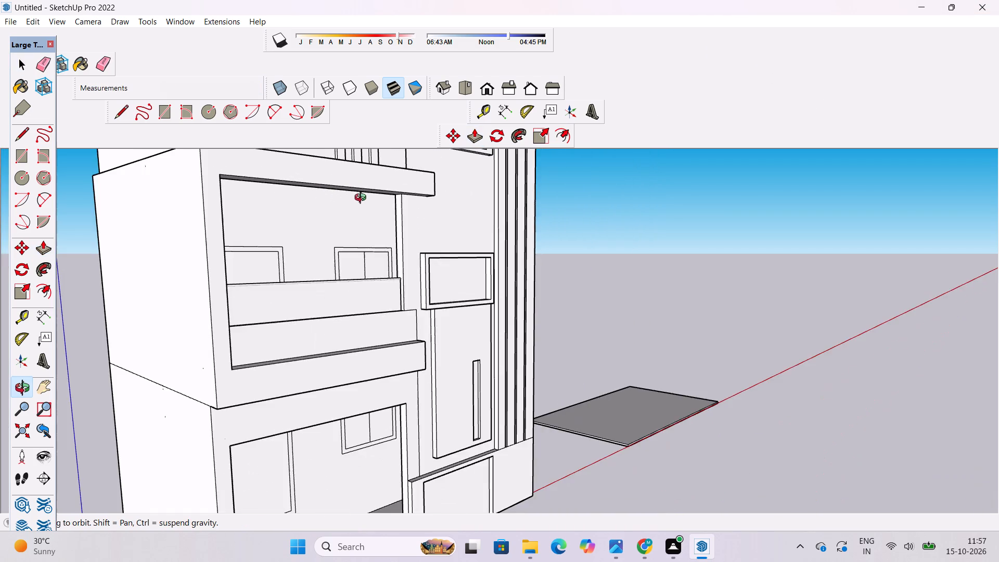
left_click_drag(493, 261, 289, 242)
scroll(539, 300, "up", 9)
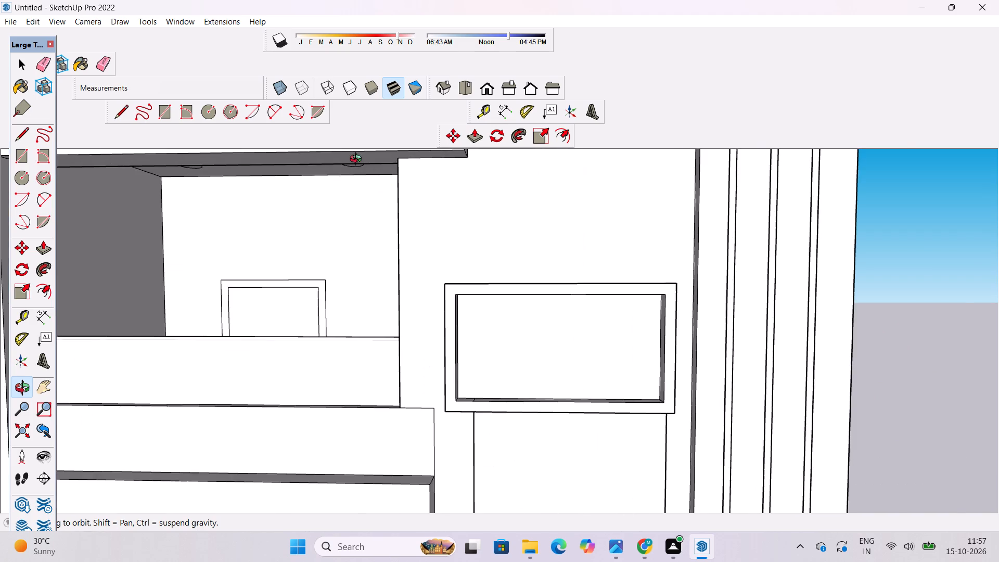
scroll(402, 274, "up", 2)
scroll(406, 280, "down", 5)
left_click_drag(438, 277, 421, 192, "shift")
left_click_drag(439, 265, 441, 357)
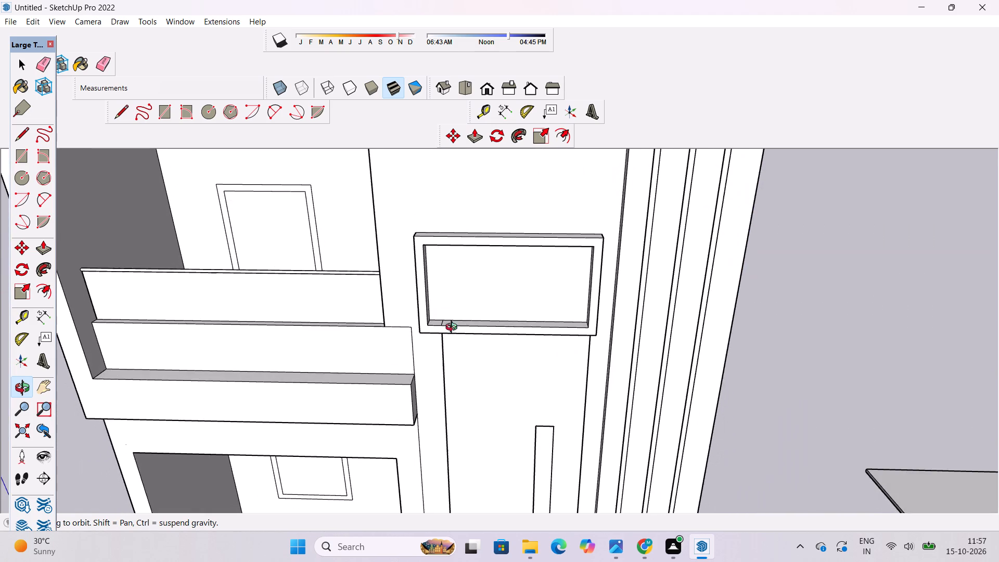
scroll(463, 310, "up", 9)
left_click_drag(453, 311, 425, 316, "shift")
left_click_drag(421, 322, 450, 347)
key("e")
scroll(413, 395, "up", 5)
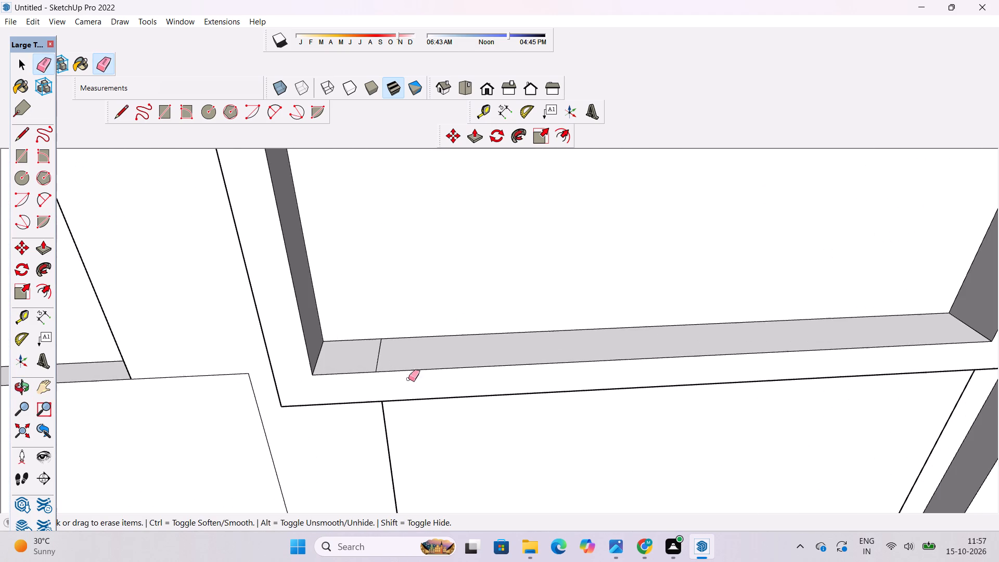
left_click(379, 352)
Erase the two short leftover edges on the frame's underside at the top corners of the raised panel.
key("o")
scroll(426, 334, "down", 12)
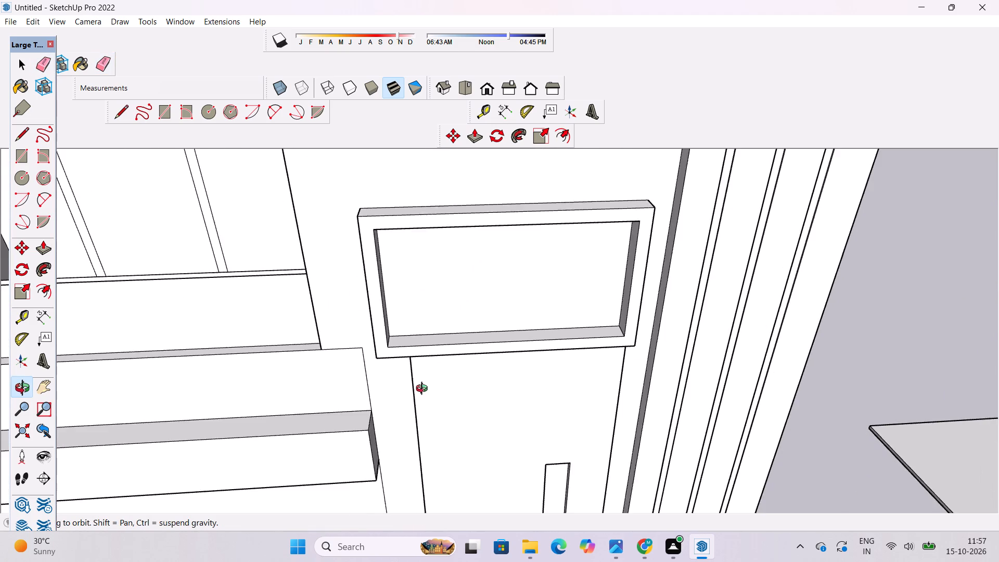
left_click_drag(424, 391, 372, 225)
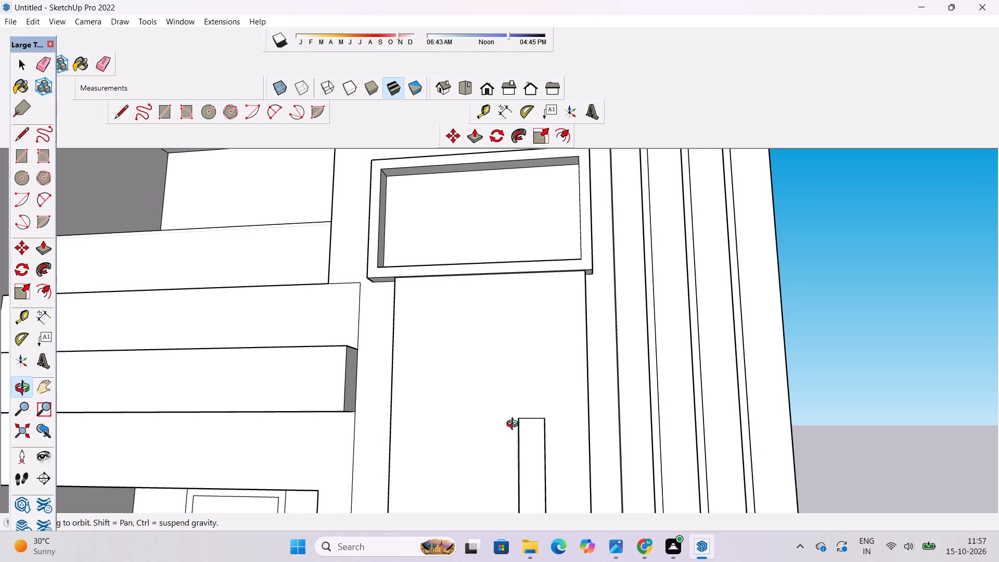
scroll(513, 424, "down", 11)
scroll(548, 353, "up", 12)
left_click_drag(522, 477, 554, 366)
scroll(566, 314, "up", 16)
left_click_drag(545, 334, 545, 314)
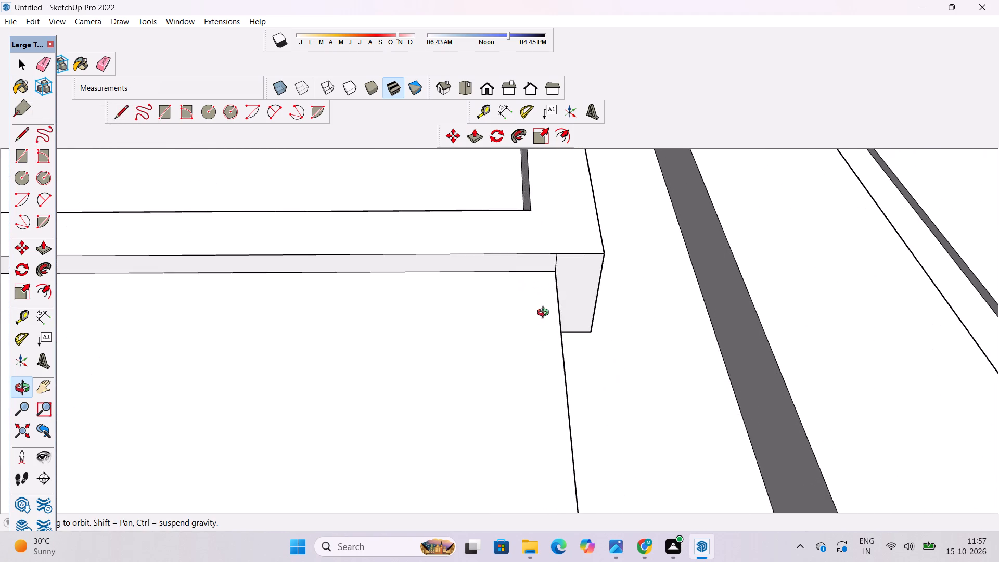
scroll(546, 328, "down", 12)
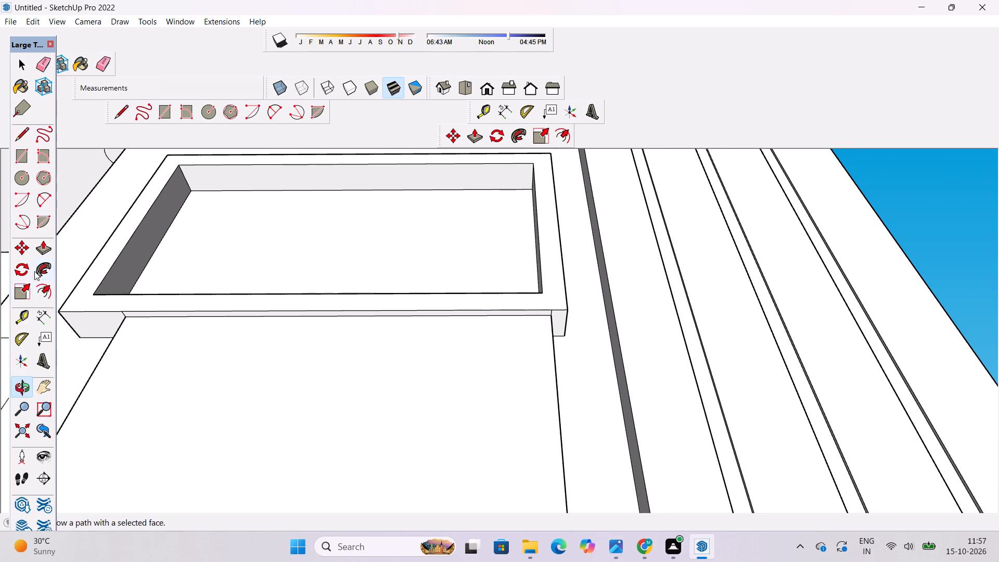
left_click(39, 252)
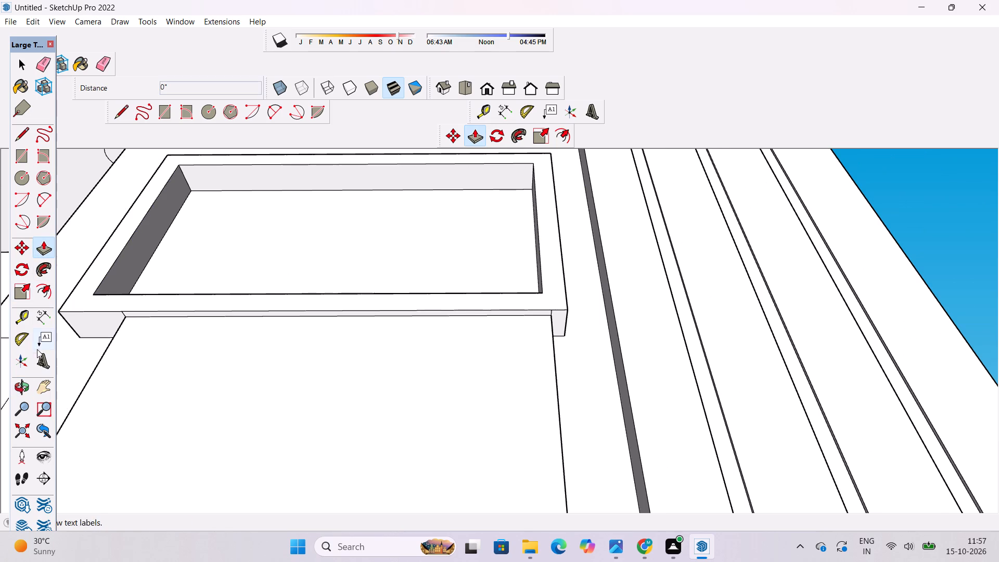
left_click(99, 57)
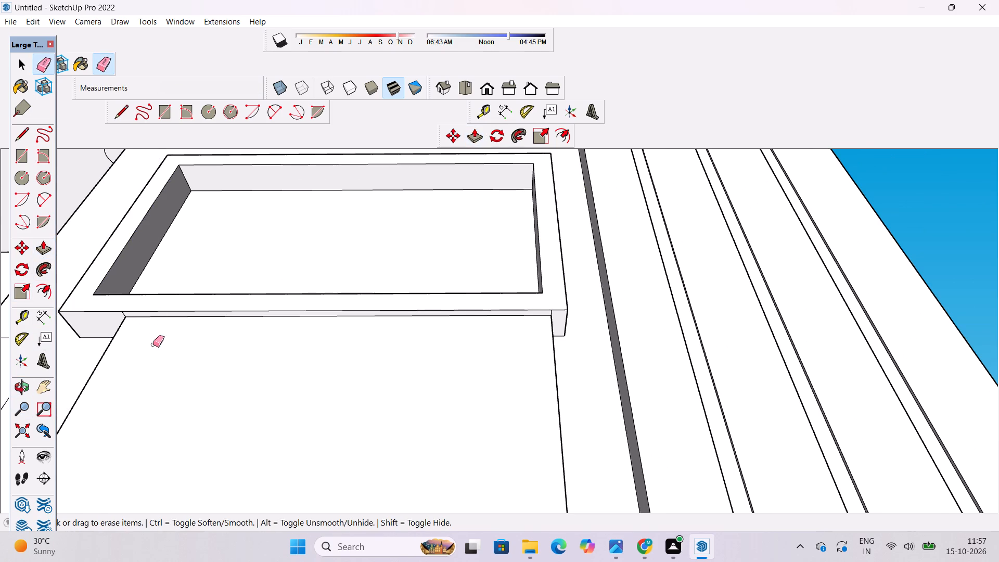
scroll(149, 339, "up", 16)
left_click(121, 302)
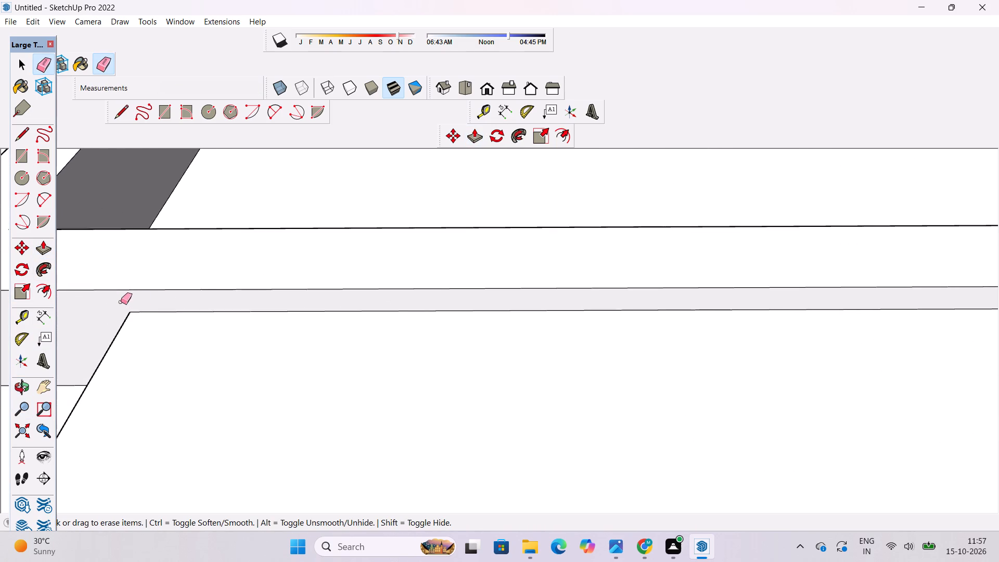
scroll(135, 309, "down", 14)
scroll(536, 312, "up", 8)
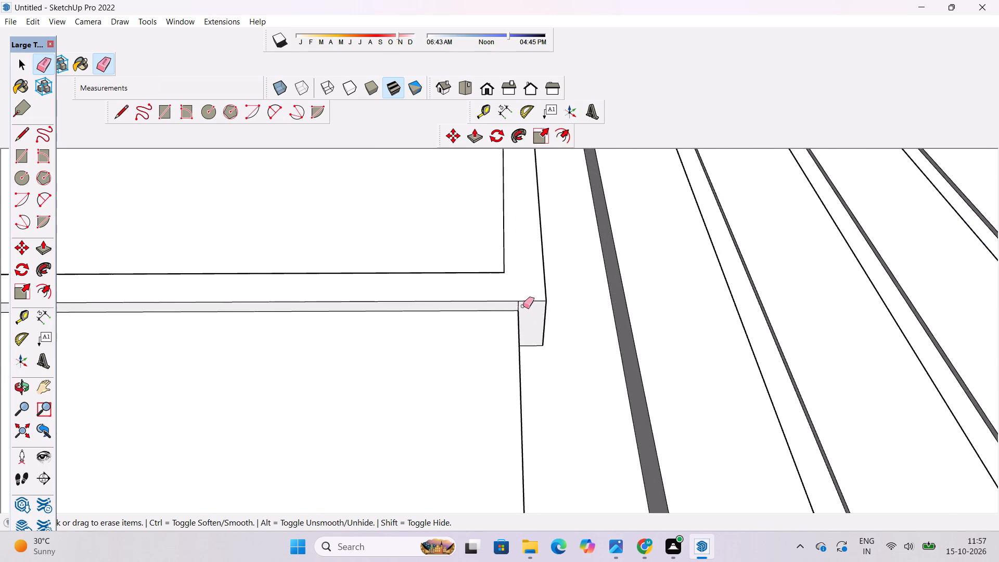
scroll(523, 306, "up", 12)
left_click_drag(518, 304, 497, 300)
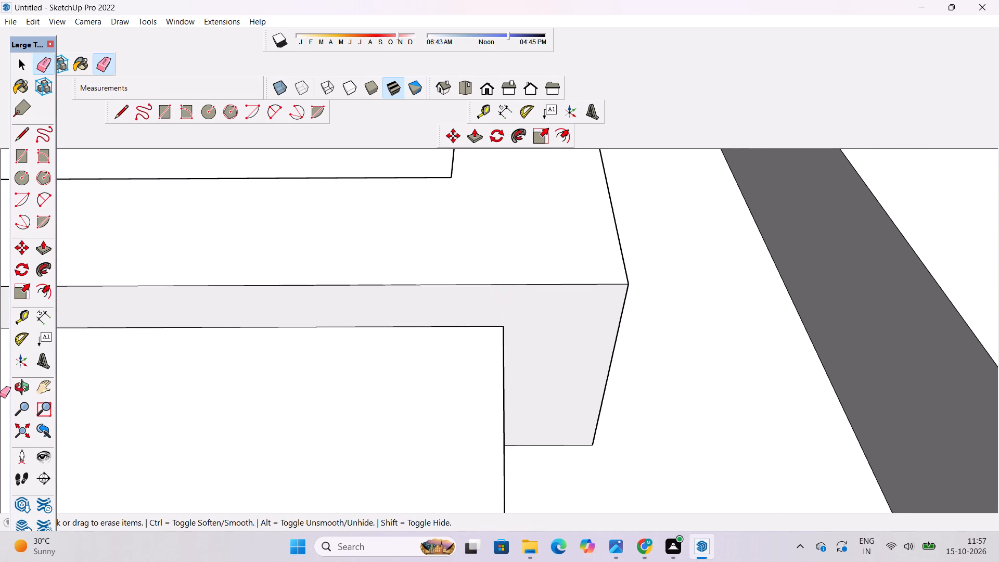
Examine the projecting frame and the rest of the house's facade from several angles.
left_click(22, 390)
scroll(515, 321, "down", 20)
scroll(515, 321, "down", 3)
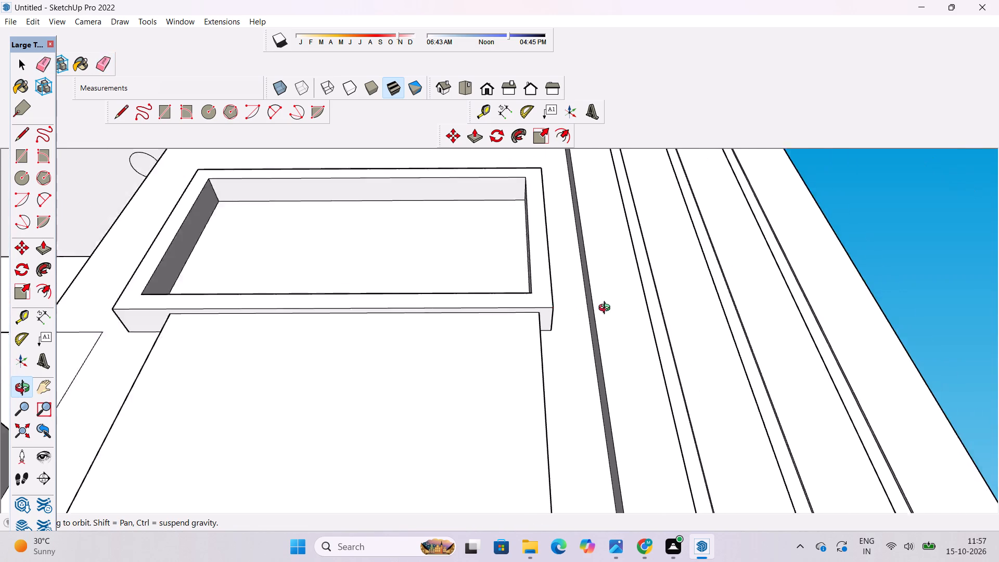
scroll(607, 309, "down", 11)
left_click_drag(606, 297, 635, 473)
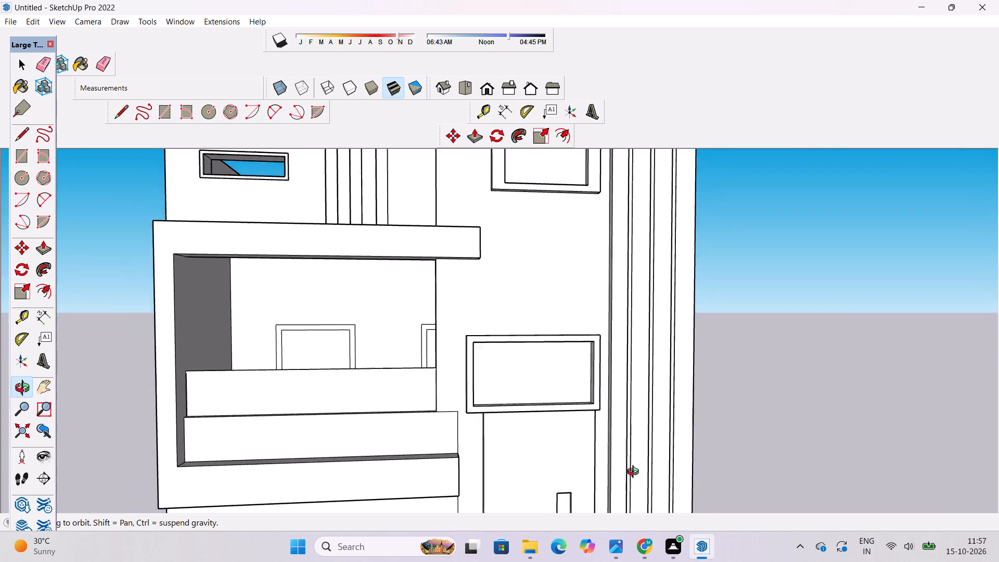
left_click_drag(635, 473, 705, 241)
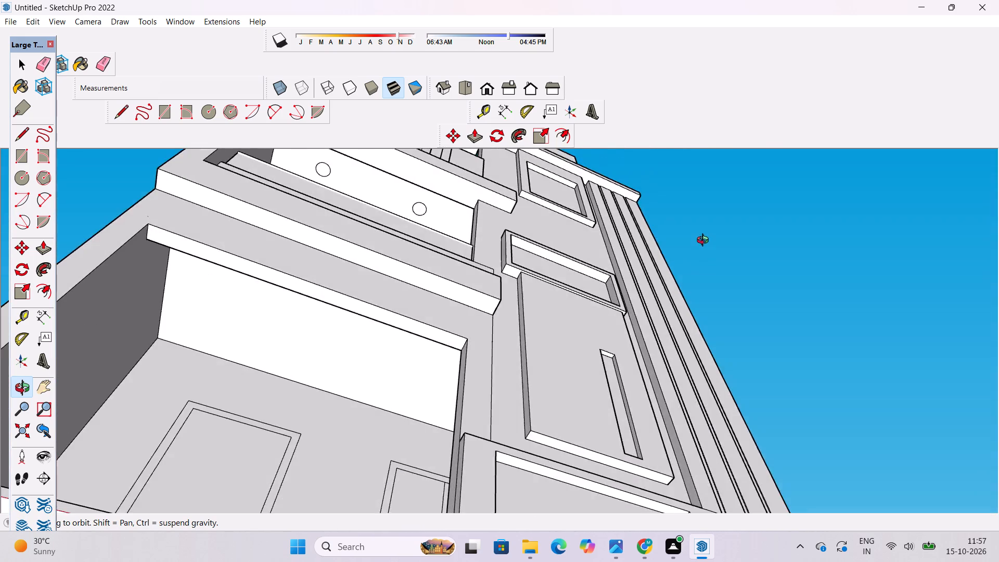
left_click_drag(705, 241, 541, 472)
scroll(525, 405, "down", 10)
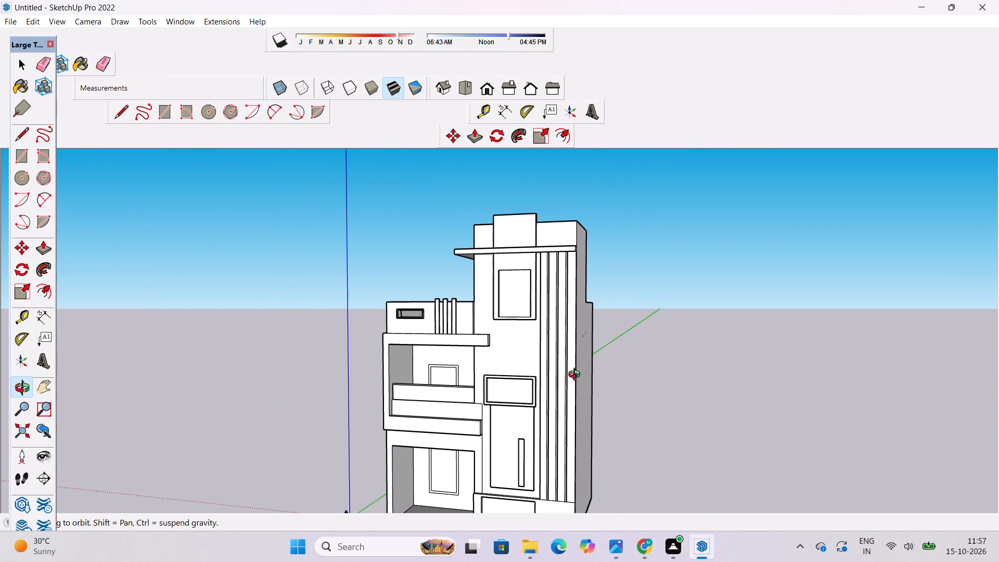
scroll(319, 377, "down", 5)
left_click_drag(301, 399, 579, 468)
scroll(432, 421, "up", 8)
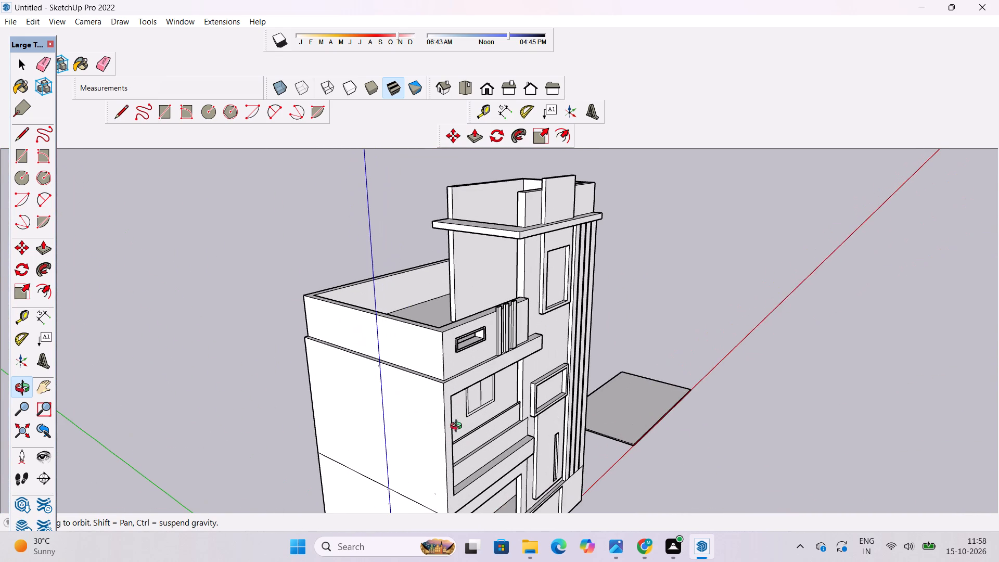
left_click_drag(500, 432, 458, 367, "shift")
scroll(524, 339, "up", 9)
left_click(528, 347, "shift")
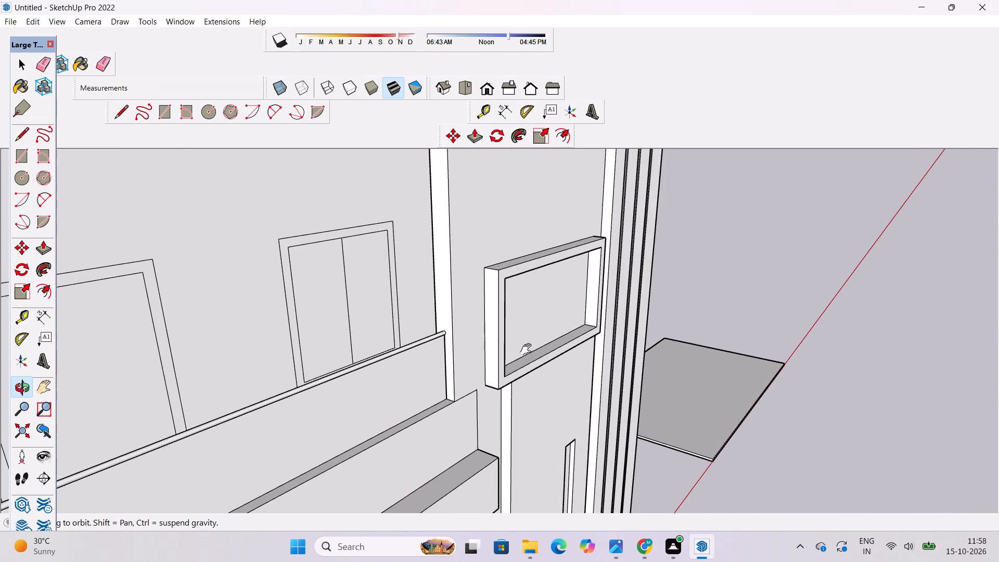
left_click_drag(528, 372, 444, 358)
Push/Pull the upper-floor balcony's lower parapet band, just above the projecting slab edge, 6" outward.
scroll(450, 339, "down", 5)
left_click_drag(306, 446, 599, 443)
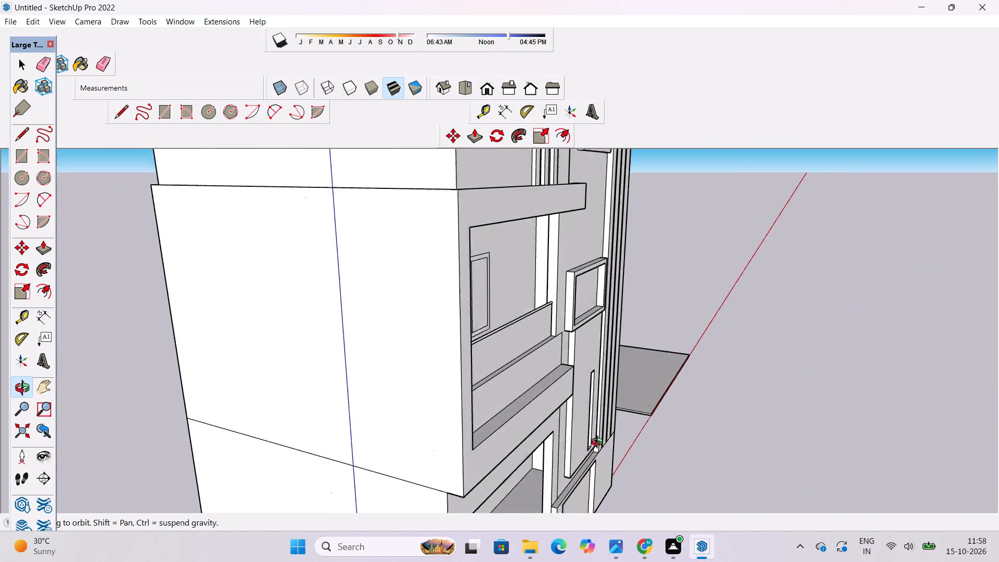
left_click_drag(599, 443, 605, 443)
scroll(586, 372, "up", 3)
left_click_drag(584, 373, 546, 375, "shift")
scroll(524, 400, "up", 1)
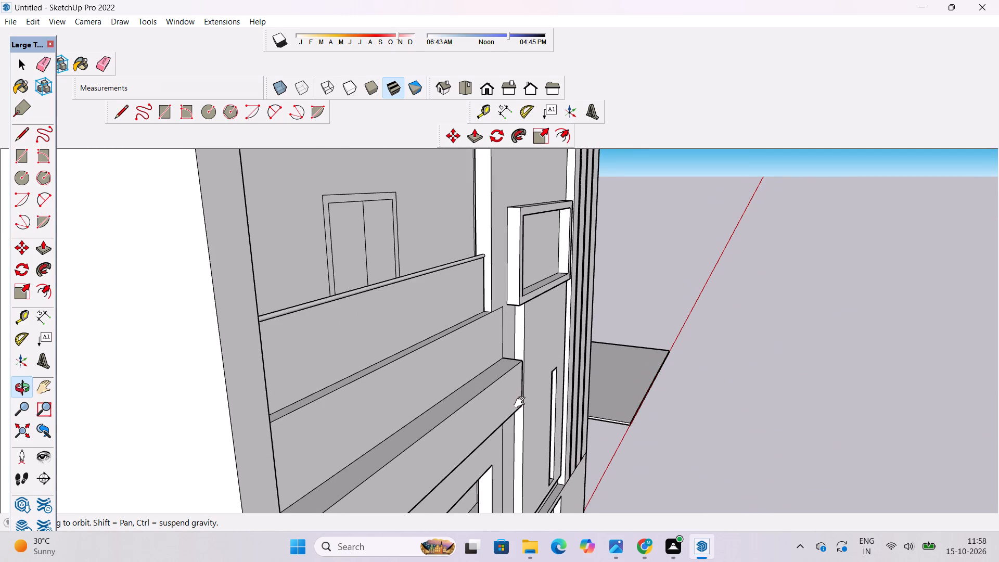
left_click_drag(522, 402, 511, 386, "shift")
scroll(456, 405, "up", 3)
left_click_drag(455, 408, 446, 437, "shift")
scroll(442, 425, "down", 4)
left_click_drag(442, 425, 478, 413)
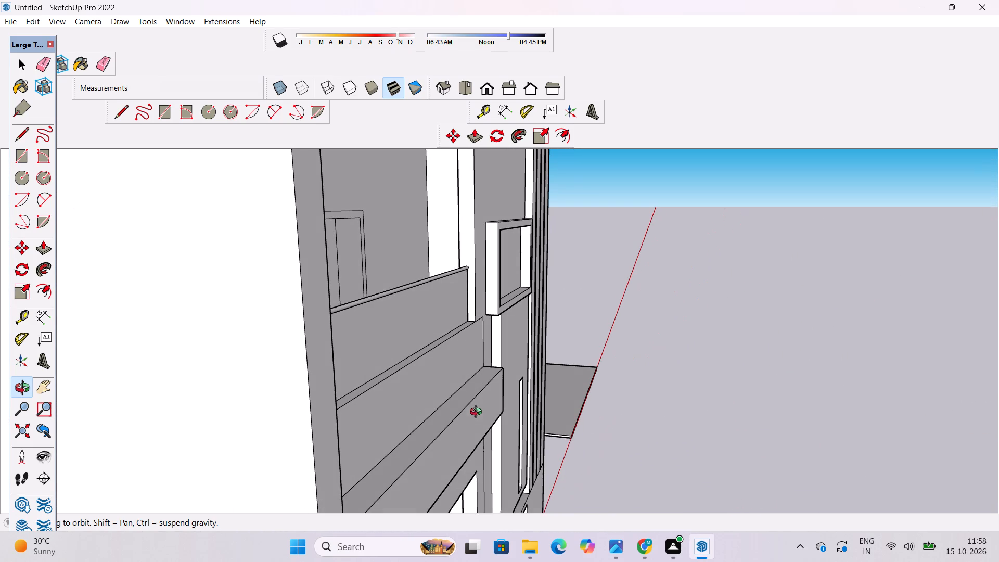
left_click(478, 413, "shift")
key("p")
left_click(449, 390)
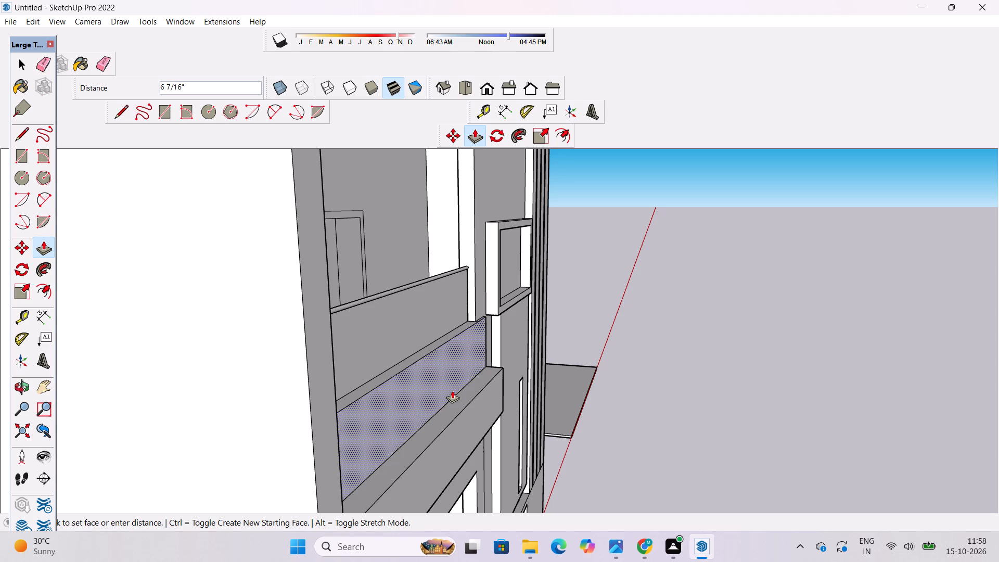
key("6")
key("shift+quotedbl")
key("Return")
Examine the balcony and the whole front facade, down to the ground-floor opening and its floor.
key("o")
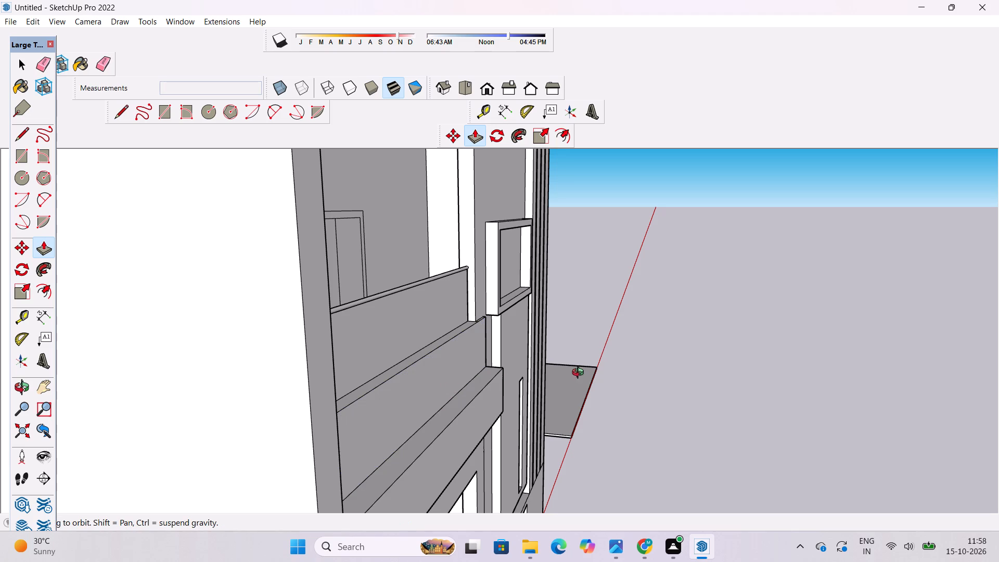
left_click_drag(582, 373, 184, 357)
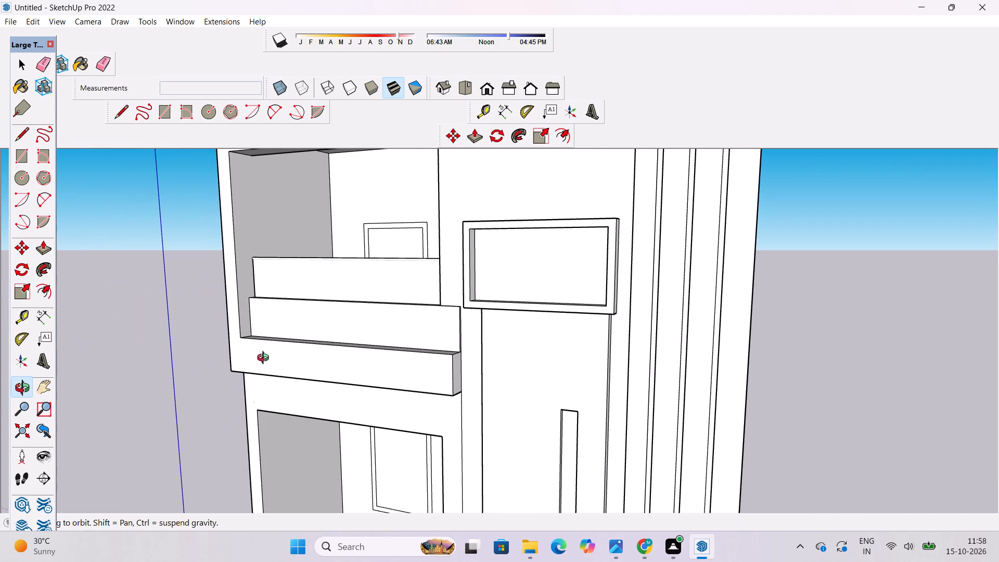
scroll(280, 369, "down", 9)
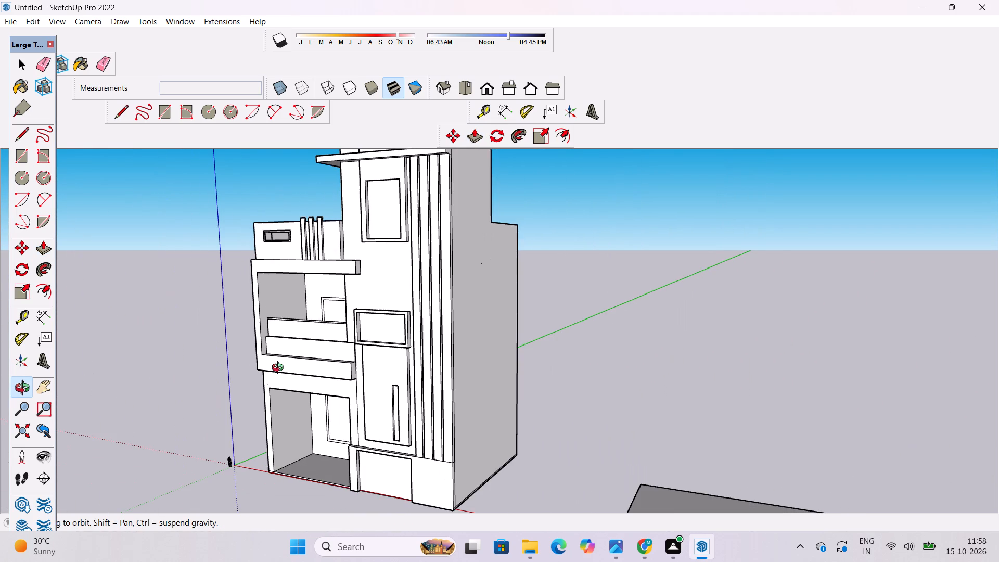
scroll(280, 369, "up", 5)
scroll(280, 369, "down", 5)
left_click_drag(235, 400, 355, 408)
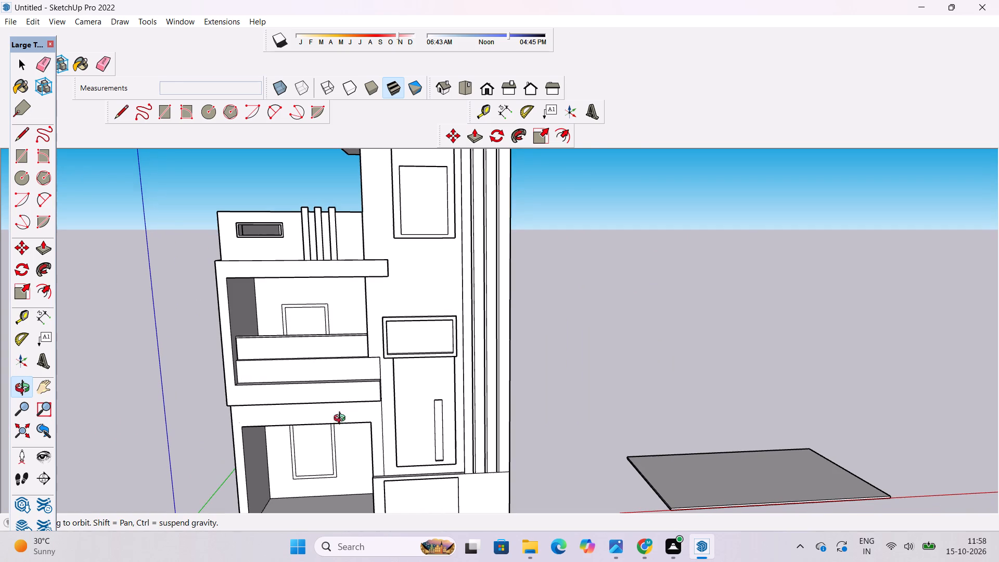
scroll(324, 443, "up", 4)
left_click_drag(316, 448, 356, 339, "shift")
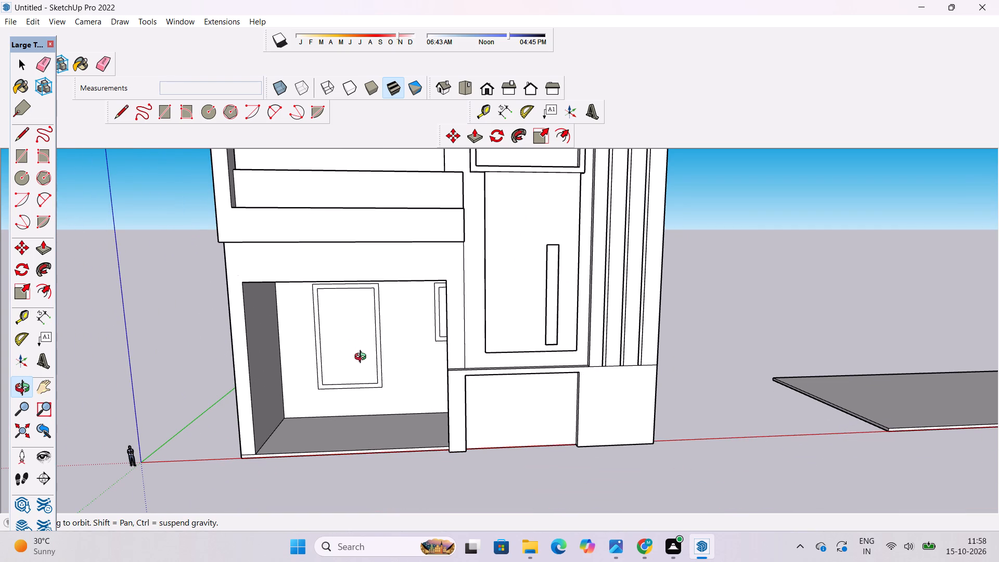
left_click_drag(405, 388, 418, 353, "shift")
left_click_drag(426, 375, 431, 400)
scroll(374, 432, "up", 3)
left_click_drag(366, 428, 398, 428, "shift")
left_click_drag(402, 428, 407, 453)
scroll(377, 367, "up", 3)
left_click_drag(390, 381, 404, 409, "shift")
scroll(401, 405, "up", 1)
left_click_drag(396, 398, 402, 405, "shift")
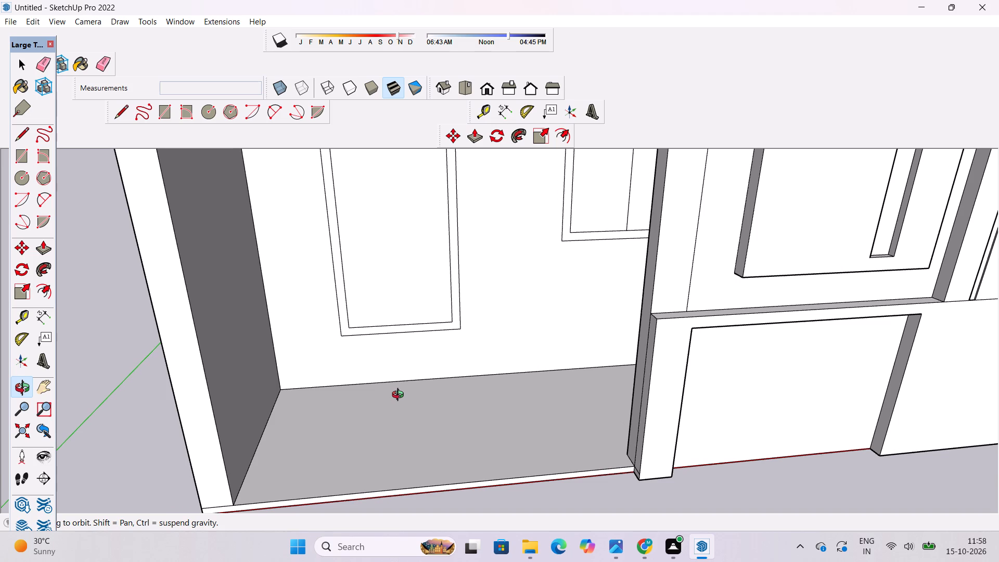
left_click_drag(401, 398, 406, 380, "shift")
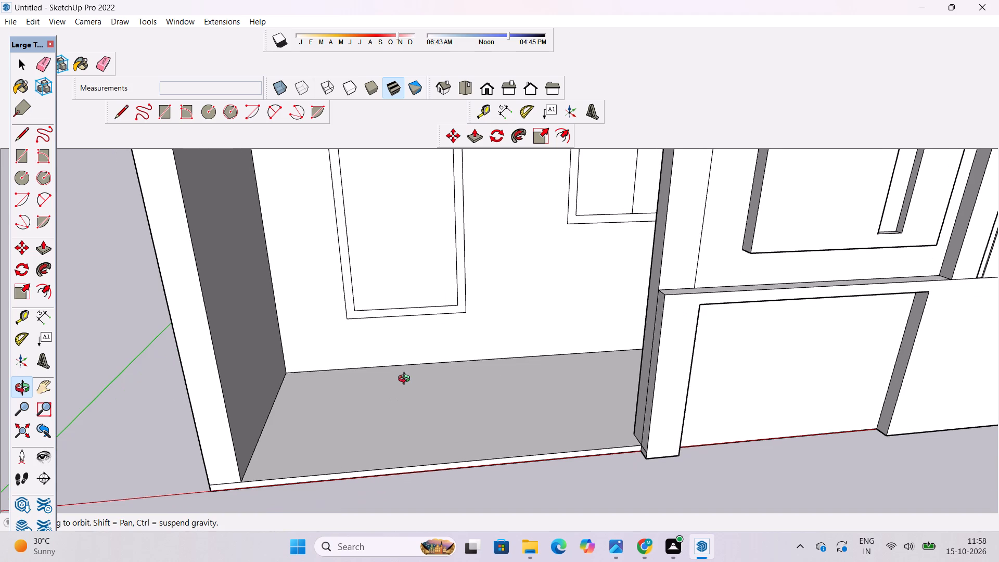
scroll(406, 380, "down", 2)
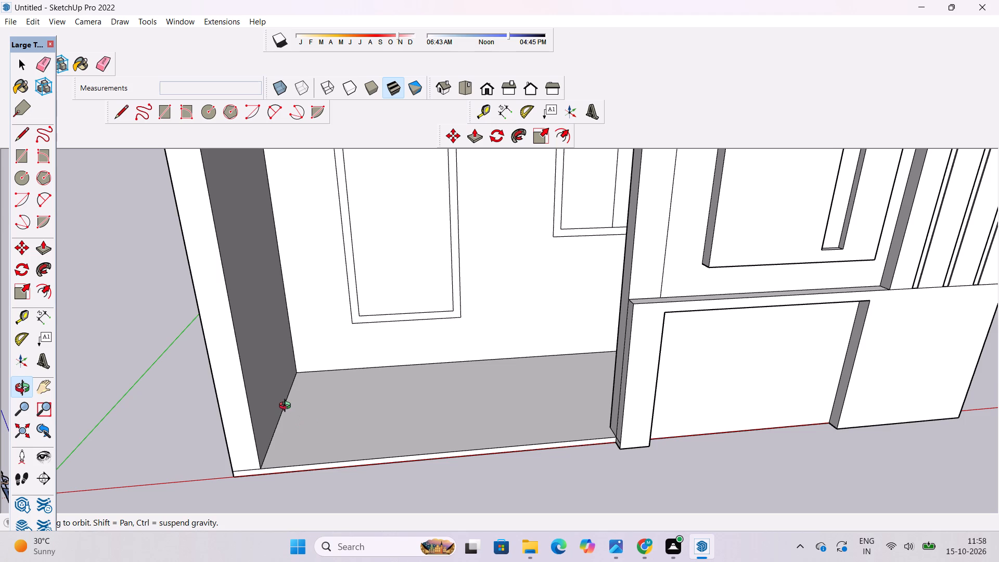
Push/Pull the house's bottom face 1' downward to extend the base below ground level.
scroll(285, 399, "down", 5)
left_click_drag(273, 455, 468, 228)
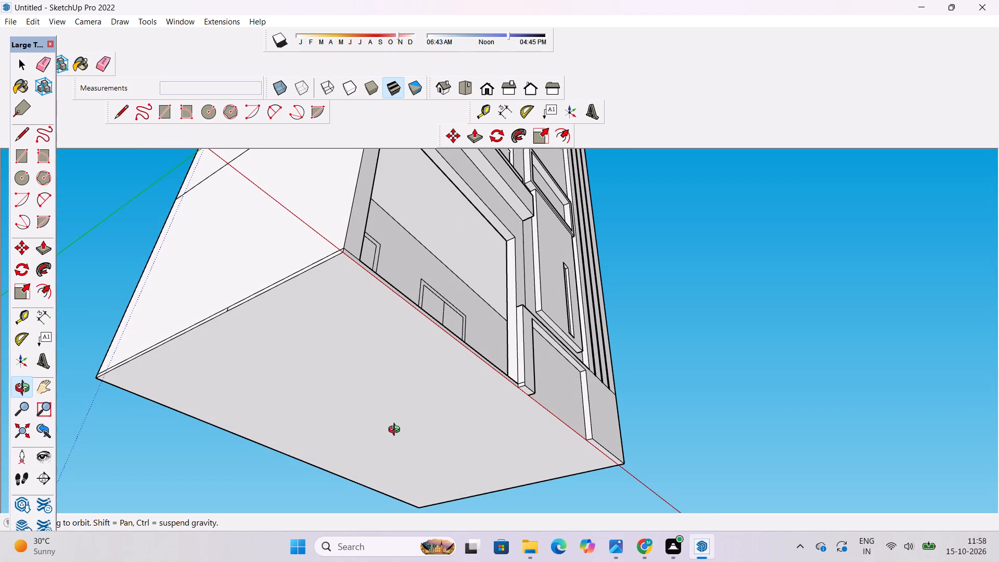
left_click_drag(386, 397, 396, 356, "shift")
left_click_drag(396, 356, 396, 465)
left_click_drag(413, 415, 354, 388)
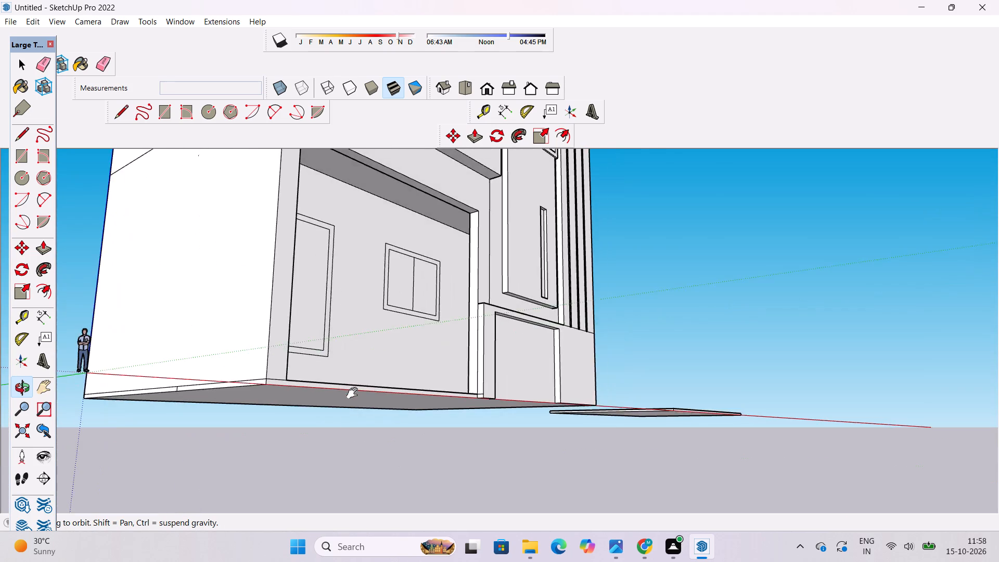
scroll(353, 424, "up", 3)
left_click_drag(353, 426, 353, 363, "shift")
left_click_drag(353, 363, 360, 408)
scroll(378, 388, "up", 3)
left_click_drag(380, 384, 387, 394, "shift")
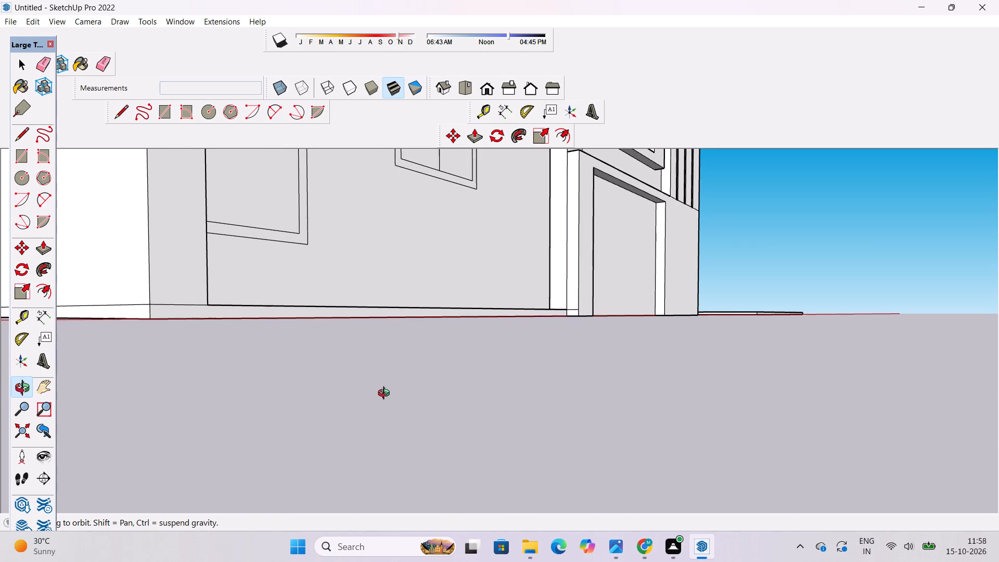
key("p")
scroll(378, 371, "up", 4)
key("o")
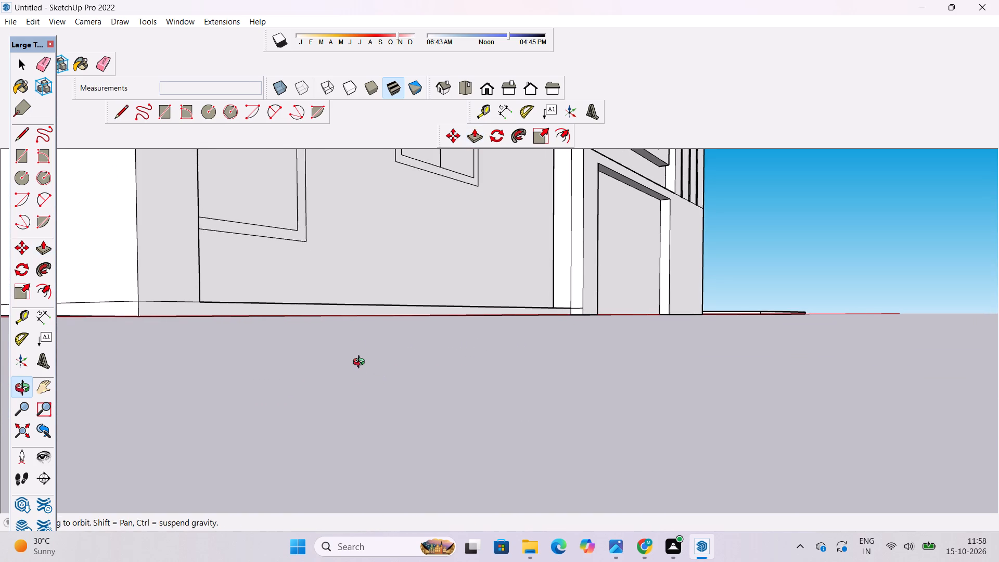
left_click_drag(367, 373, 383, 329)
scroll(383, 329, "down", 5)
left_click_drag(384, 326, 403, 370, "shift")
scroll(402, 361, "up", 3, "shift")
left_click(401, 360, "shift")
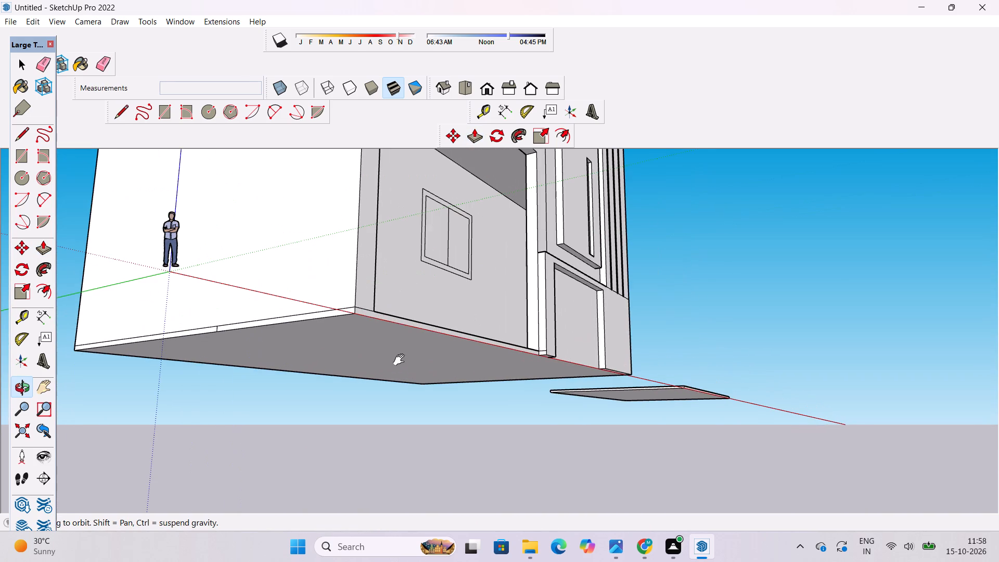
key("p")
left_click(394, 347)
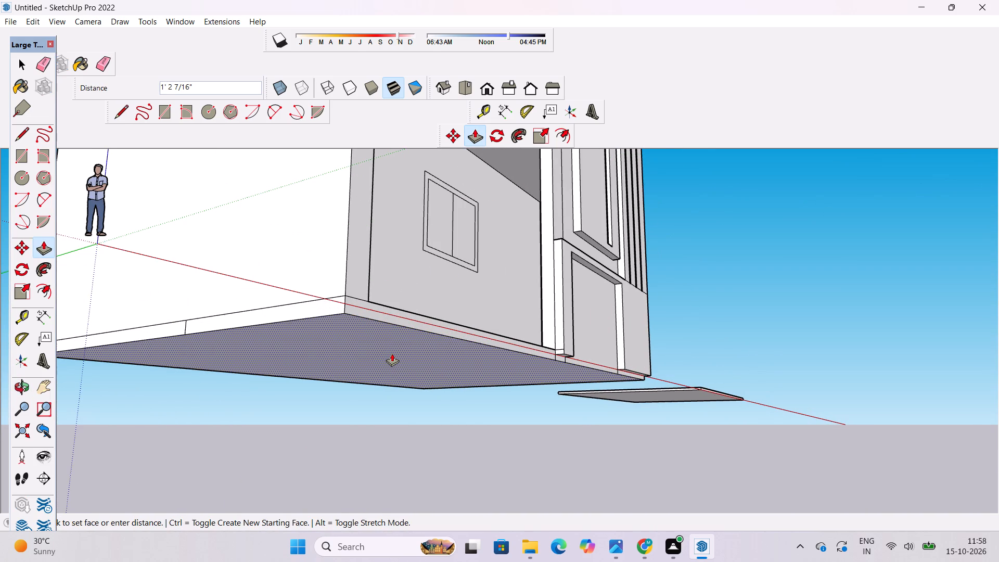
key("1")
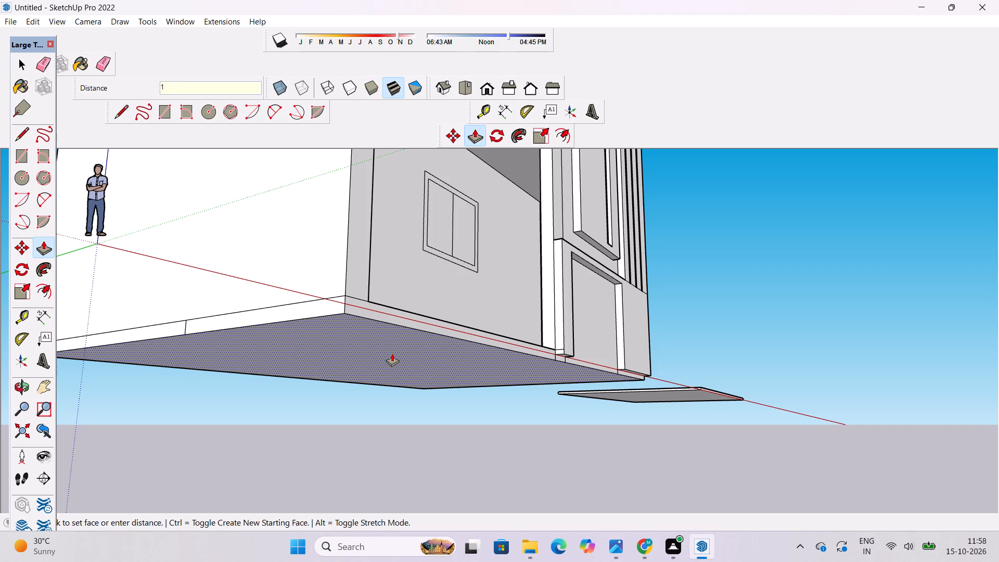
key("apostrophe")
key("Return")
Erase the short vertical edge on the base band along the house's blank side wall.
key("o")
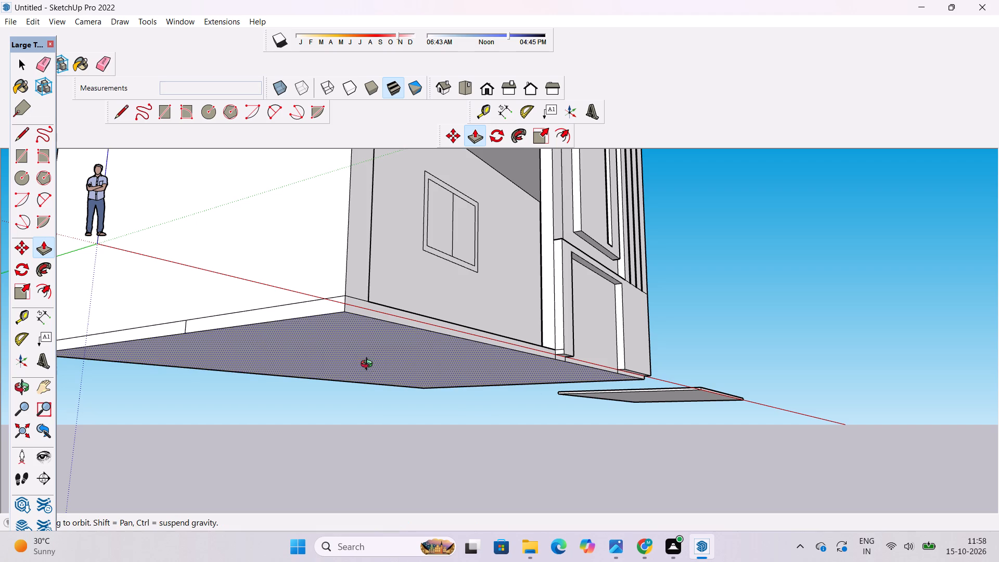
scroll(153, 340, "up", 4)
key("e")
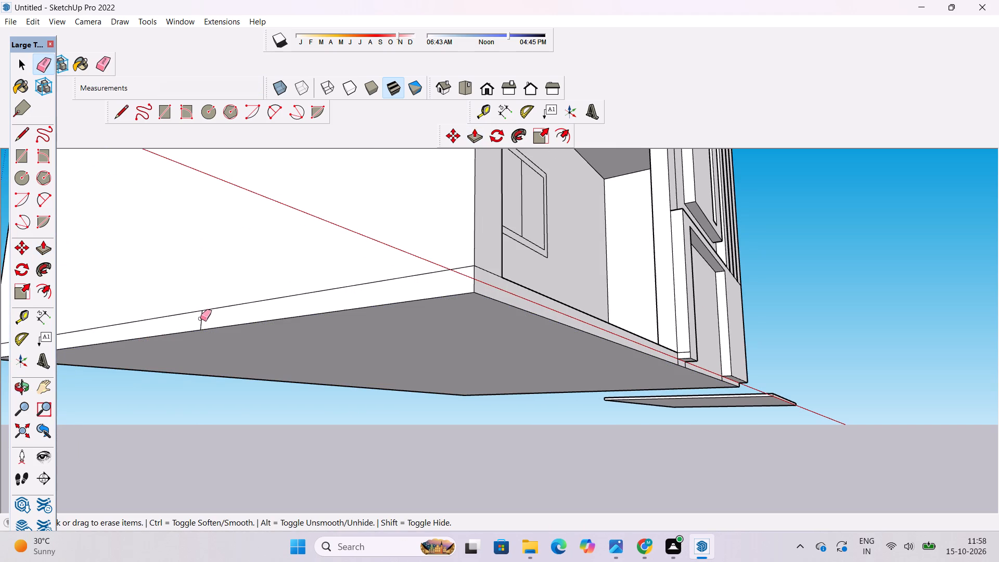
left_click(202, 321)
key("space")
Erase the edge across the foot of the ground-floor pier's inner side and the two short vertical edges on the base beneath it.
type("o")
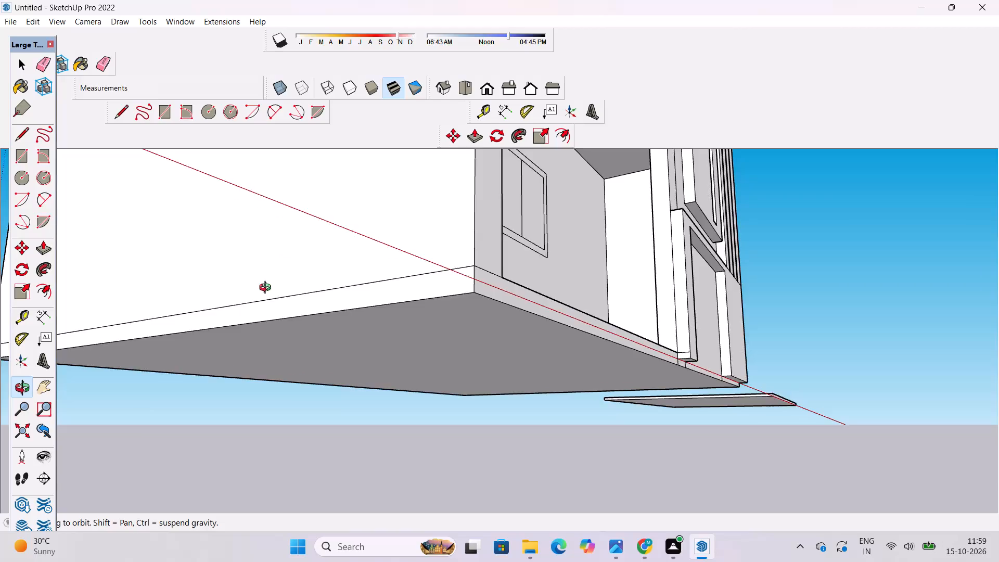
scroll(290, 269, "down", 10)
left_click_drag(660, 329, 515, 336)
scroll(464, 325, "up", 8)
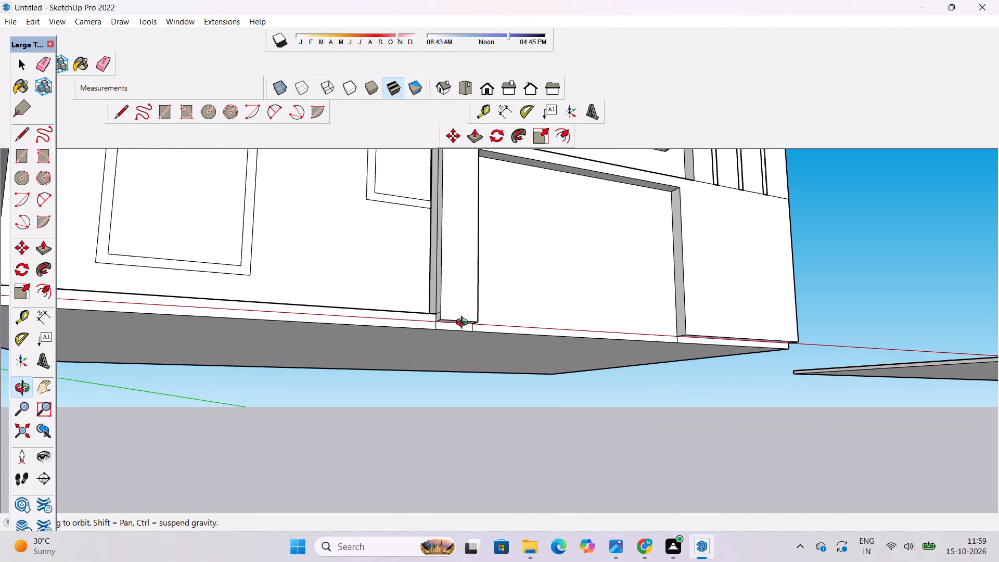
left_click_drag(464, 324, 425, 346, "shift")
scroll(413, 355, "up", 8)
left_click_drag(399, 336, 520, 372)
scroll(353, 321, "up", 4)
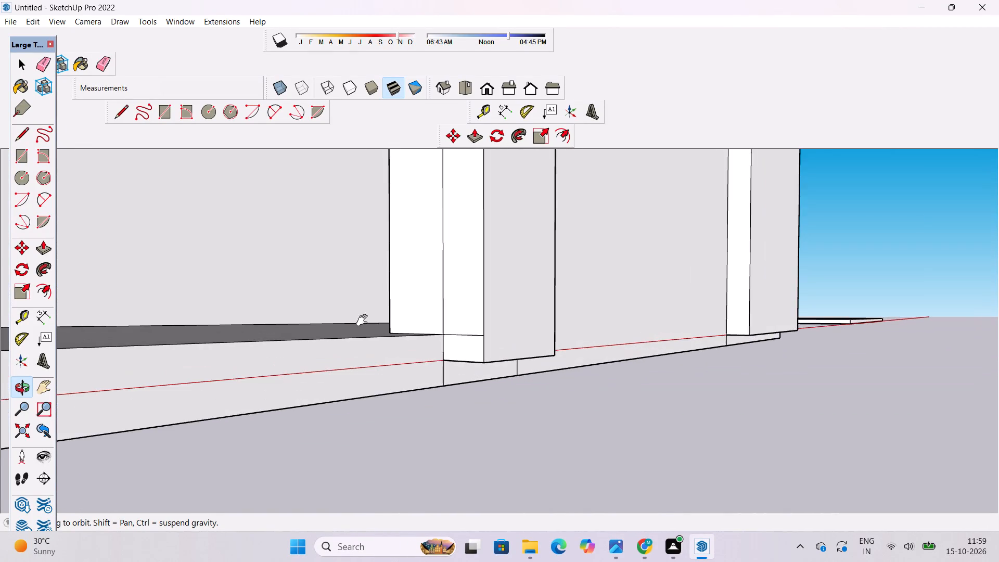
left_click_drag(376, 324, 308, 326, "shift")
scroll(306, 326, "down", 5, "shift")
left_click(318, 347)
left_click_drag(323, 352, 355, 348)
key("e")
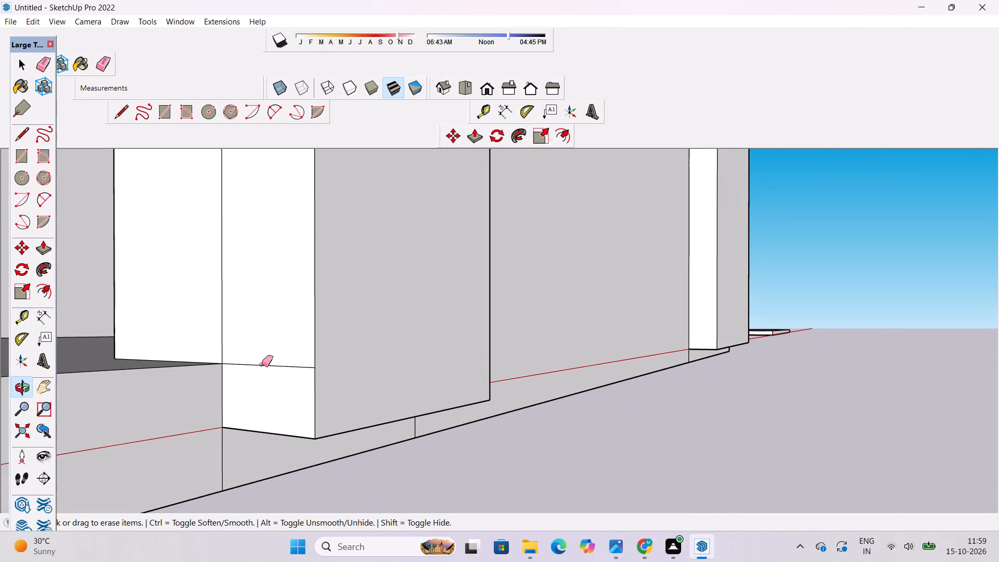
left_click_drag(263, 340, 269, 370)
scroll(200, 381, "down", 5)
scroll(227, 445, "up", 5)
left_click_drag(215, 426, 209, 435)
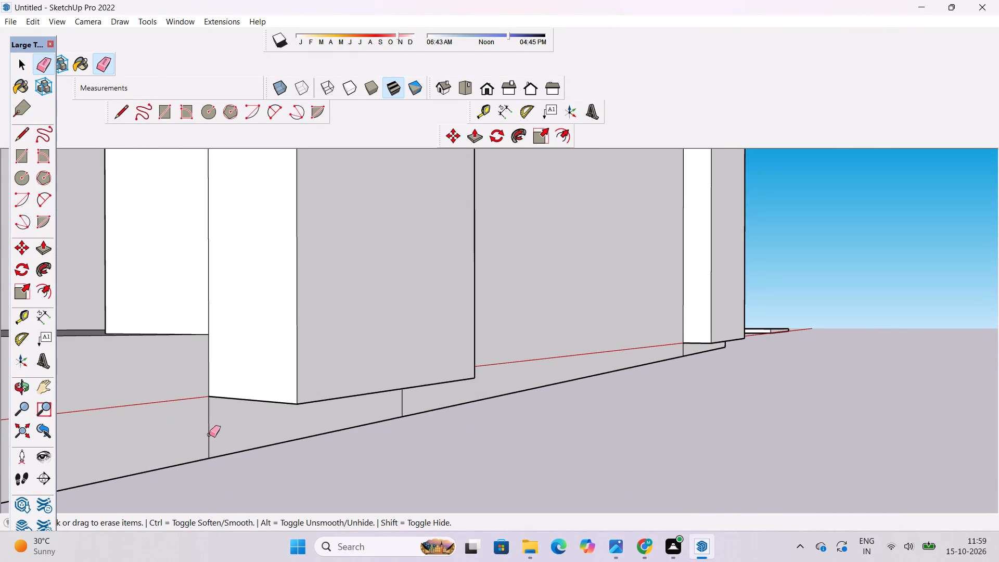
left_click_drag(209, 435, 169, 424)
left_click_drag(425, 400, 399, 404)
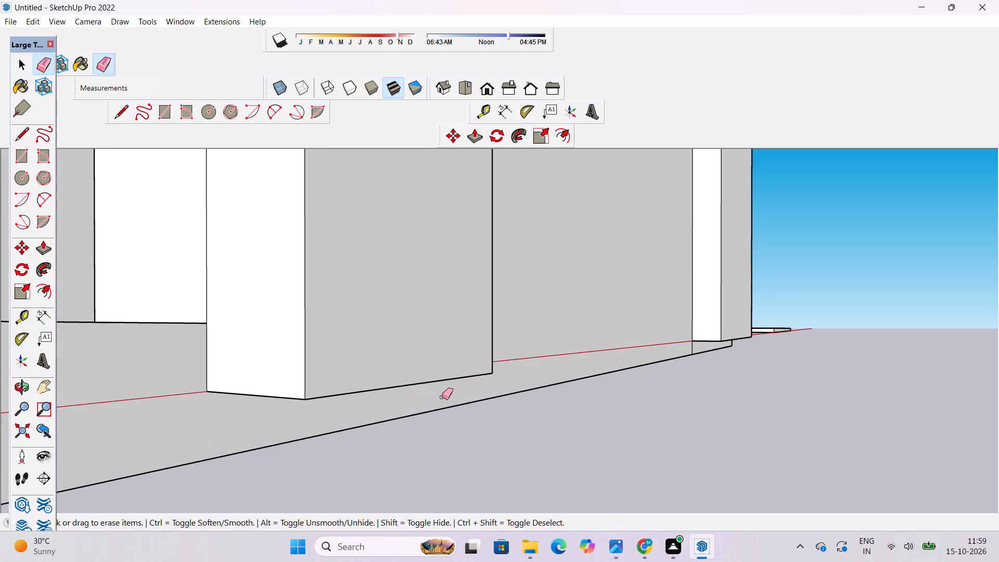
Erase the short vertical edge on the base directly below the far jamb of the ground-floor panel recess.
key("o")
scroll(798, 352, "up", 5)
left_click_drag(774, 354, 678, 292)
left_click_drag(690, 328, 694, 335)
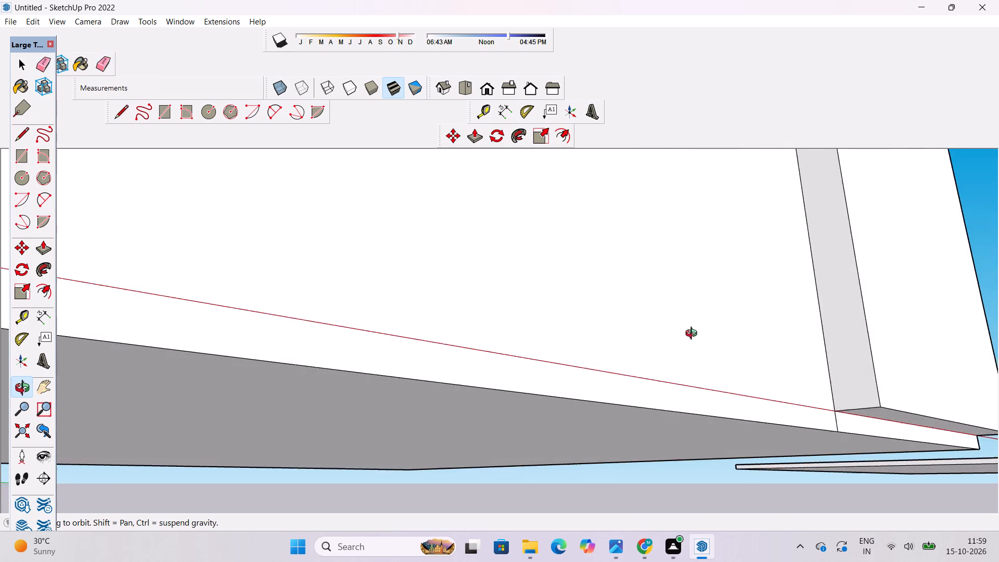
left_click_drag(694, 335, 736, 393)
left_click_drag(738, 390, 528, 294)
left_click_drag(728, 356, 589, 342, "shift")
left_click_drag(596, 384, 601, 313)
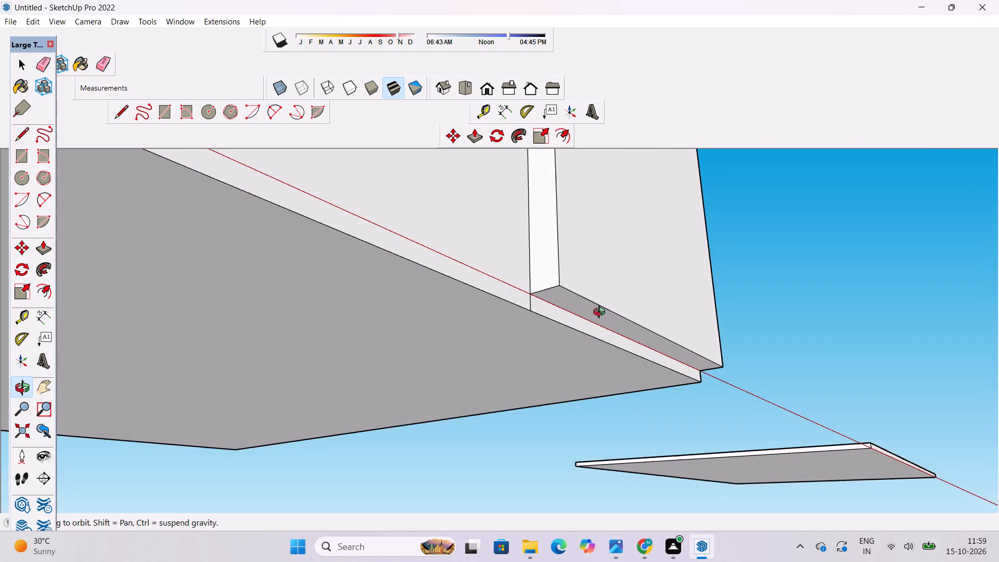
left_click_drag(601, 316, 601, 329)
key("e")
scroll(502, 327, "up", 13)
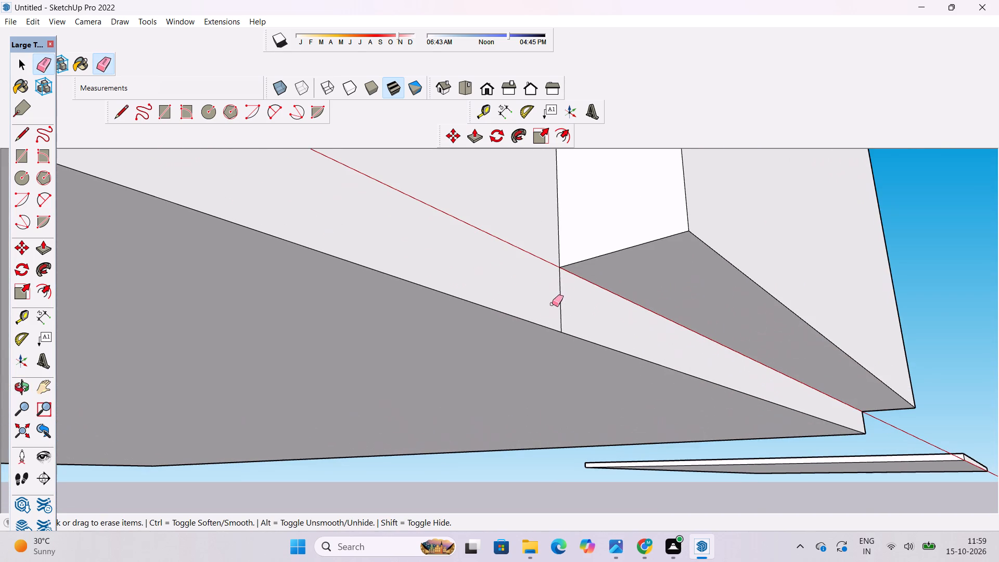
left_click_drag(553, 303, 559, 309)
Erase the short horizontal edge across the foot of the projecting front's narrow side strip at the house's far corner.
key("o")
scroll(566, 276, "down", 11)
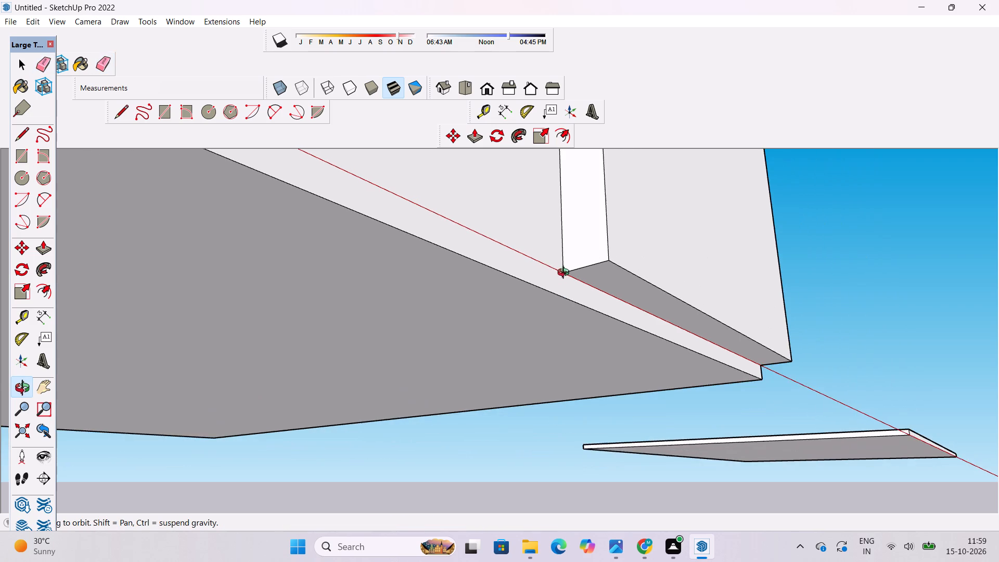
left_click_drag(598, 252, 550, 357)
scroll(558, 330, "down", 11)
left_click_drag(614, 375, 575, 349)
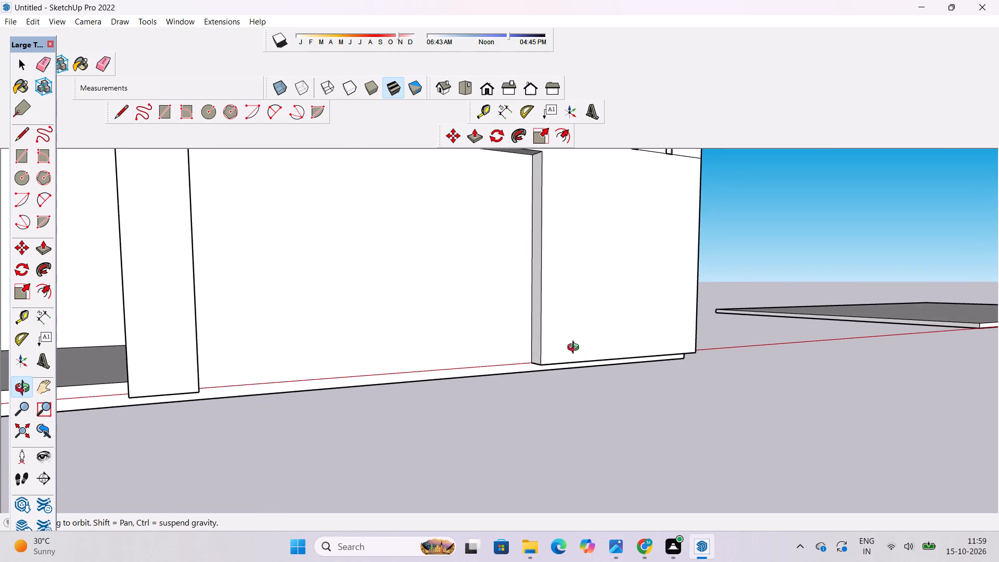
scroll(575, 349, "down", 2)
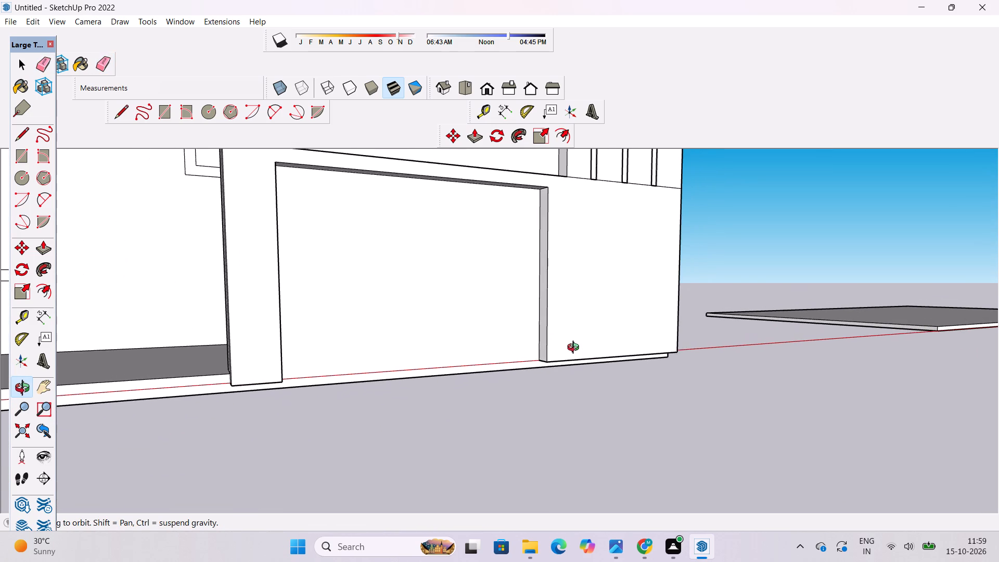
scroll(575, 349, "up", 2)
scroll(575, 349, "down", 3)
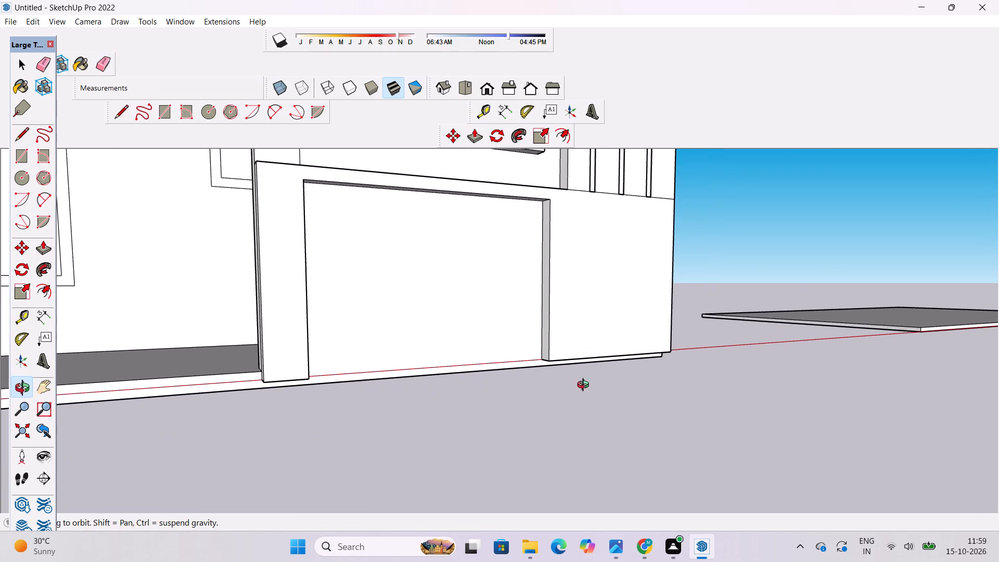
left_click_drag(586, 381, 273, 391)
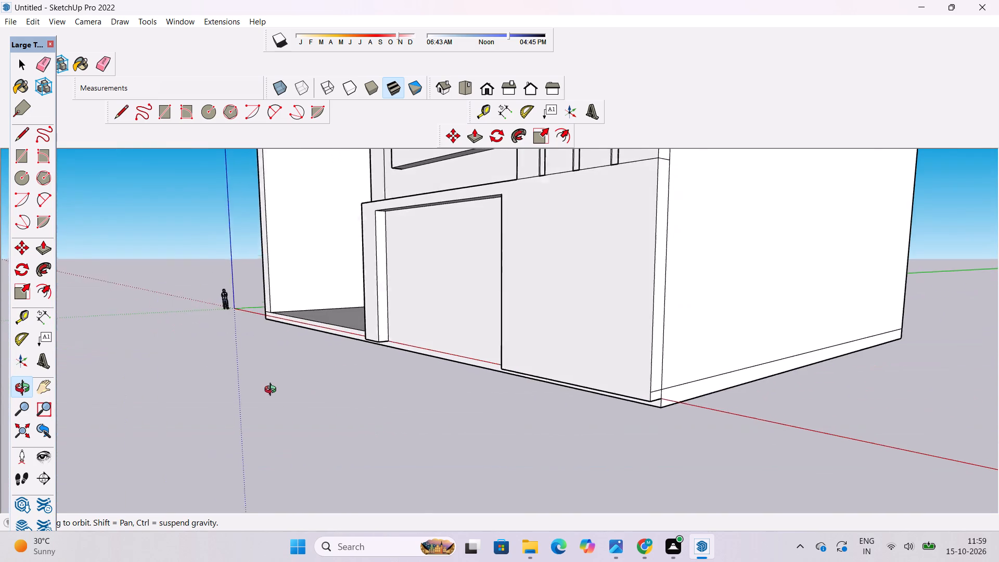
left_click_drag(273, 391, 280, 391)
left_click_drag(708, 386, 594, 384, "shift")
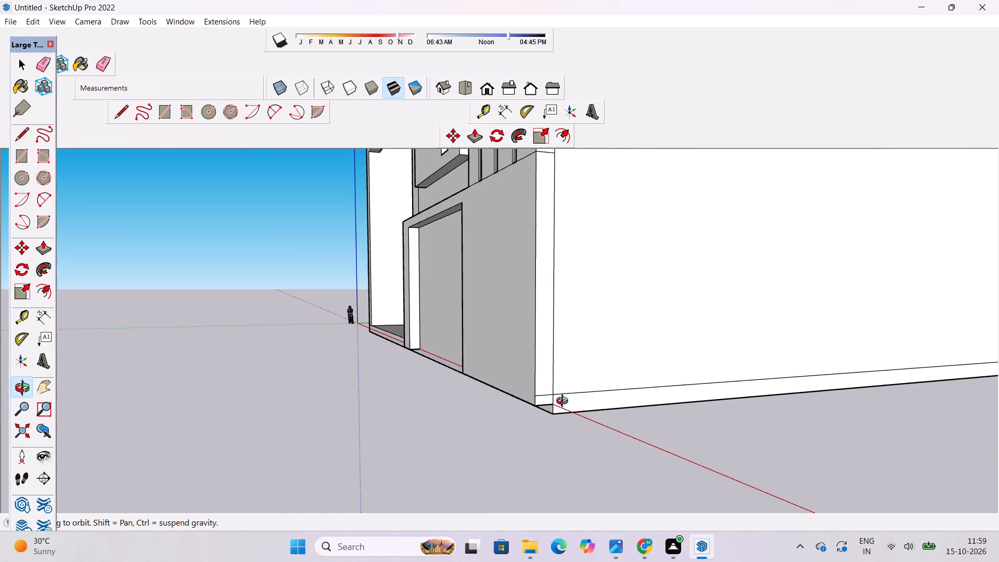
scroll(551, 402, "up", 9)
left_click_drag(548, 397, 558, 440, "shift")
left_click_drag(558, 440, 555, 415)
key("e")
scroll(555, 412, "up", 4)
left_click_drag(555, 406, 555, 408)
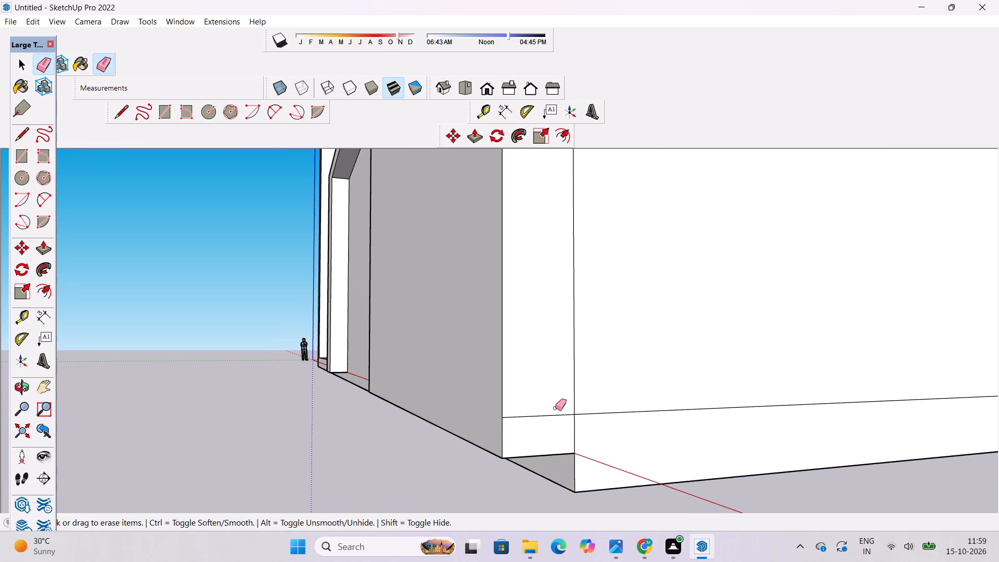
left_click_drag(555, 408, 555, 419)
key("space")
Examine the house's underside and ground-floor front, around to the open bay and its floor.
key("o")
scroll(553, 374, "down", 5)
left_click_drag(524, 408, 691, 252)
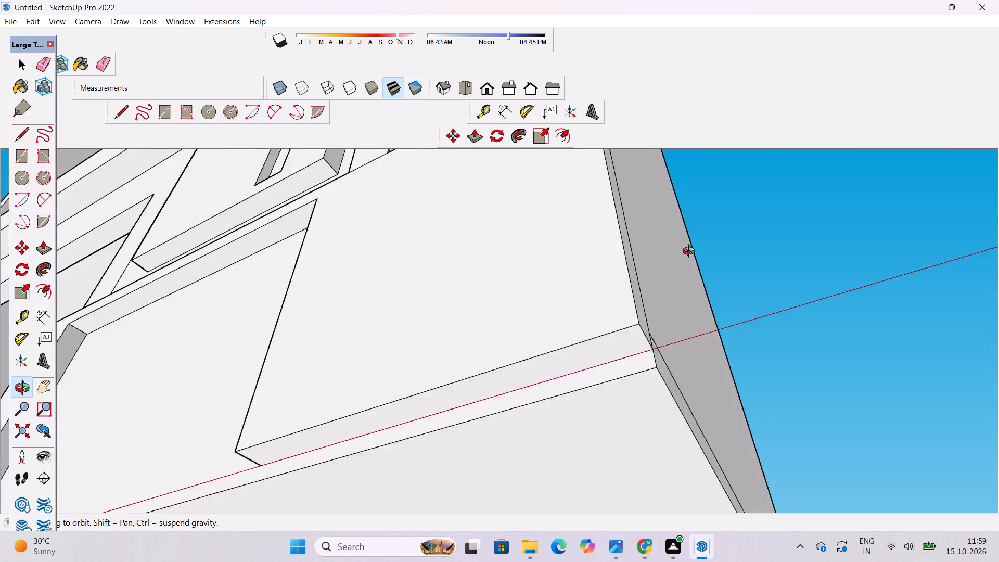
left_click_drag(691, 252, 651, 372)
left_click_drag(623, 369, 658, 308, "shift")
scroll(442, 359, "up", 2)
left_click_drag(442, 359, 687, 350, "shift")
left_click_drag(688, 350, 762, 391)
scroll(725, 380, "down", 5)
left_click_drag(563, 411, 696, 413)
left_click_drag(509, 414, 724, 417)
scroll(651, 401, "down", 6)
left_click_drag(504, 417, 690, 417, "shift")
left_click_drag(690, 417, 596, 470)
left_click_drag(568, 458, 665, 440, "shift")
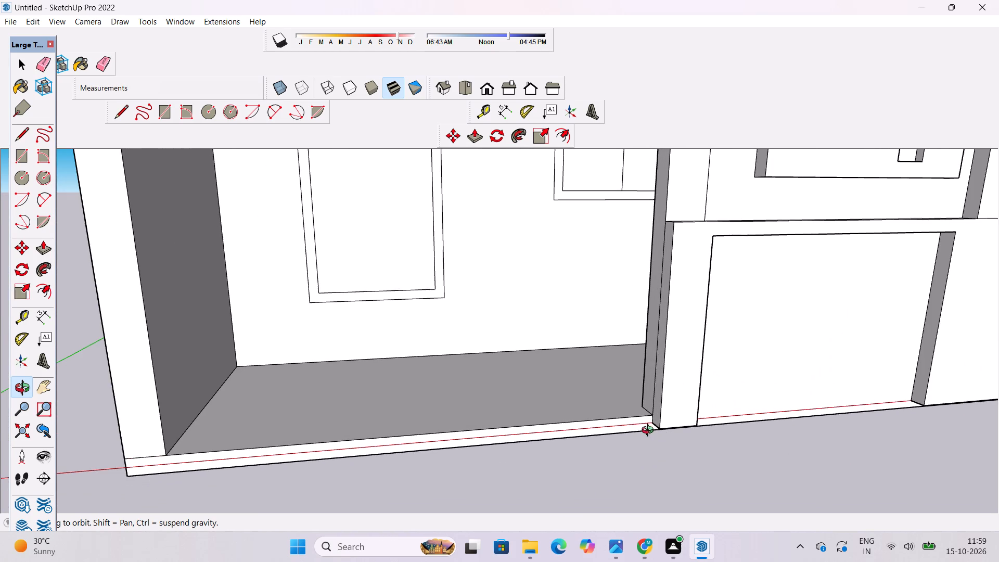
scroll(606, 423, "up", 2)
left_click_drag(605, 422, 699, 420, "shift")
scroll(700, 388, "down", 5)
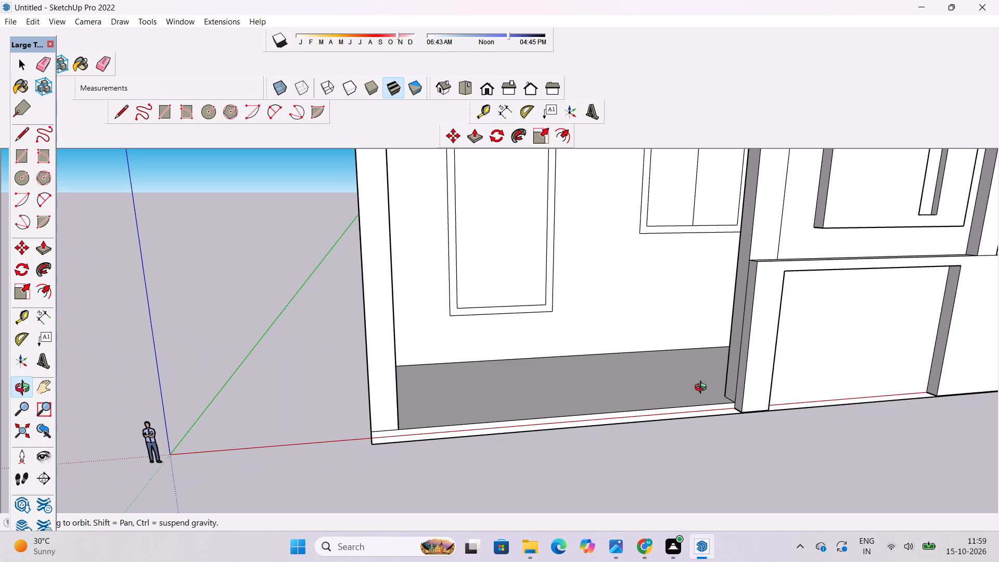
Push/Pull the floor of the open ground-floor bay 2.5' upward.
left_click_drag(707, 402, 722, 461)
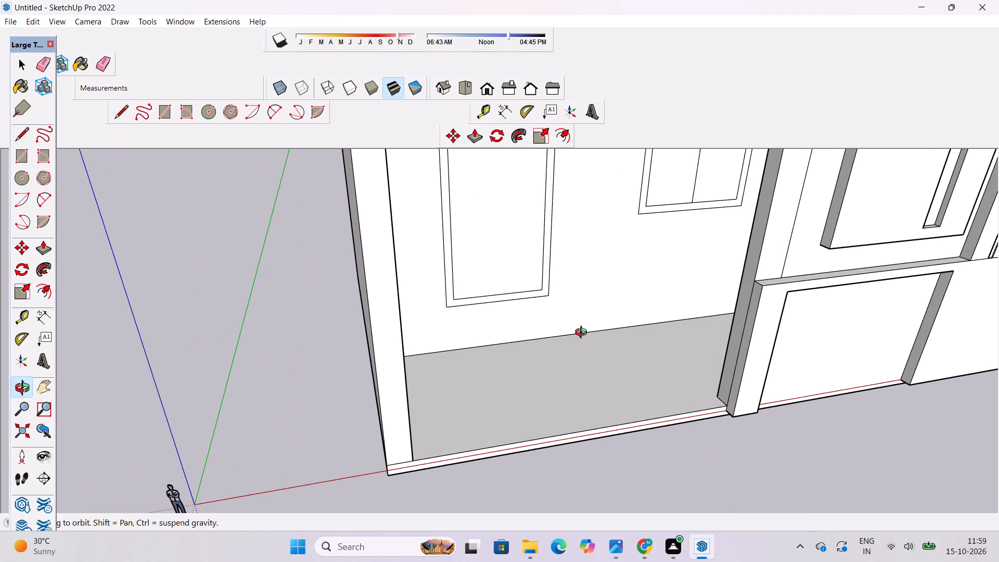
scroll(625, 382, "down", 4)
left_click_drag(638, 403, 641, 420)
scroll(641, 420, "up", 2)
left_click_drag(641, 421, 633, 421, "shift")
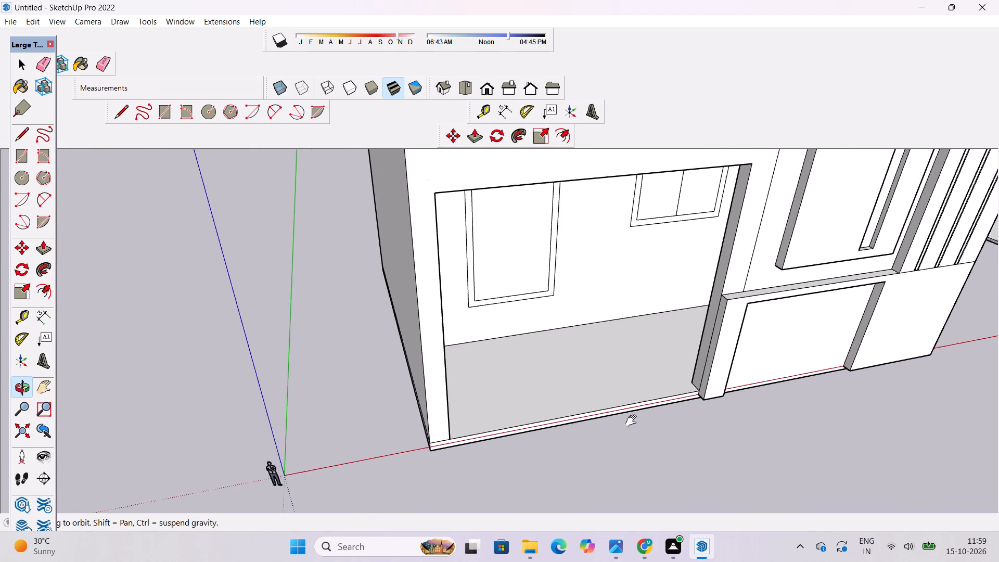
left_click_drag(633, 421, 624, 423, "shift")
left_click_drag(621, 425, 596, 341)
scroll(596, 355, "up", 3)
left_click_drag(591, 364, 618, 401)
left_click_drag(618, 405, 619, 412, "shift")
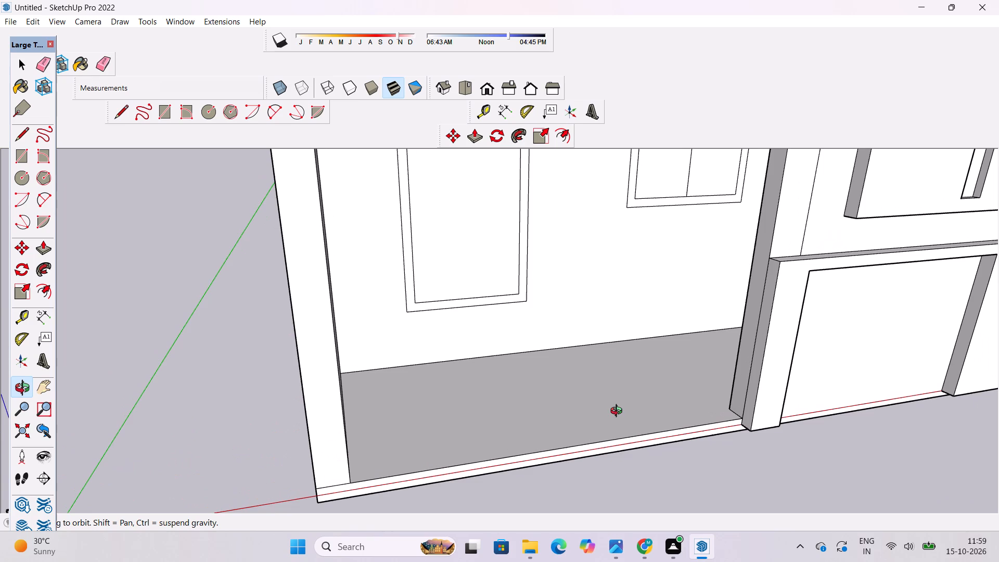
left_click_drag(619, 416, 621, 435)
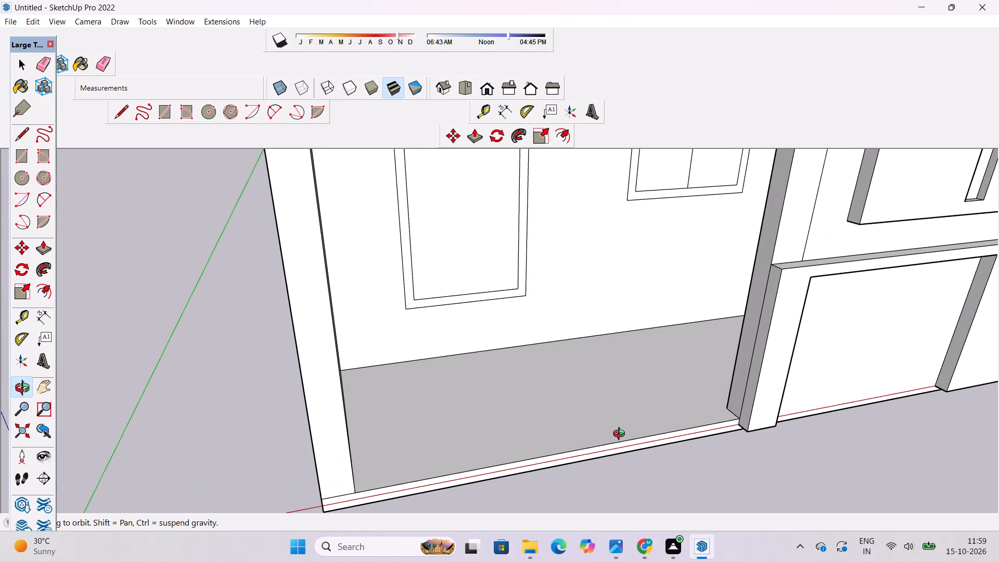
left_click_drag(621, 435, 623, 444)
key("p")
left_click(624, 423)
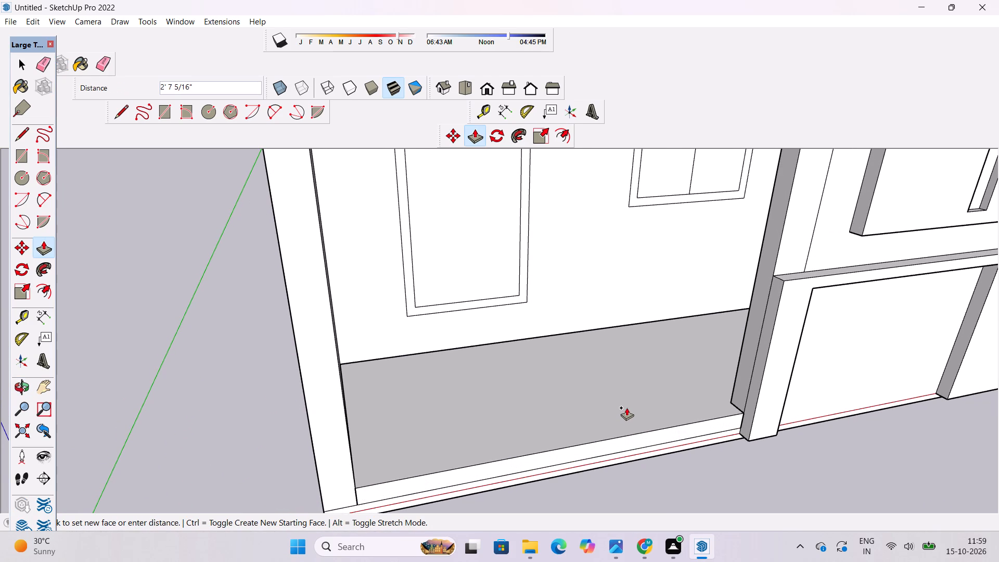
type("2.5'")
key("Return")
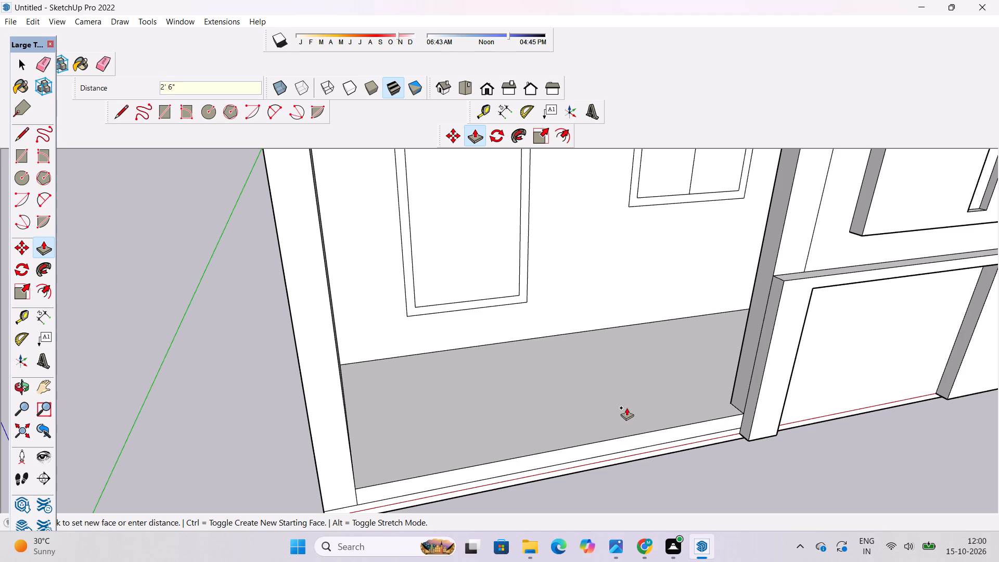
Examine the raised bay floor and the band along its front edge from a lower angle.
key("o")
scroll(612, 393, "down", 1)
left_click_drag(615, 427, 559, 411)
left_click_drag(558, 411, 537, 361)
left_click(531, 363, "shift")
left_click_drag(554, 416, 541, 375)
left_click_drag(527, 387, 553, 393)
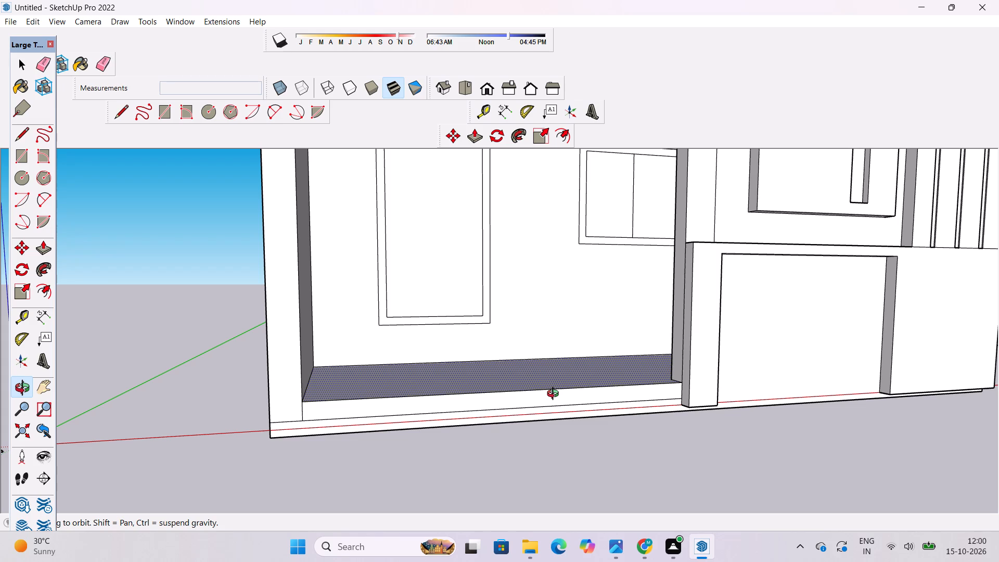
Examine the raised bay floor, its front band and the corner pier's foot from several angles.
scroll(453, 347, "down", 5)
scroll(449, 365, "up", 5)
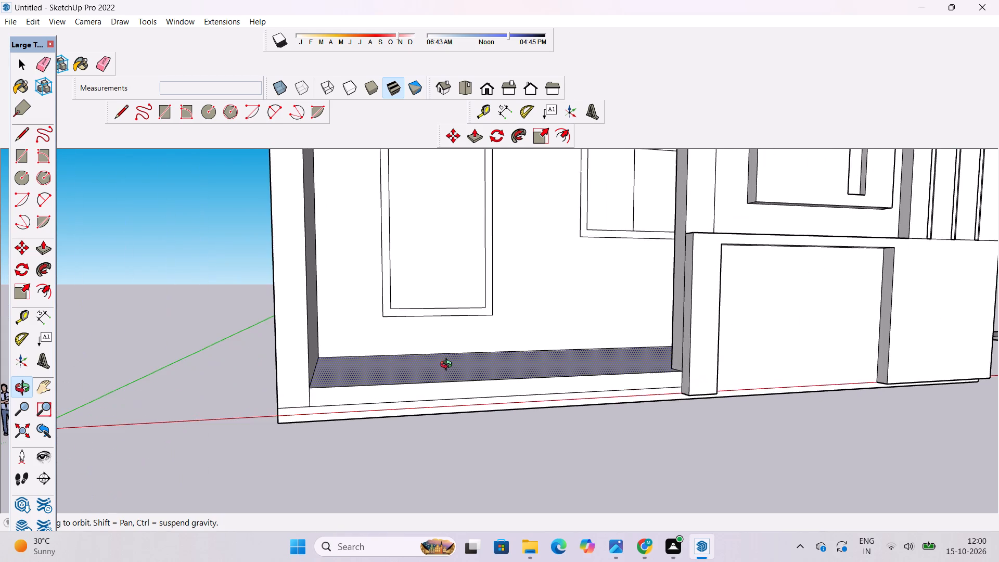
left_click(451, 363, "shift")
left_click_drag(451, 362, 508, 413, "shift")
scroll(592, 443, "up", 3)
left_click_drag(595, 447, 484, 387, "shift")
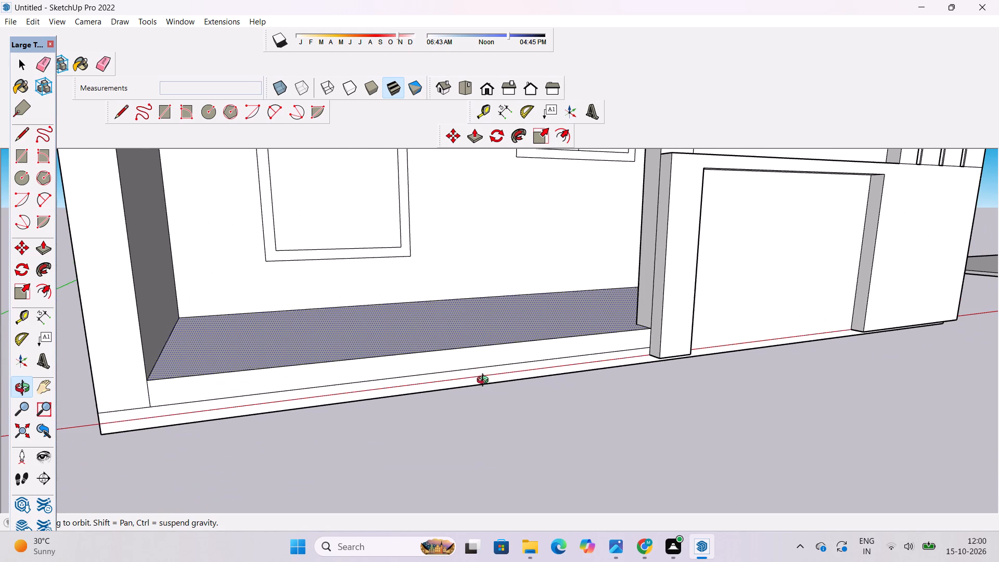
scroll(320, 426, "down", 4)
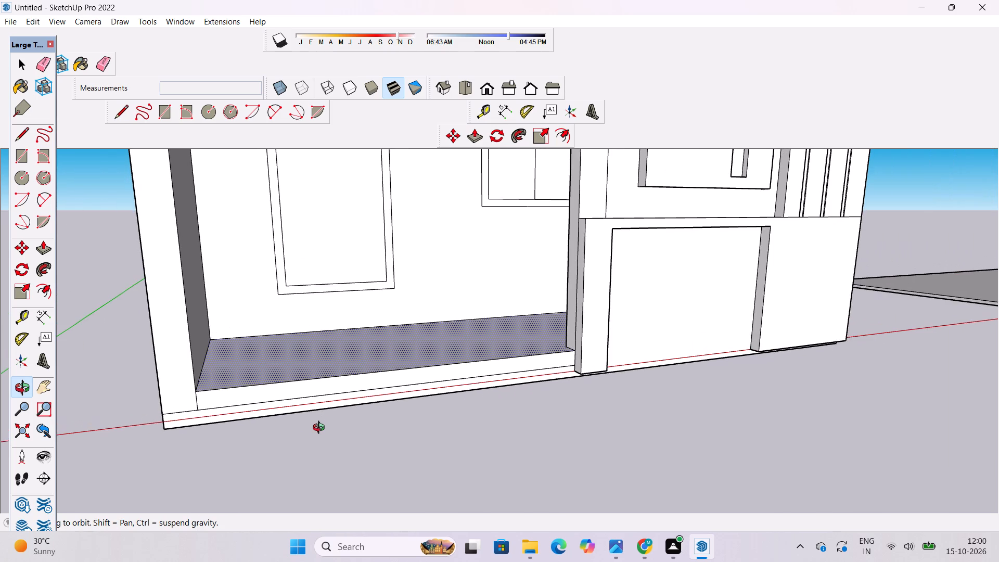
scroll(329, 414, "up", 1)
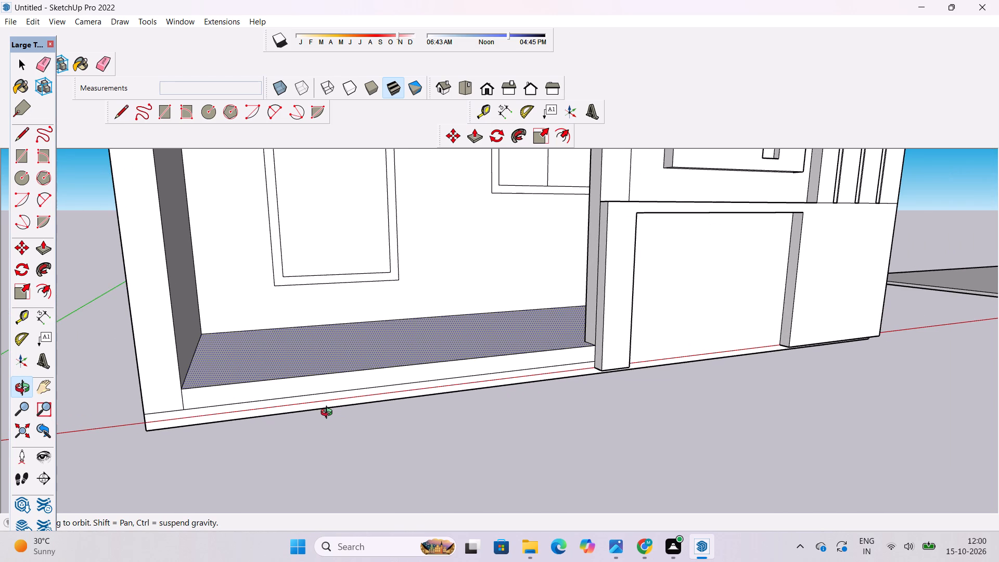
scroll(330, 414, "up", 1)
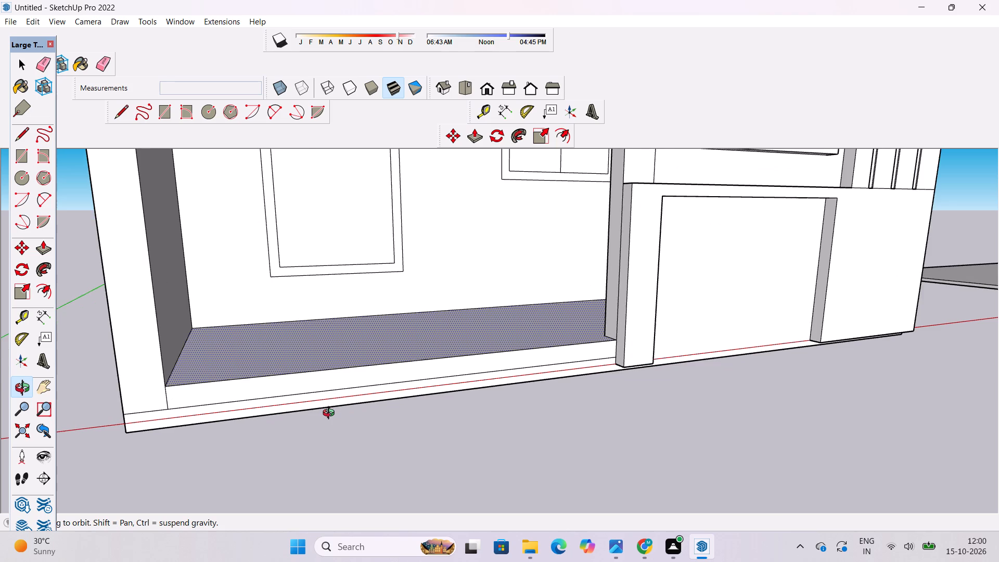
left_click_drag(329, 409, 398, 453, "shift")
left_click_drag(398, 453, 516, 396)
left_click_drag(516, 398, 480, 378, "shift")
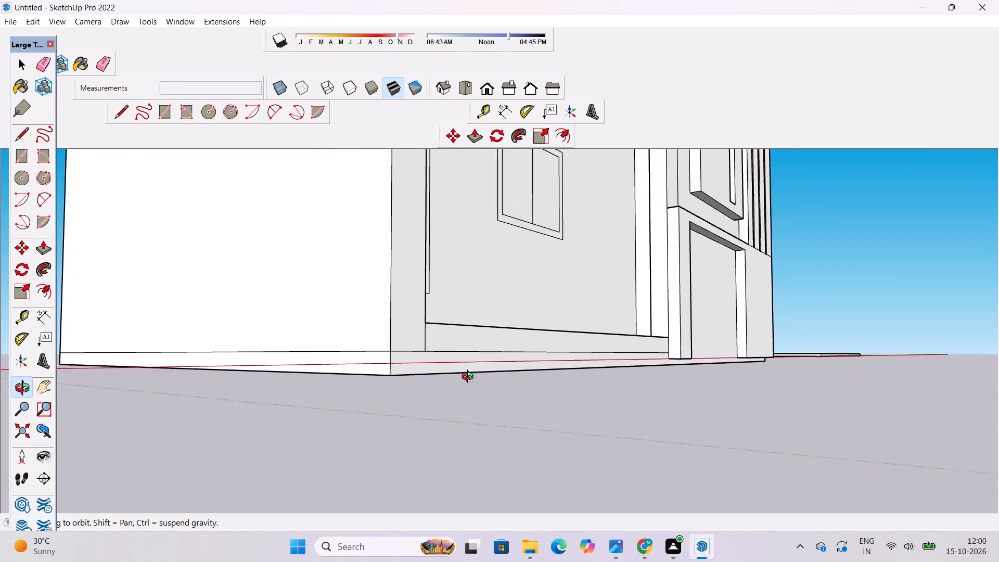
left_click_drag(443, 378, 326, 423)
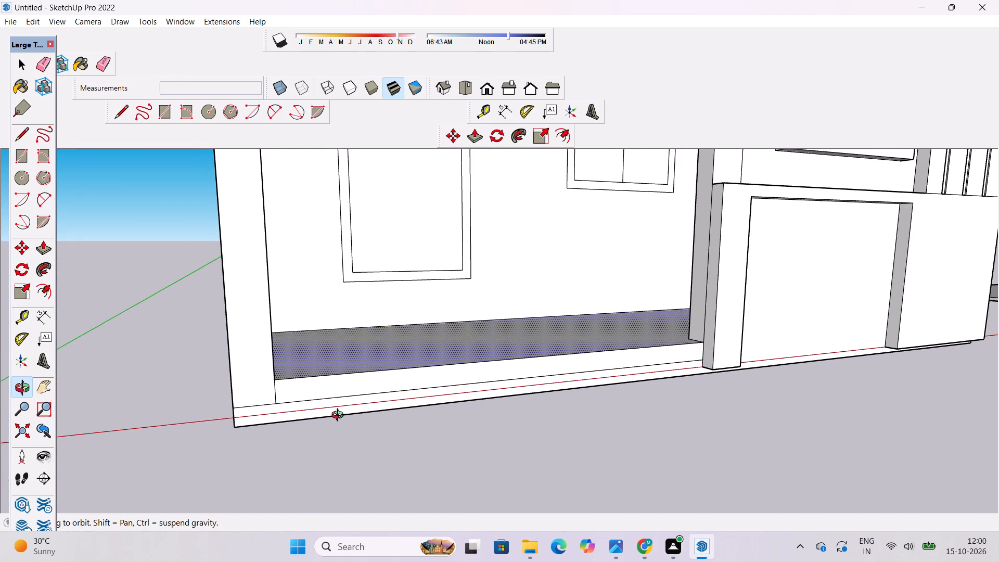
Draw a vertical line from the pier's inner edge at the band's lower line down to the house's bottom edge.
scroll(305, 408, "up", 2)
left_click_drag(304, 408, 349, 408, "shift")
left_click_drag(345, 421, 337, 449)
left_click_drag(311, 444, 313, 449, "shift")
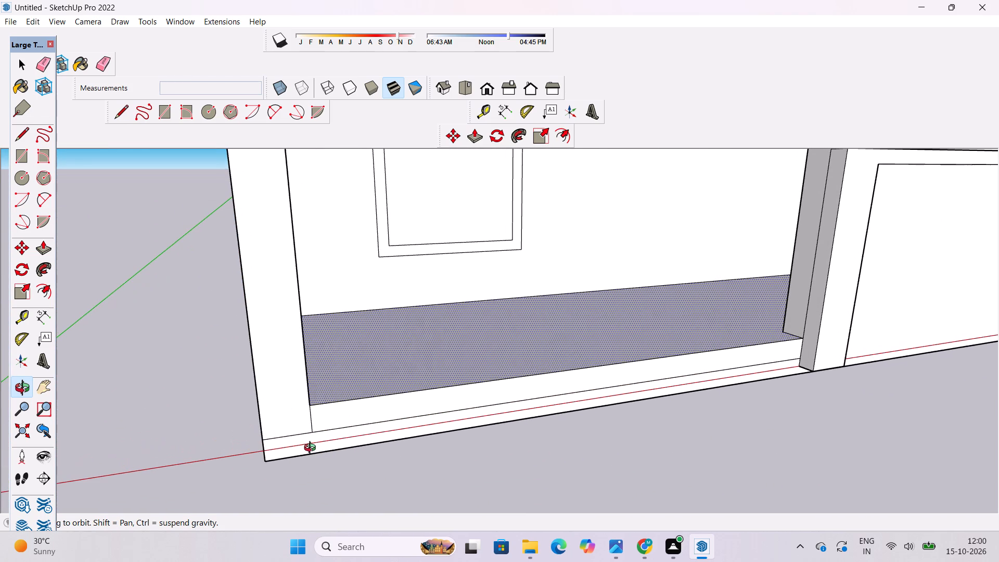
key("l")
scroll(314, 441, "up", 12)
left_click(311, 419)
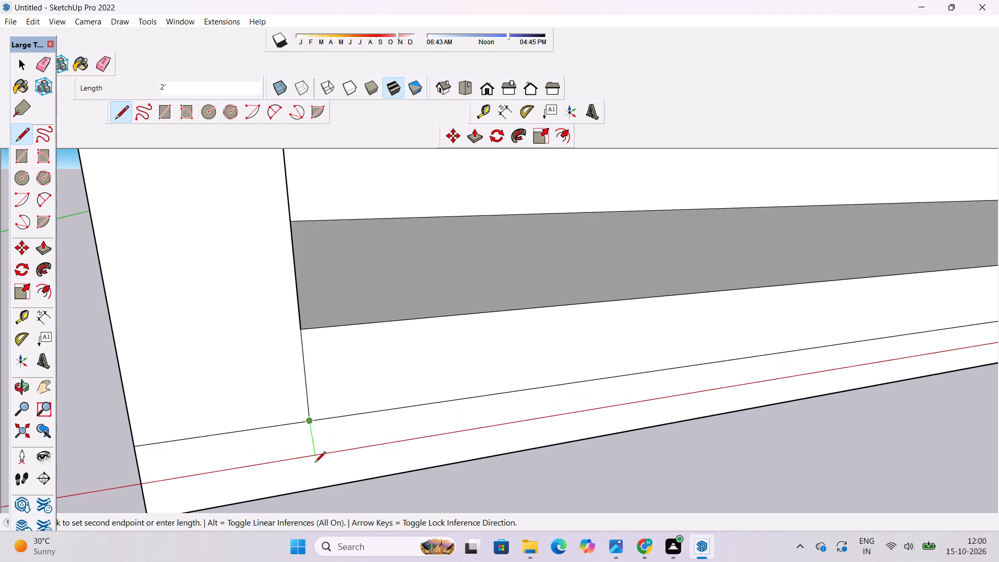
left_click(314, 491)
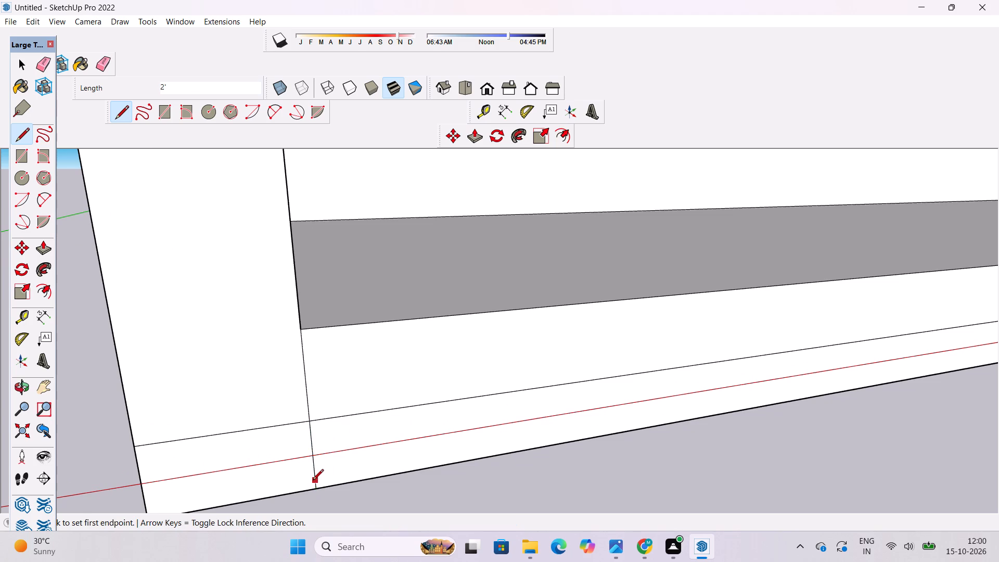
Erase the short horizontal edge across the front foot of the corner pier beside the open bay.
key("e")
left_click_drag(229, 385, 233, 441)
left_click_drag(255, 418, 257, 439)
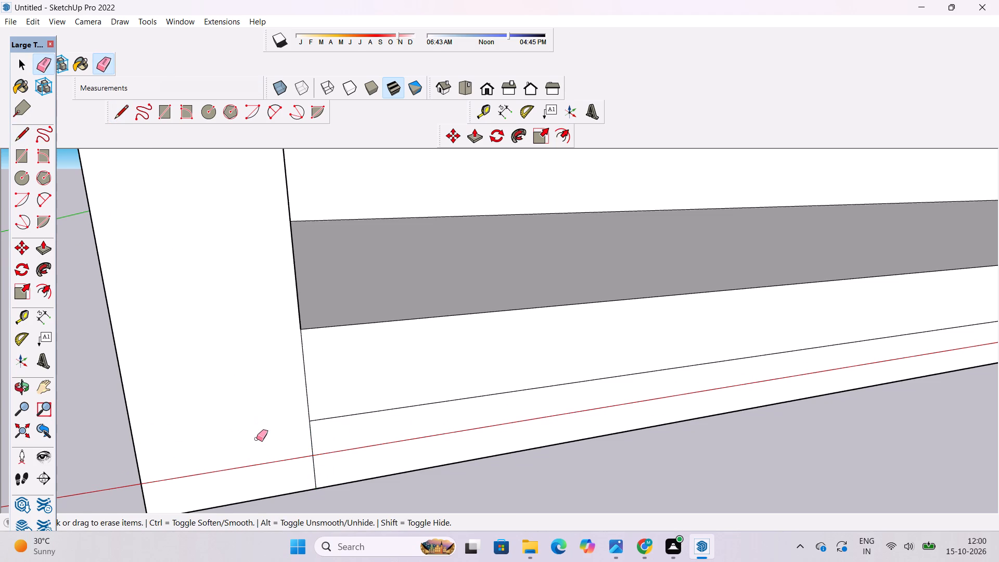
key("space")
Erase the horizontal edge along the foot of the house's side wall, around the corner from the open bay.
key("o")
left_click_drag(205, 466, 383, 349)
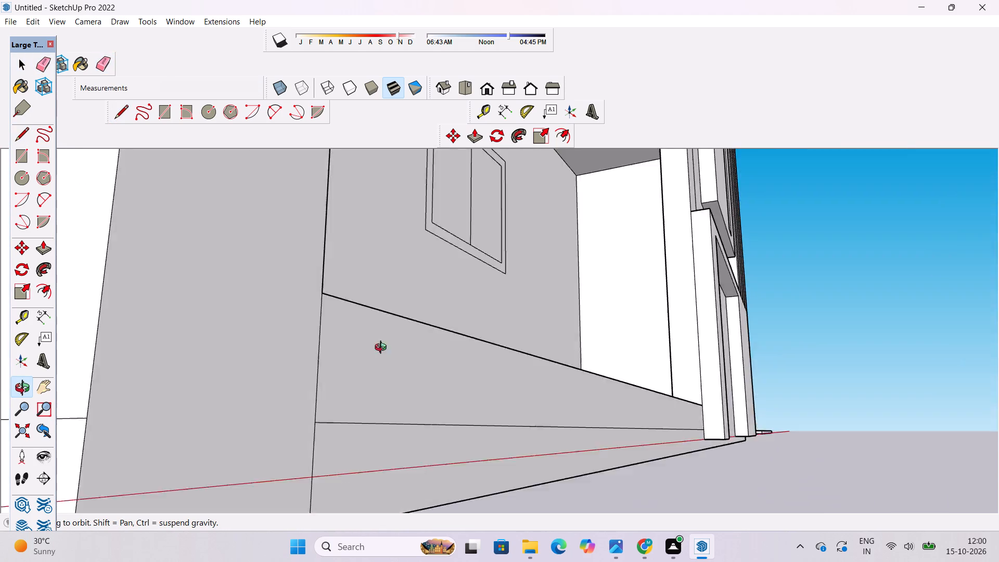
left_click_drag(383, 349, 392, 322)
scroll(397, 315, "down", 6)
left_click_drag(348, 408, 389, 424, "shift")
left_click_drag(237, 372, 334, 388, "shift")
key("e")
left_click_drag(321, 263, 326, 325)
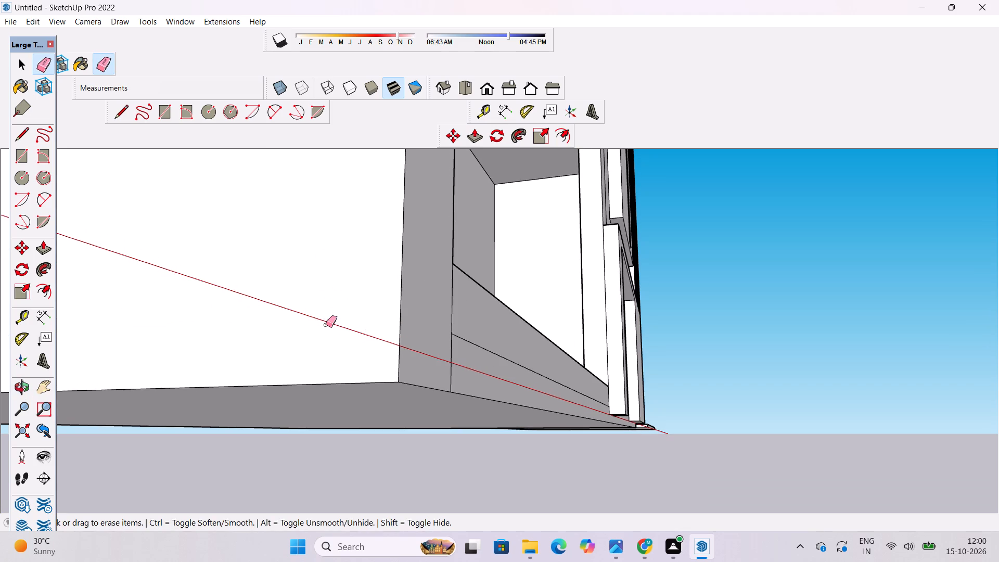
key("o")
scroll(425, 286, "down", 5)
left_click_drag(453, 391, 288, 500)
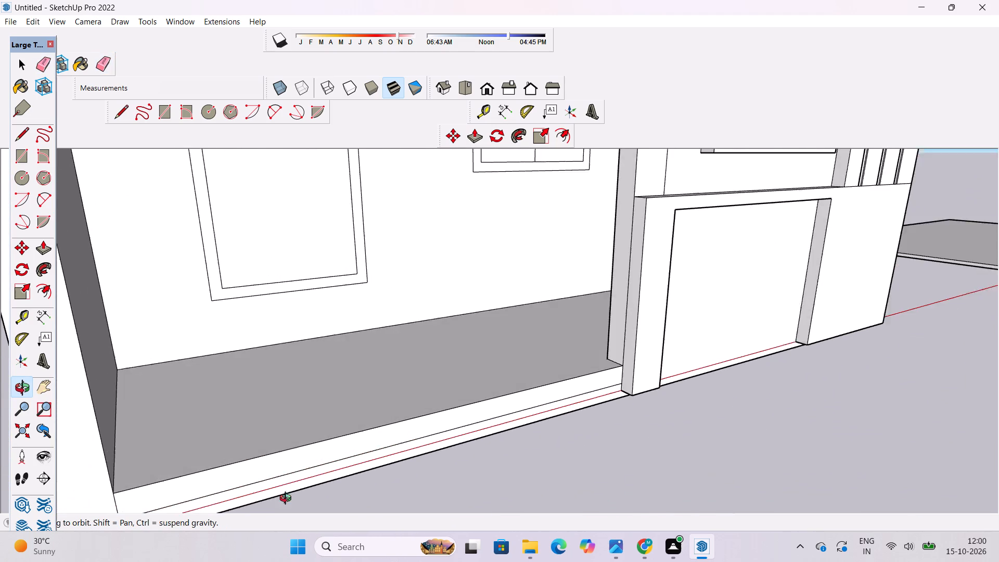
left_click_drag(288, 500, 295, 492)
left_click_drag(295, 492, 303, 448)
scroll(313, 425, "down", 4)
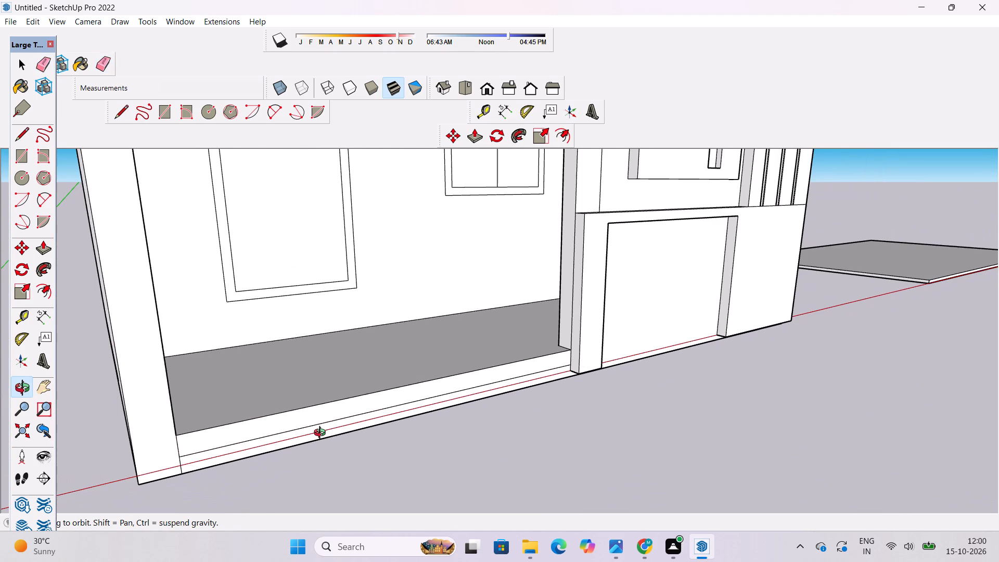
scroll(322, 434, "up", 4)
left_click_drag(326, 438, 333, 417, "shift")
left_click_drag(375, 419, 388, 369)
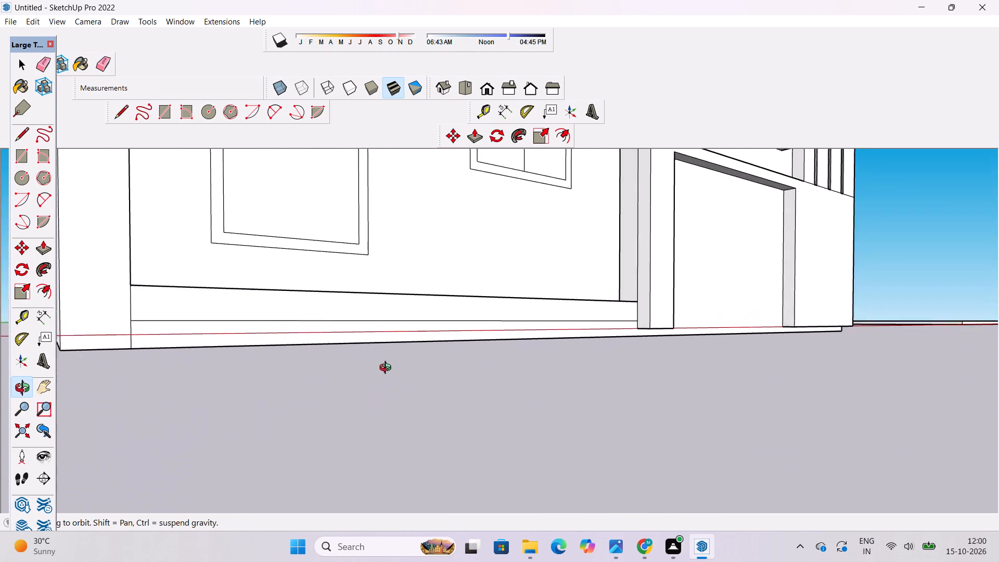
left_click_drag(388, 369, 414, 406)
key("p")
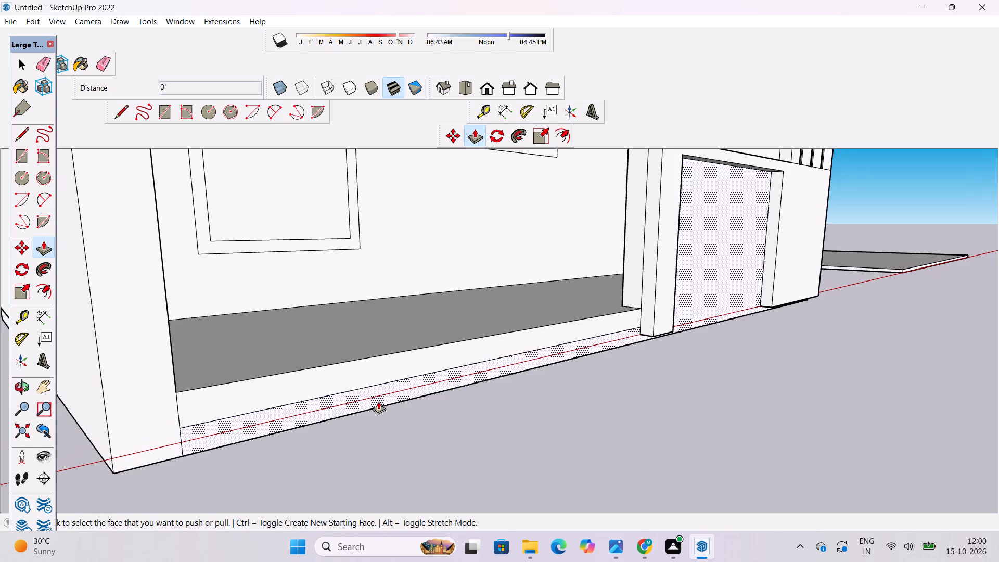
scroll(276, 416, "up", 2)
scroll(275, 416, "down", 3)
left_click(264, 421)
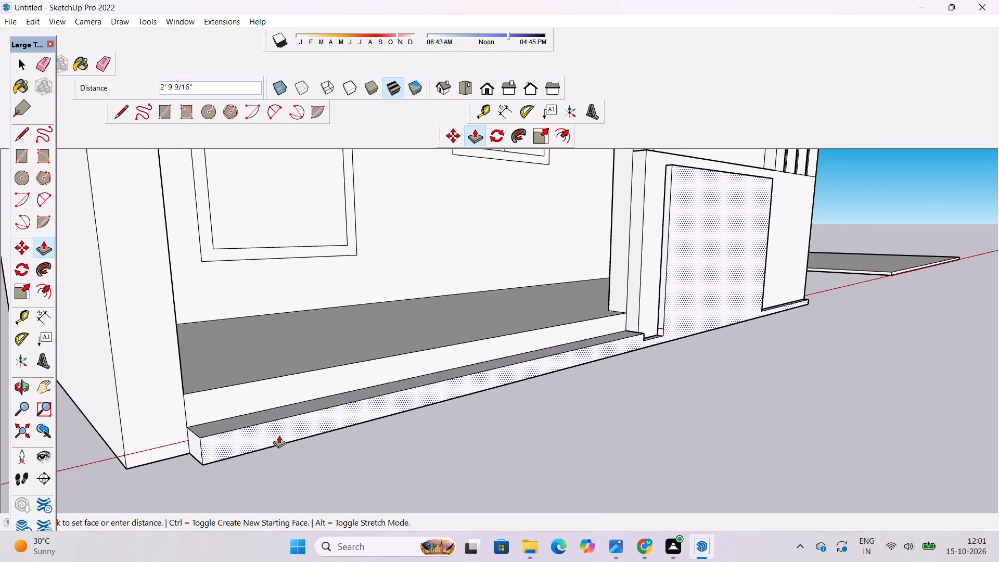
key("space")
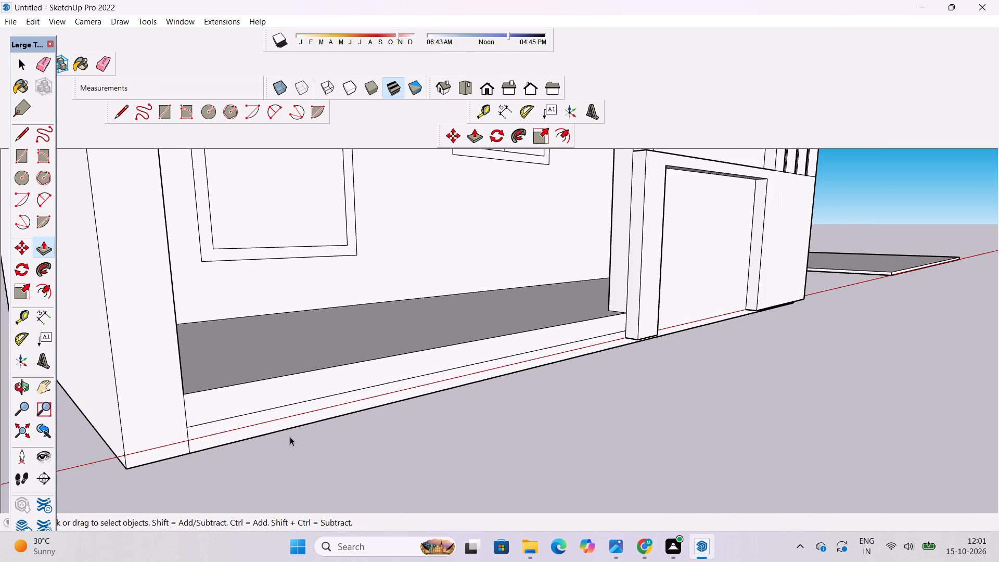
Place a construction guide along the base strip's upper edge so it extends across the recessed ground-floor opening.
key("o")
scroll(746, 315, "up", 9)
left_click_drag(723, 344, 673, 342)
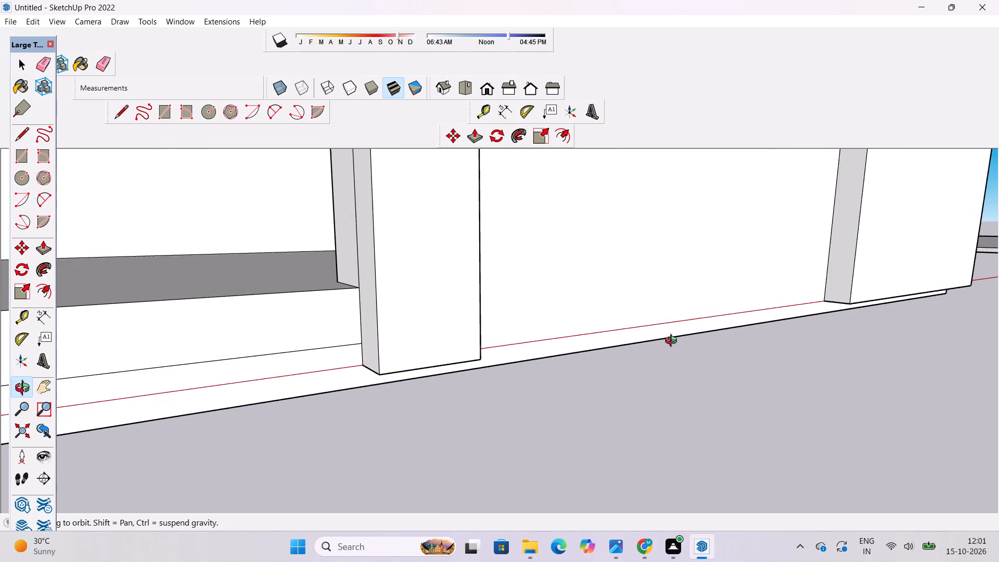
left_click_drag(643, 379, 552, 371)
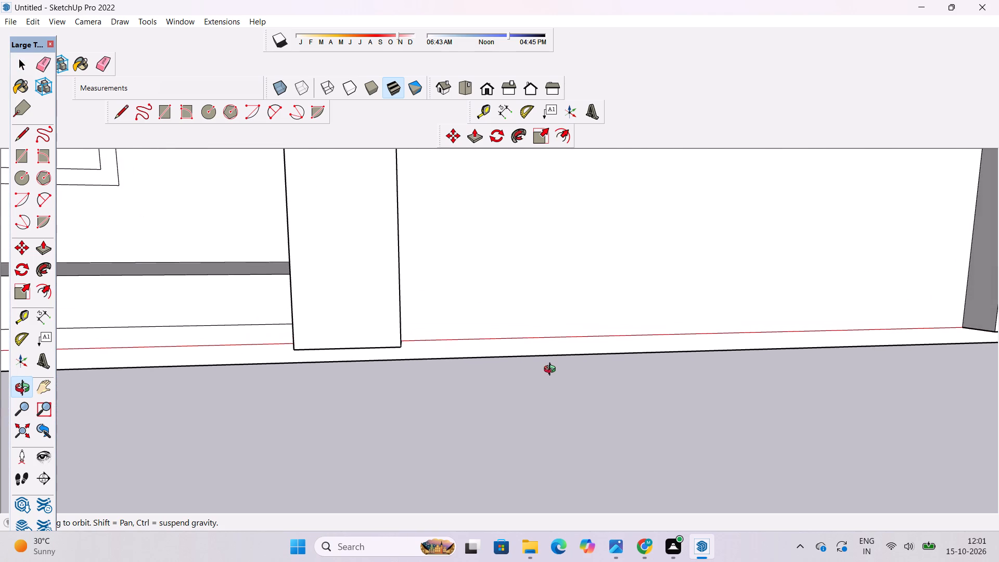
left_click_drag(557, 369, 569, 369, "shift")
key("t")
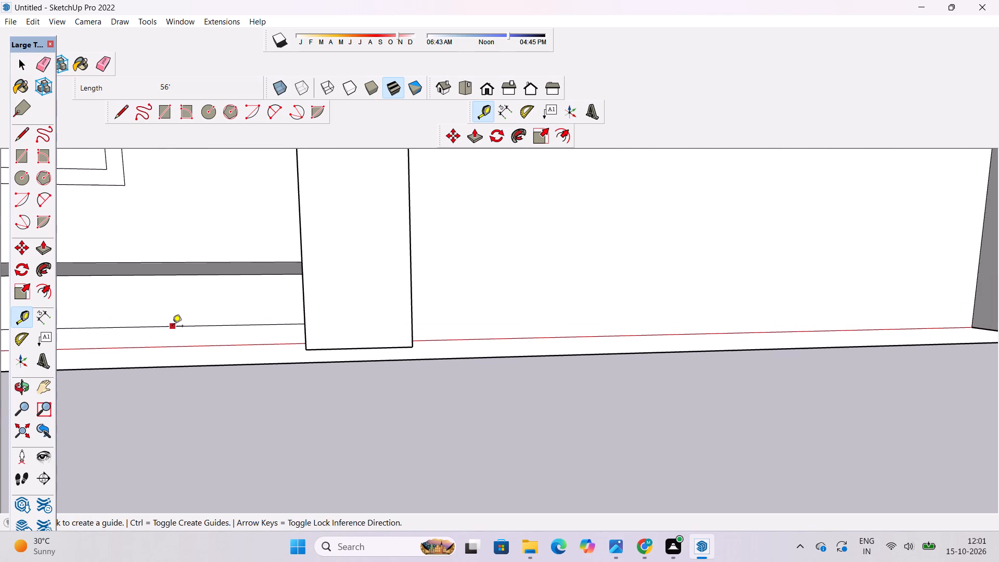
left_click(174, 327)
left_click(202, 326)
Draw a line along the guide across the recessed ground-floor opening, from one side jamb to the other.
key("o")
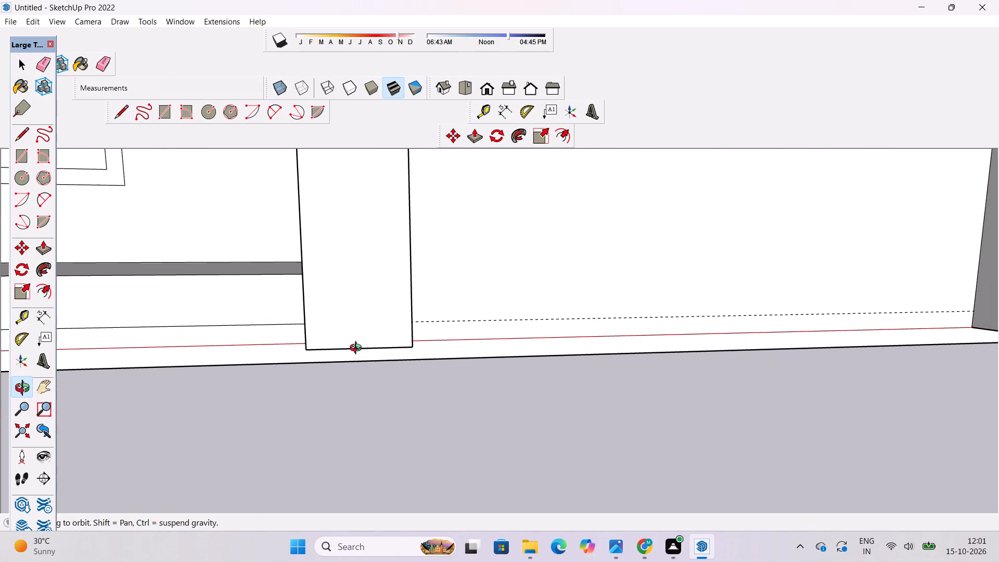
left_click_drag(403, 356, 237, 365, "shift")
key("l")
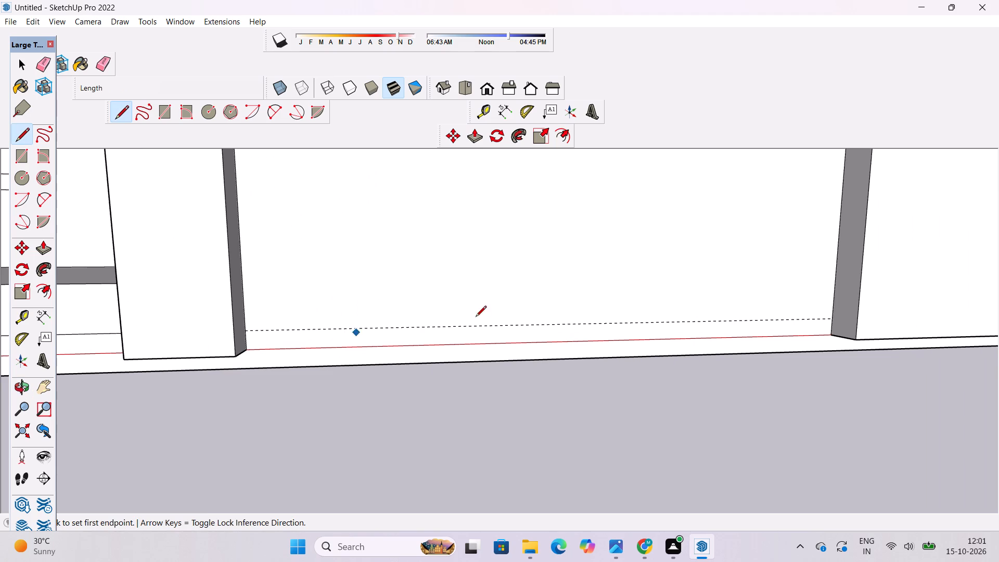
left_click(832, 319)
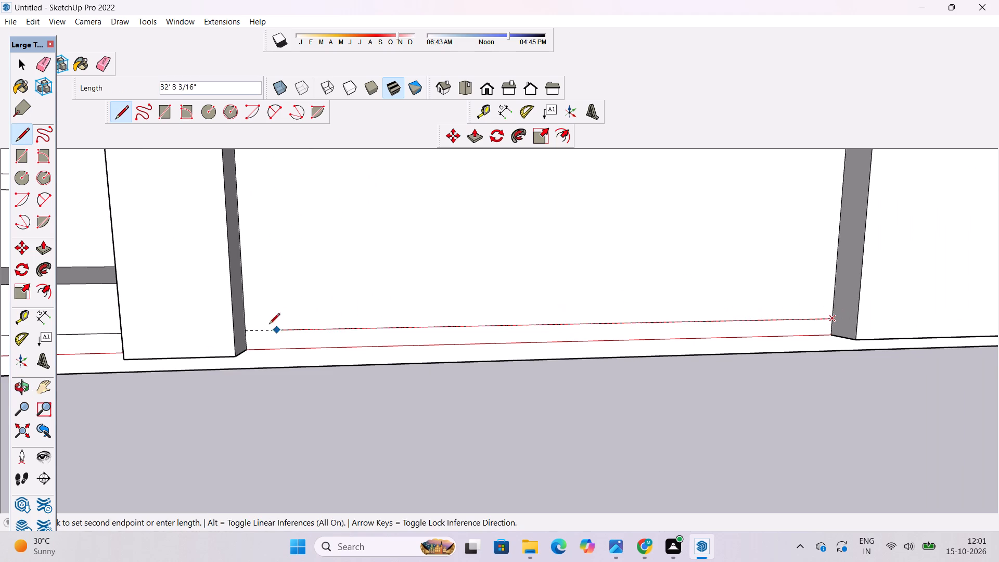
left_click(246, 331)
key("space")
Erase the construction guide extending past the house's front.
type("o")
scroll(306, 316, "down", 6)
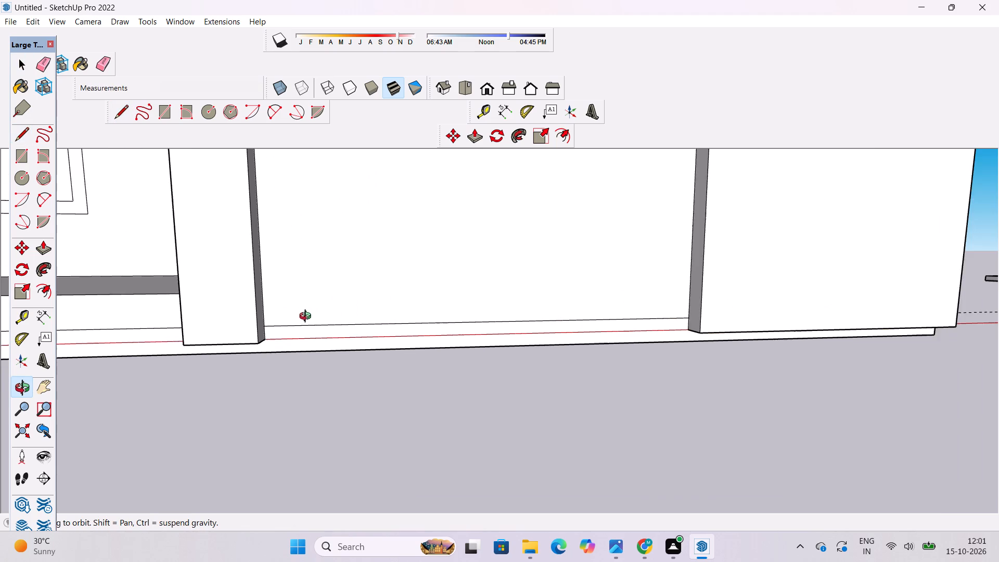
left_click_drag(253, 355, 350, 344)
scroll(355, 338, "down", 5)
left_click_drag(314, 363, 394, 372, "shift")
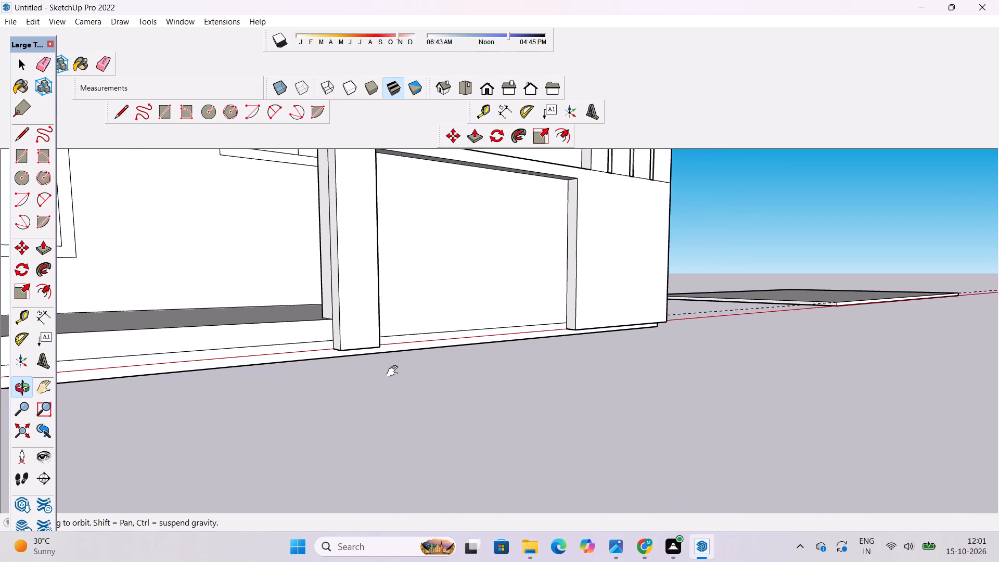
left_click_drag(394, 372, 391, 370, "shift")
key("e")
left_click_drag(684, 307, 688, 314)
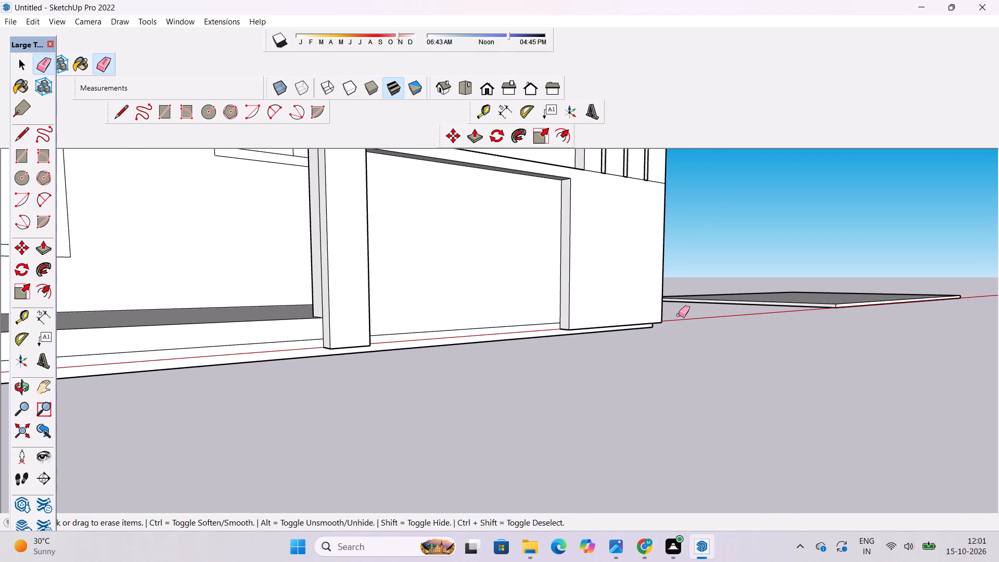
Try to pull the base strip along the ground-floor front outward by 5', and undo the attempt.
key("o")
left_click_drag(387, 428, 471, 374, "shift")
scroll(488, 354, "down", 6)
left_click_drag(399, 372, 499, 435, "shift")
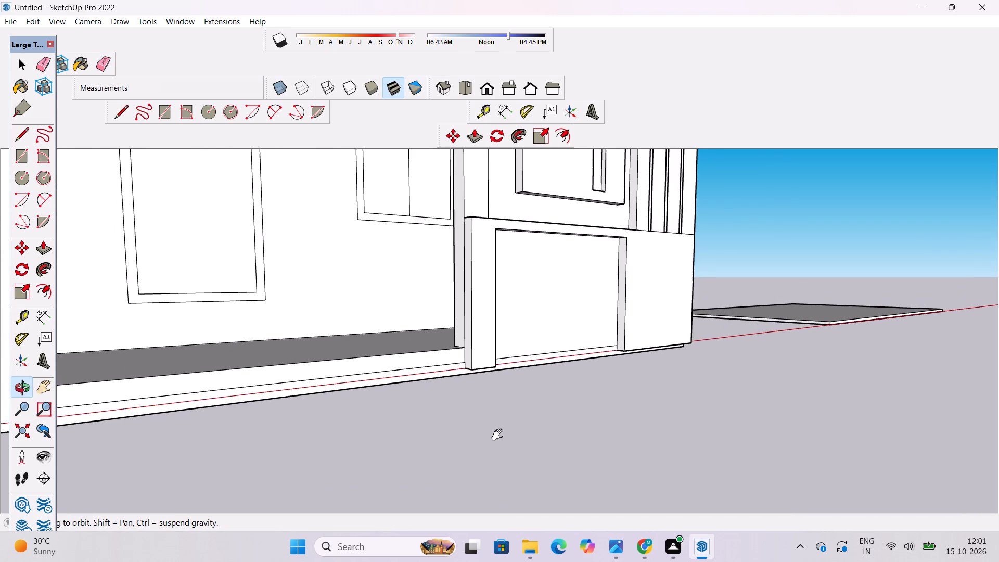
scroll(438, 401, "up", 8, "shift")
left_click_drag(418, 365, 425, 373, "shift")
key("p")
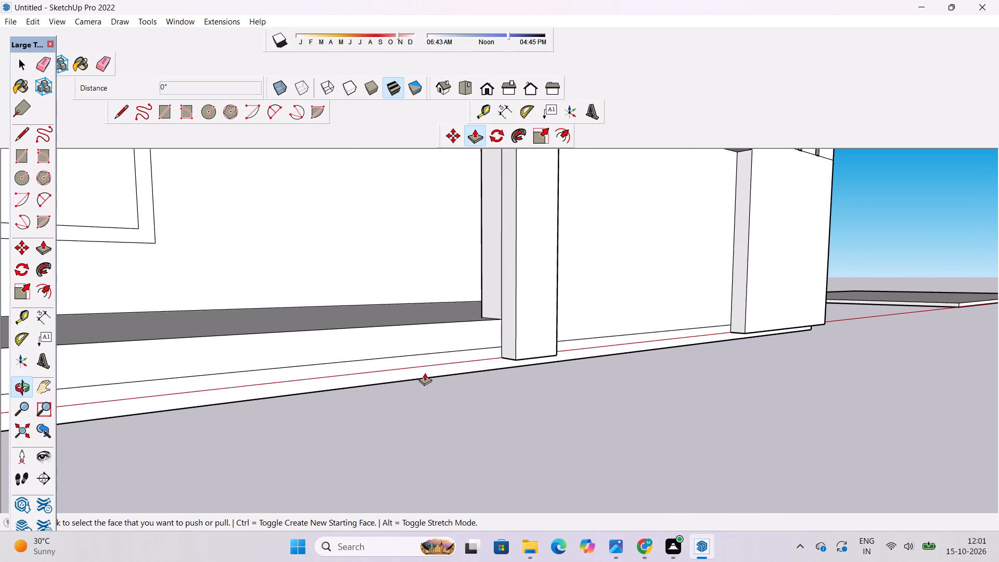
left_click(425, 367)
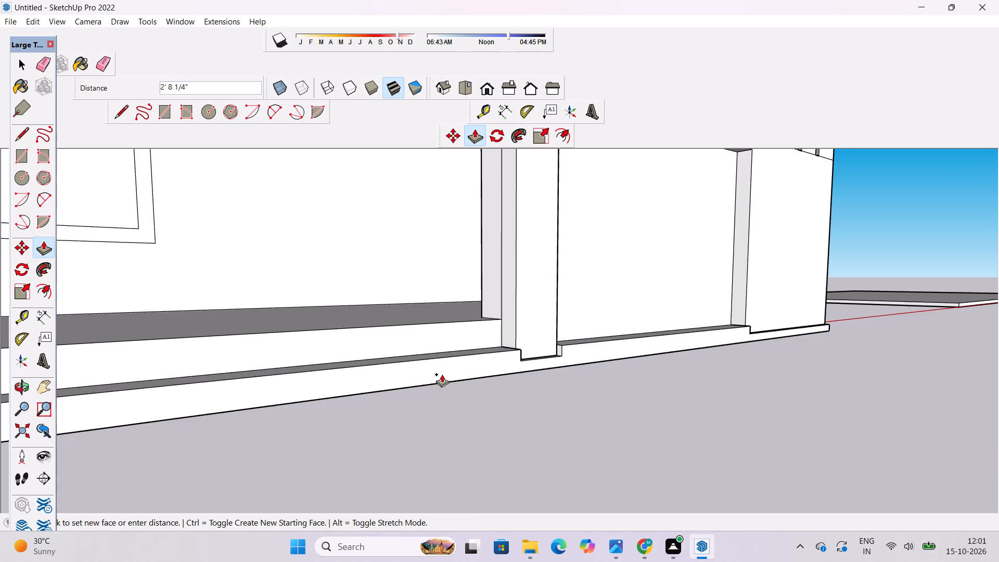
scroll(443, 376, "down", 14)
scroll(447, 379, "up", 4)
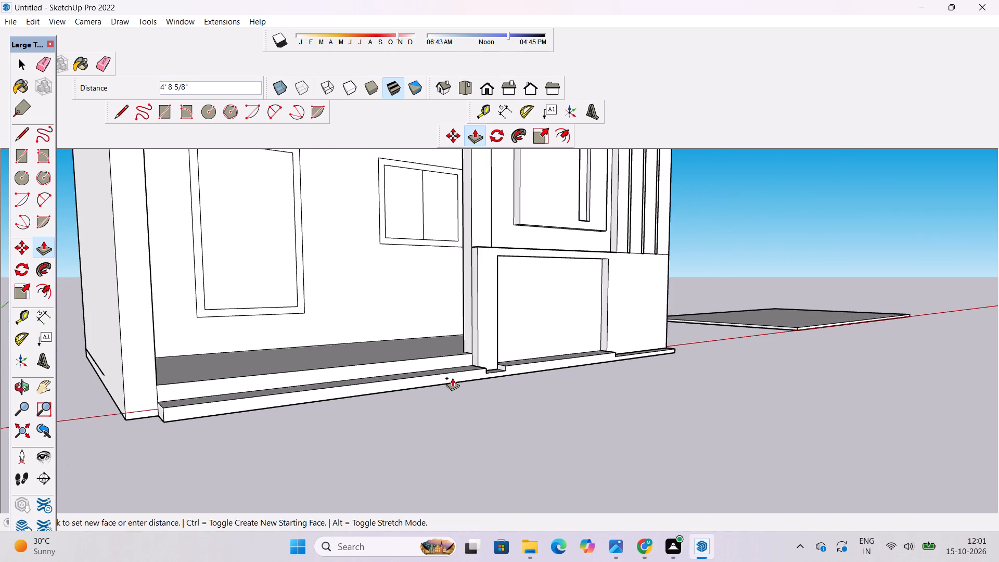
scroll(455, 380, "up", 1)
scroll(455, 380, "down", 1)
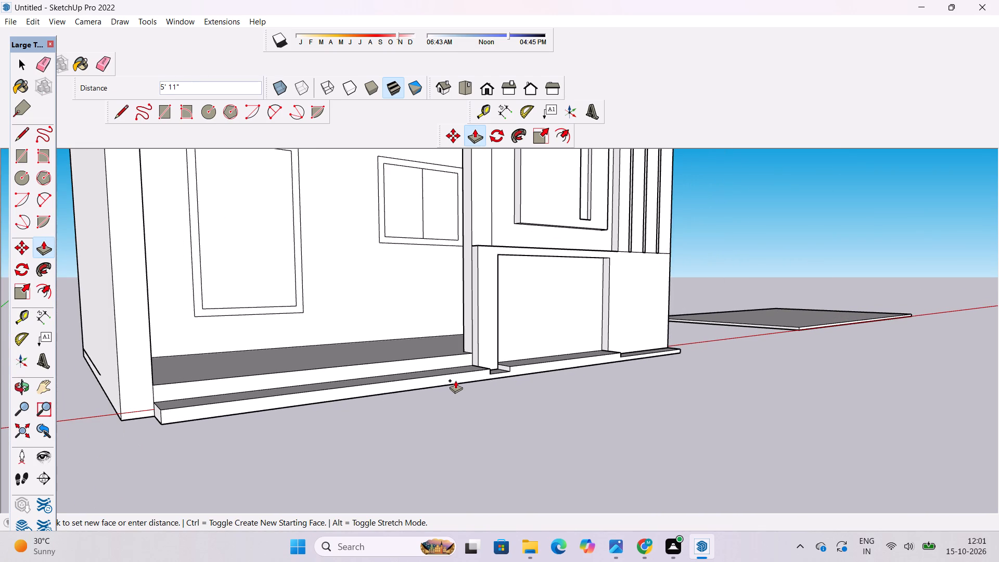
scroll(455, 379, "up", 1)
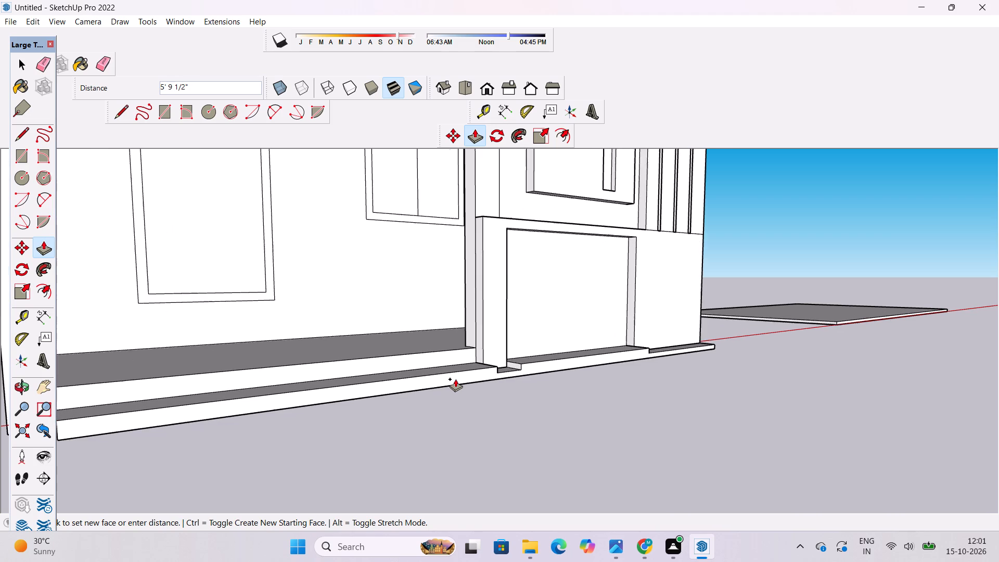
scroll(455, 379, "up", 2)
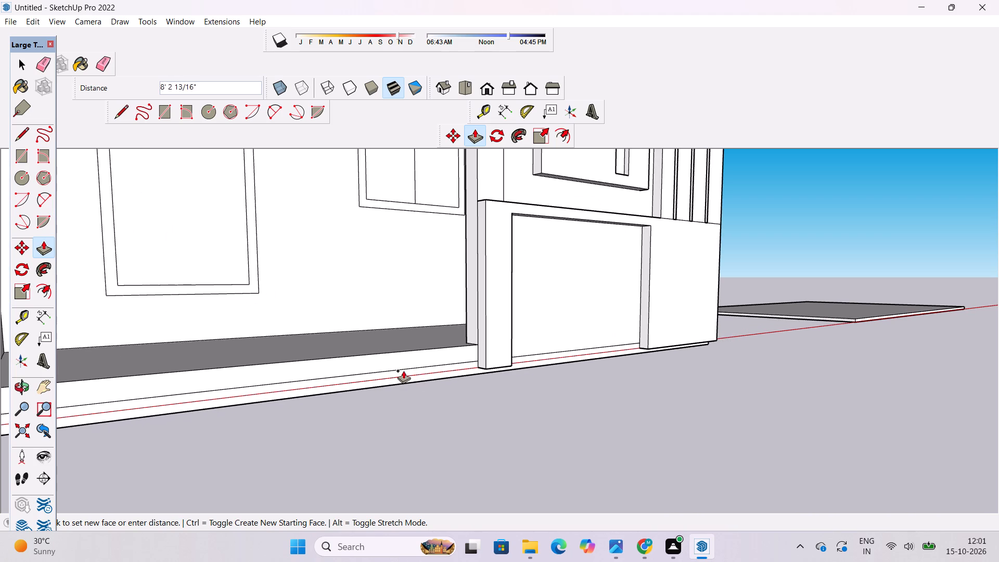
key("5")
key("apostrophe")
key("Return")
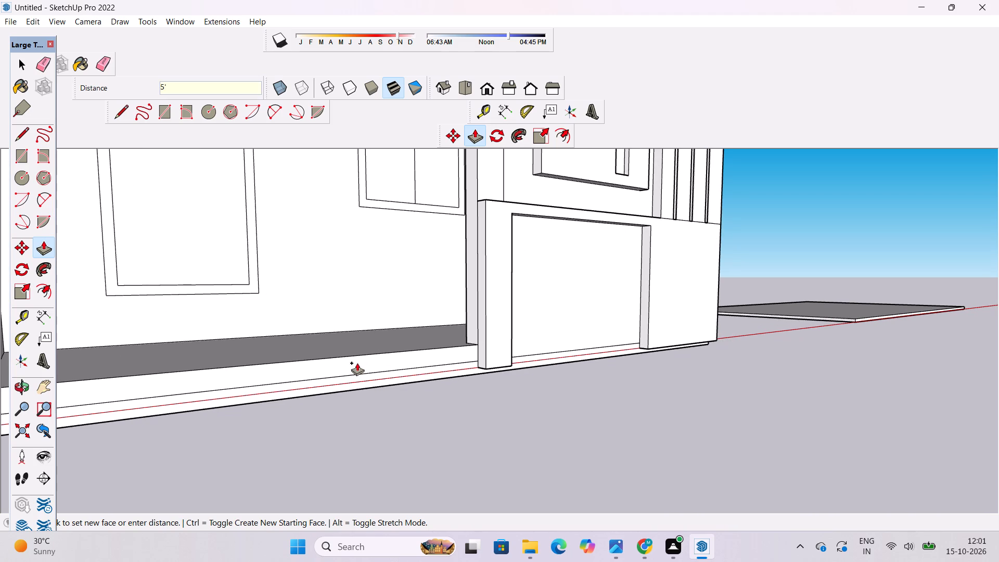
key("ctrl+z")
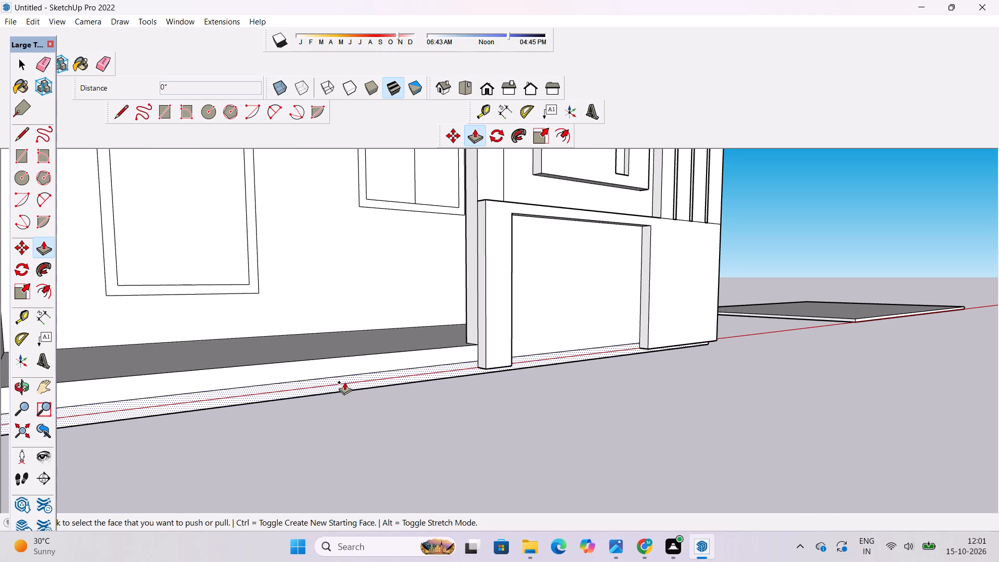
Pull the base strip along the ground-floor front outward by 5' to form a projecting step.
left_click(347, 382)
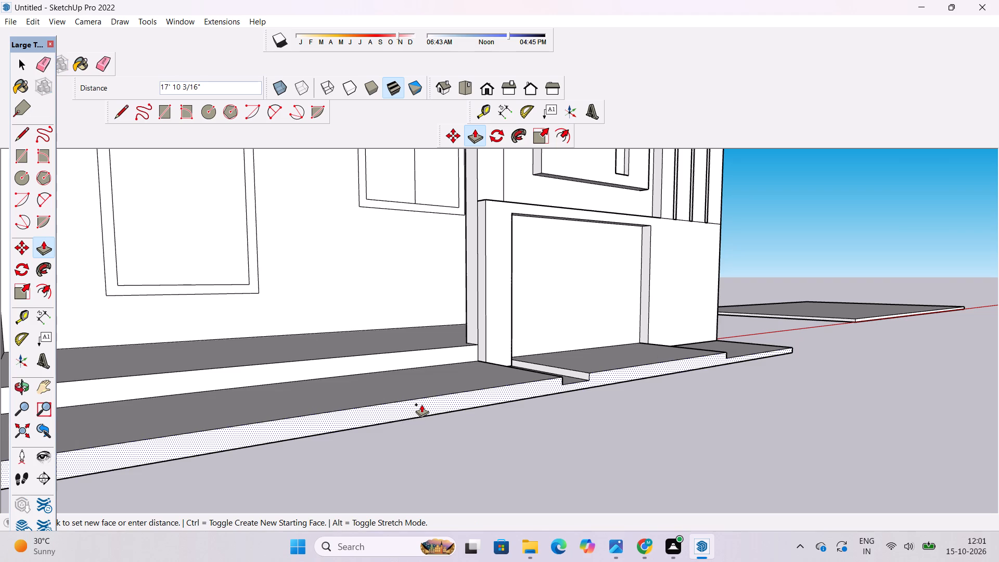
type("5'")
key("Return")
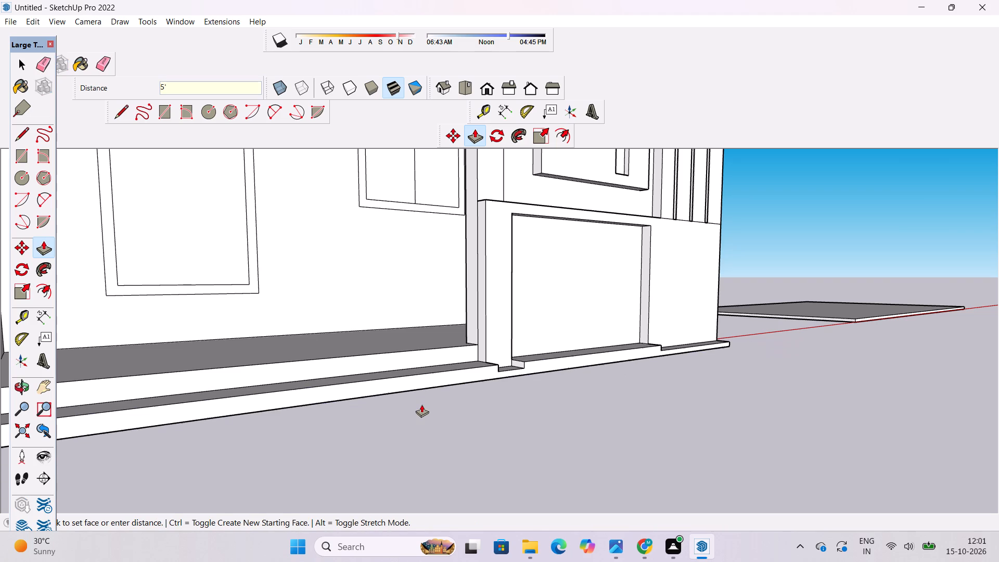
Erase the horizontal edge along the foot of the side wall beside the open bay.
key("o")
scroll(442, 359, "down", 4)
left_click_drag(479, 417, 579, 233)
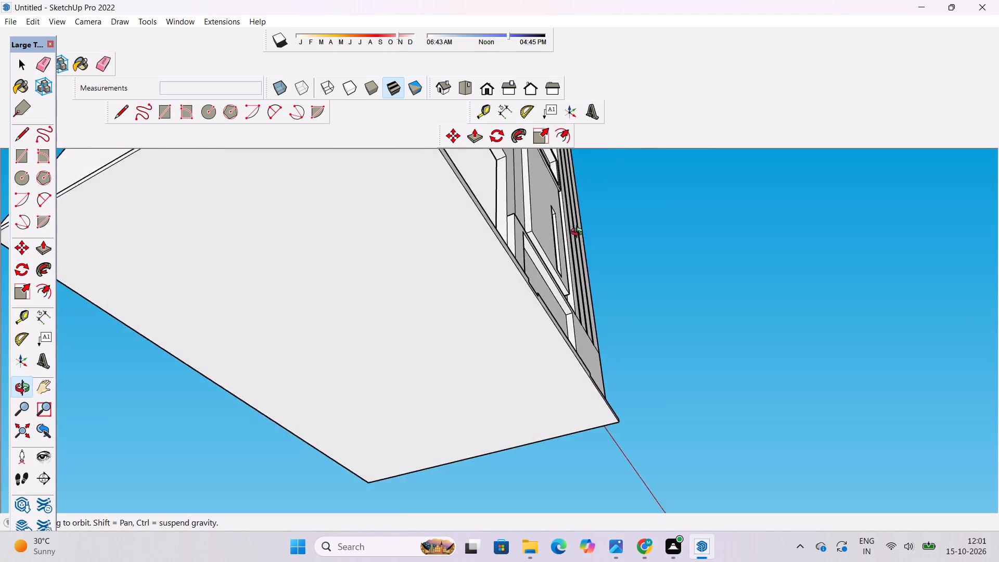
left_click_drag(579, 233, 439, 504)
scroll(127, 466, "up", 3)
left_click_drag(129, 466, 172, 442, "shift")
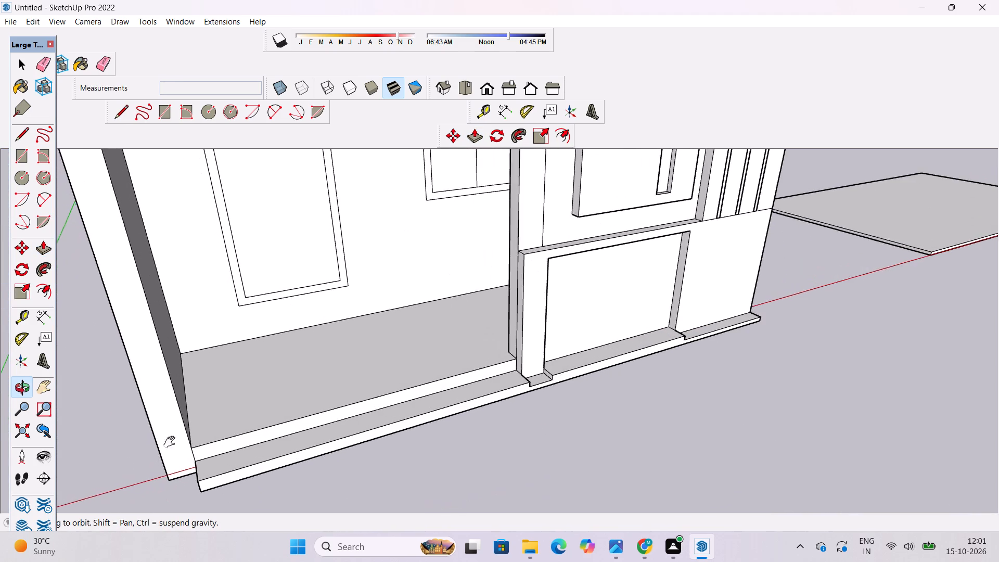
left_click_drag(172, 442, 196, 420, "shift")
left_click_drag(197, 419, 330, 364)
left_click_drag(360, 429, 362, 379, "shift")
scroll(418, 370, "up", 4, "shift")
left_click_drag(405, 373, 465, 443, "shift")
scroll(389, 407, "down", 5, "shift")
left_click_drag(247, 416, 388, 449, "shift")
scroll(365, 431, "down", 2)
key("e")
left_click_drag(341, 386, 347, 422)
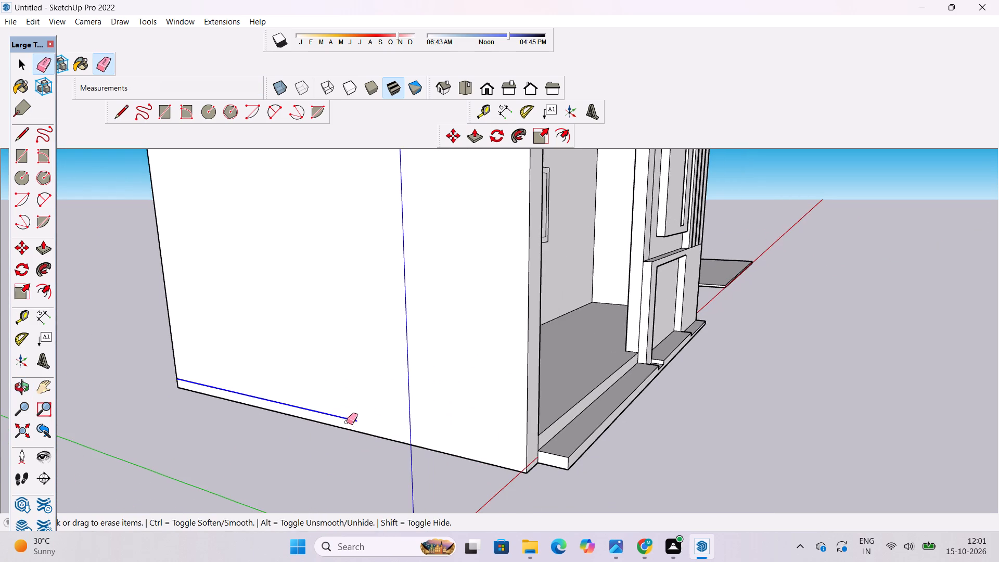
left_click_drag(347, 422, 349, 425)
Extend the projecting step's end face by 4' at the open bay so it lines up with the house's side wall.
key("o")
left_click_drag(700, 426, 379, 414)
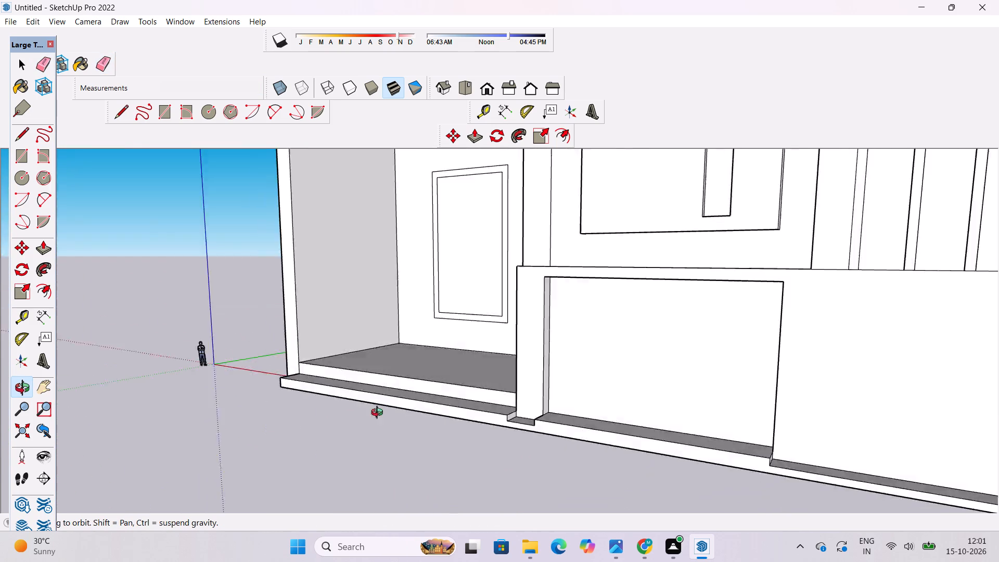
left_click_drag(379, 414, 487, 419)
scroll(445, 405, "down", 6)
left_click_drag(440, 404, 338, 418, "shift")
left_click_drag(309, 429, 484, 429)
scroll(414, 499, "up", 4)
left_click_drag(352, 493, 392, 413, "shift")
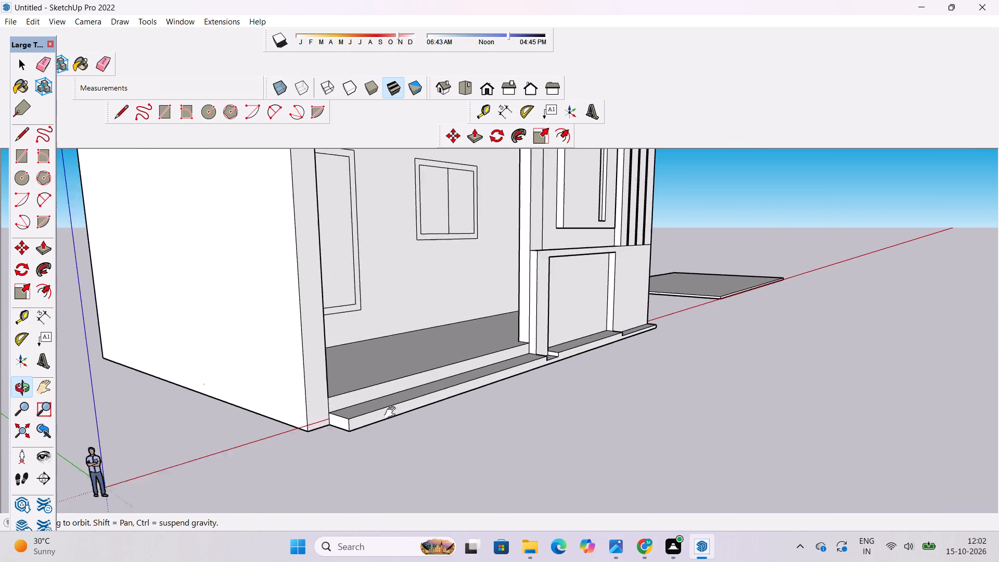
left_click_drag(392, 413, 394, 408, "shift")
scroll(309, 388, "up", 8, "shift")
left_click_drag(362, 407, 341, 377, "shift")
left_click_drag(376, 384, 434, 393)
left_click_drag(420, 377, 440, 386)
key("p")
left_click(398, 411)
left_click(304, 373)
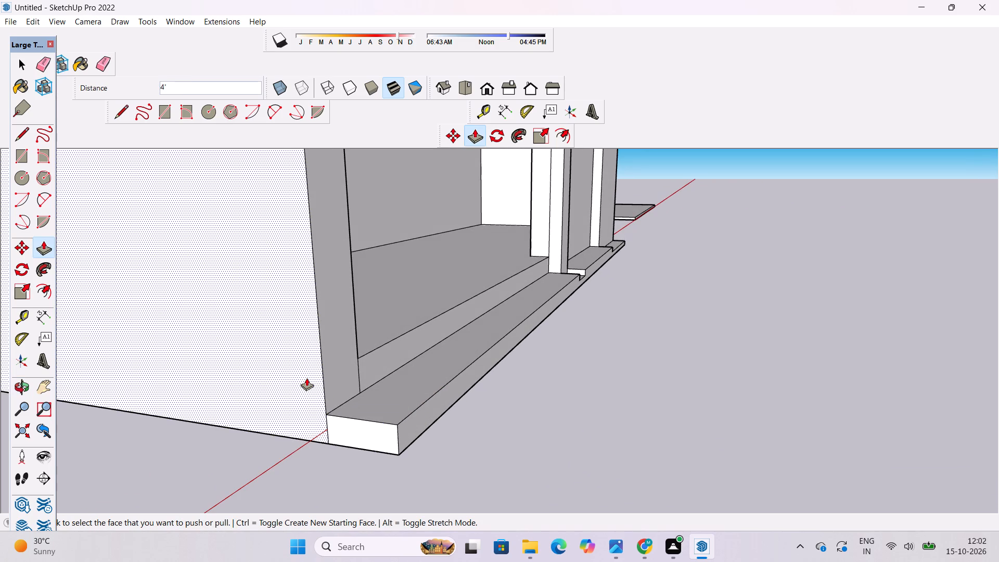
Fill the notch in the step before the narrow pier by extending its side face 5' across to the opposite face.
key("o")
scroll(409, 363, "down", 2)
left_click_drag(416, 368, 416, 435, "shift")
left_click_drag(611, 375, 474, 339)
scroll(501, 325, "up", 4)
left_click_drag(536, 324, 413, 458, "shift")
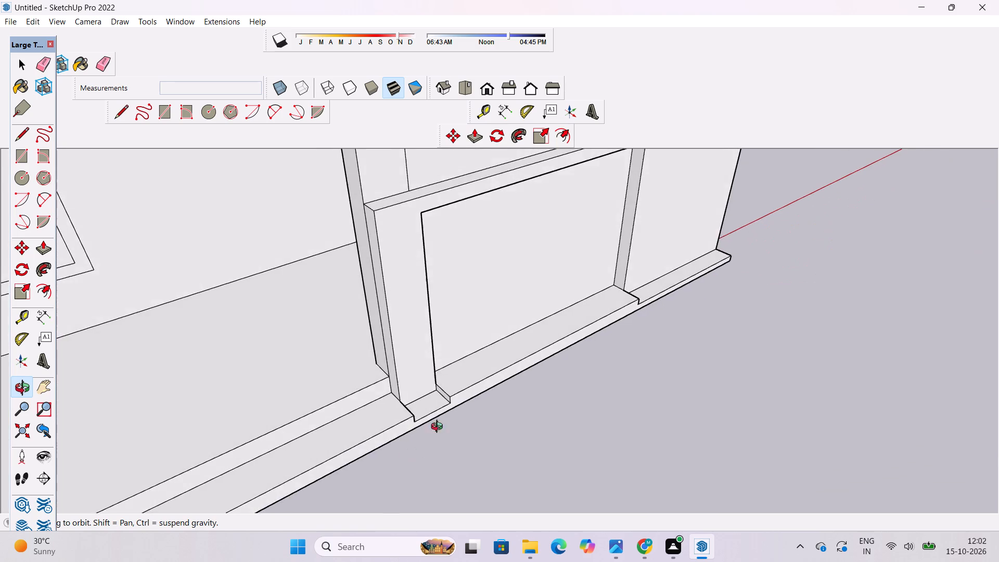
scroll(459, 369, "up", 4)
scroll(430, 426, "up", 3, "shift")
left_click_drag(425, 430, 471, 392)
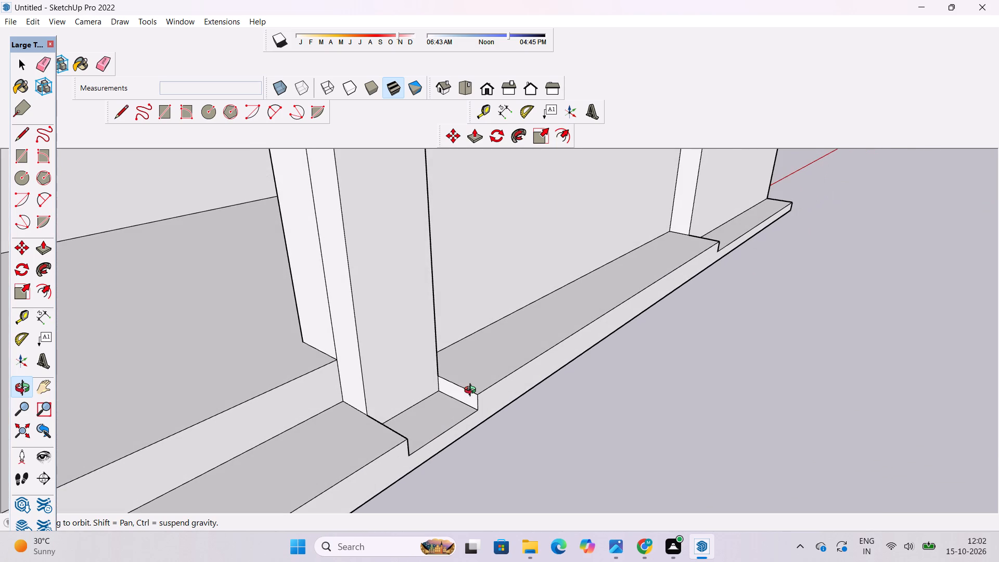
left_click_drag(462, 399, 461, 386, "shift")
left_click_drag(468, 419, 491, 431)
scroll(488, 431, "up", 3)
left_click_drag(476, 418, 497, 418, "shift")
left_click_drag(506, 418, 525, 417)
key("p")
left_click(504, 371)
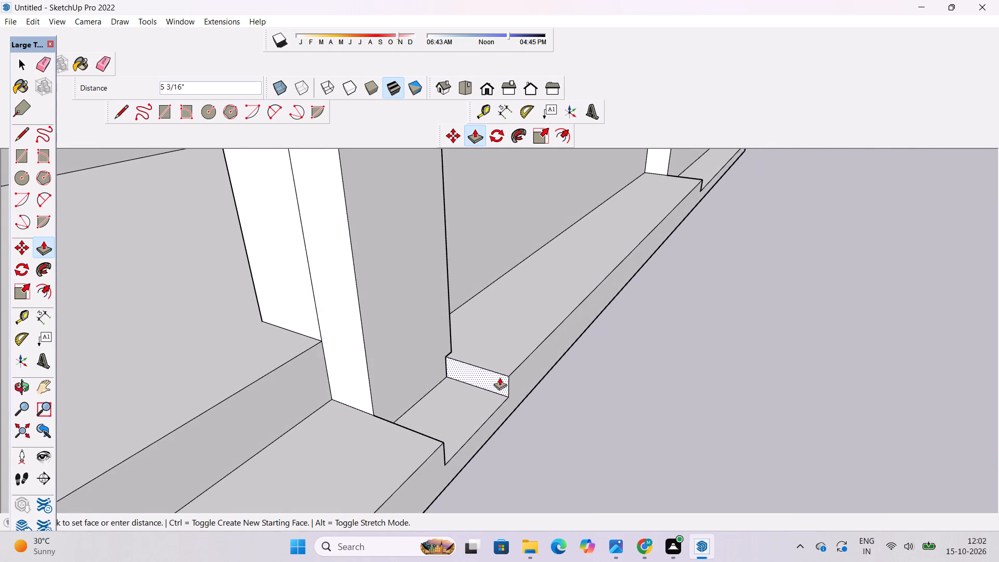
left_click(439, 443)
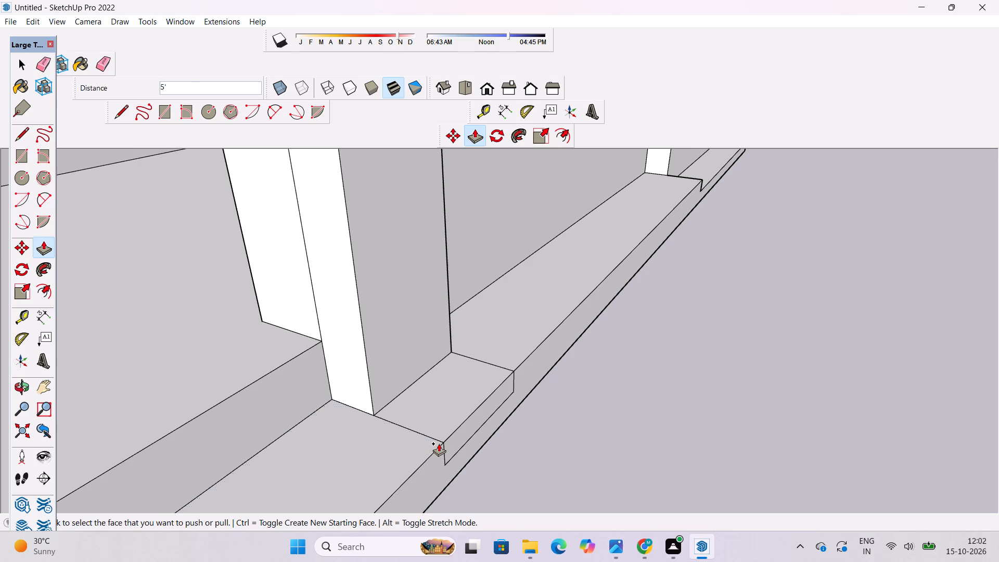
Extend the raised step's end face along the solid wall beside the recessed opening to the far end of the base.
key("o")
scroll(439, 436, "down", 4)
left_click_drag(564, 430, 275, 428, "shift")
left_click_drag(780, 330, 633, 367, "shift")
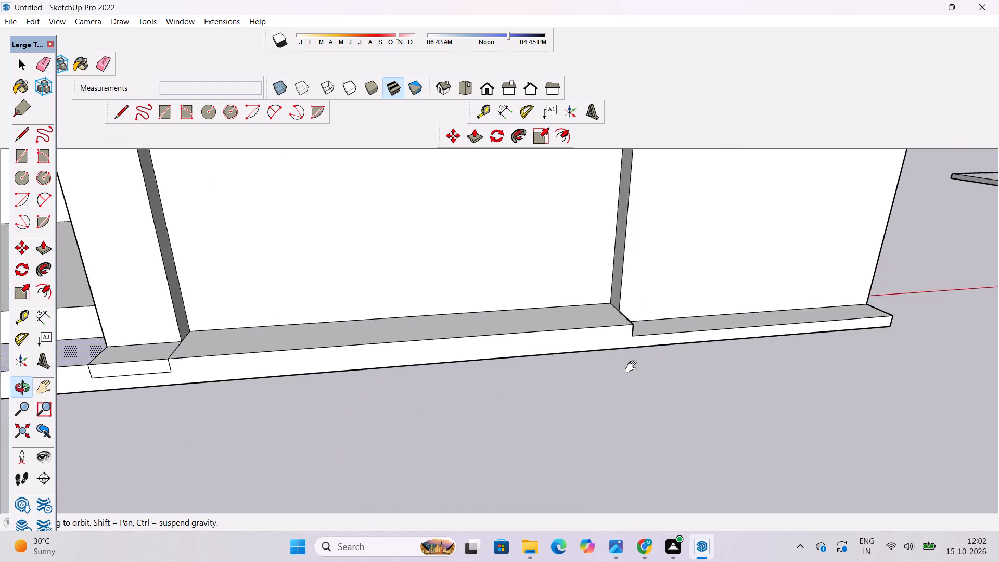
left_click_drag(633, 367, 442, 394, "shift")
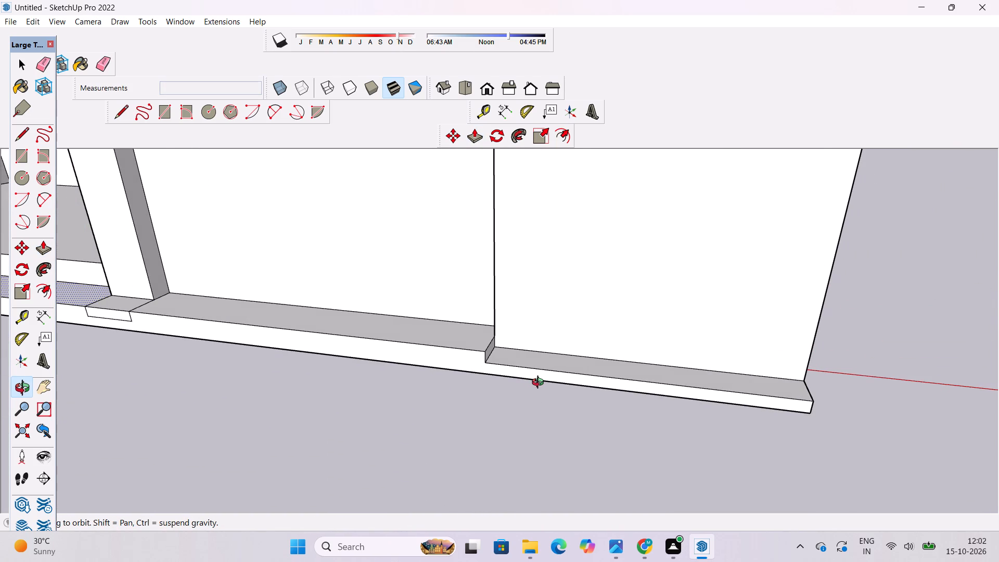
scroll(553, 381, "up", 3)
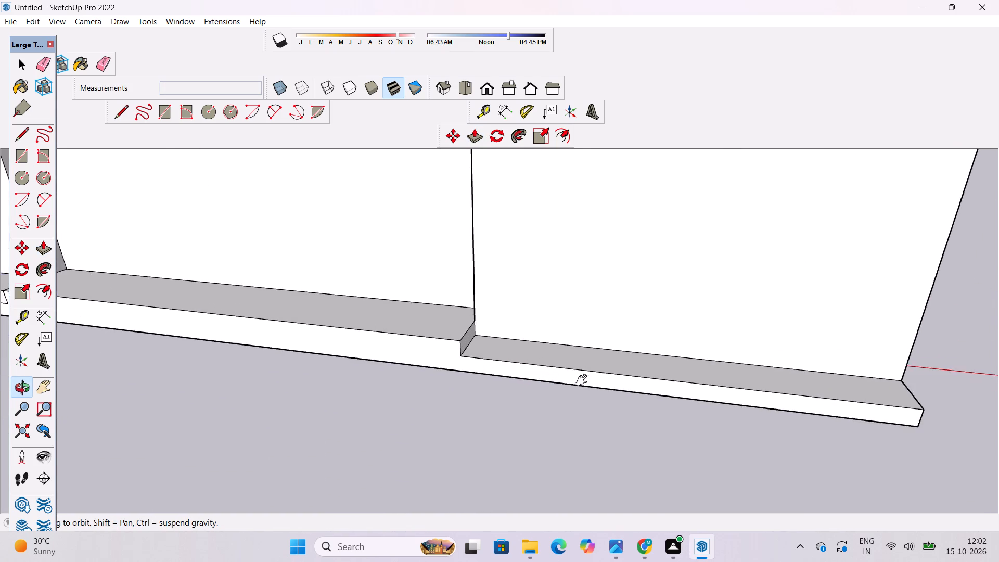
left_click_drag(601, 374, 686, 297, "shift")
scroll(691, 291, "down", 7)
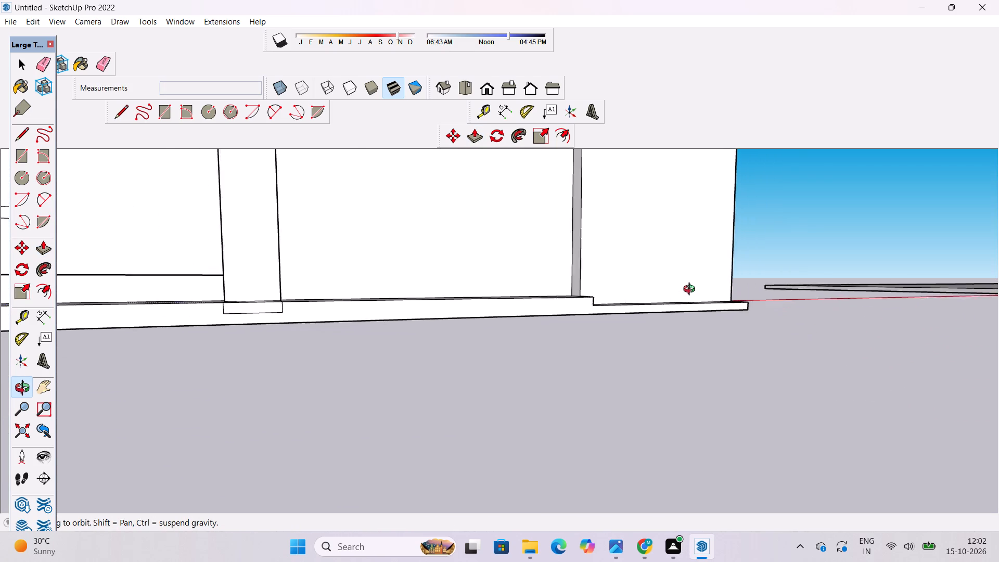
scroll(691, 290, "down", 2)
left_click_drag(688, 299, 457, 389)
scroll(616, 362, "up", 2, "shift")
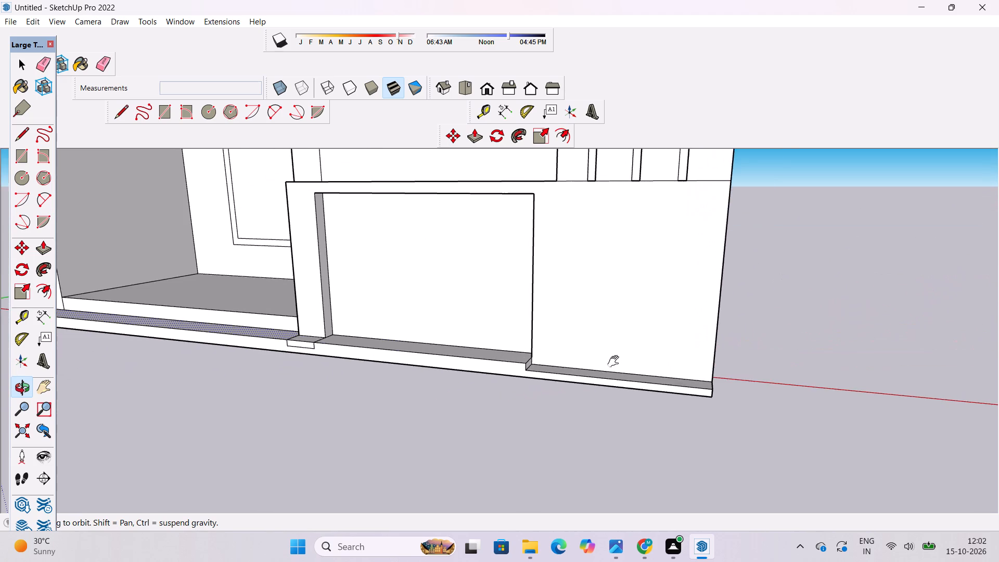
scroll(616, 362, "up", 2, "shift")
left_click_drag(608, 373, 463, 394, "shift")
scroll(404, 380, "up", 5)
left_click(405, 380, "shift")
key("p")
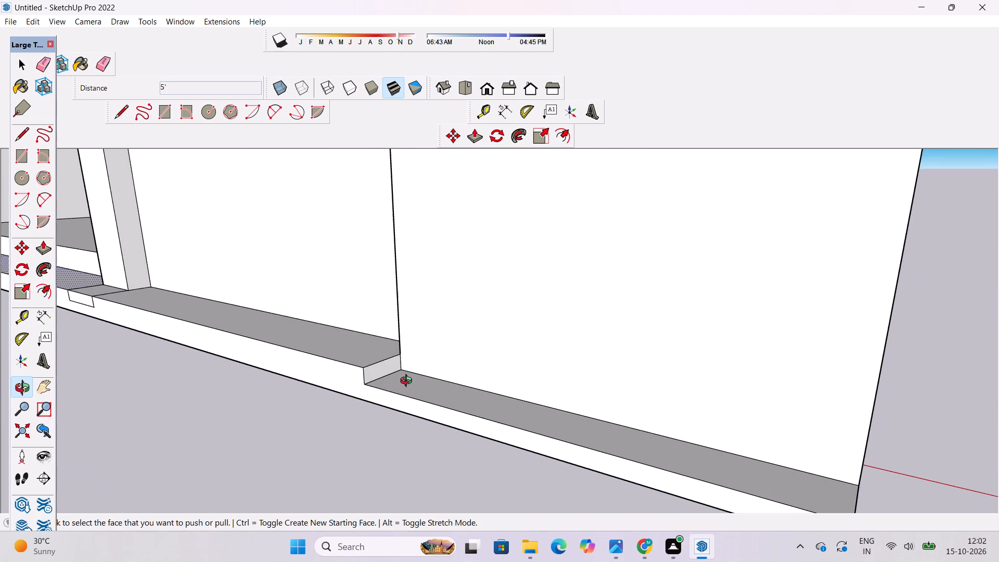
left_click(381, 373)
scroll(458, 384, "down", 8)
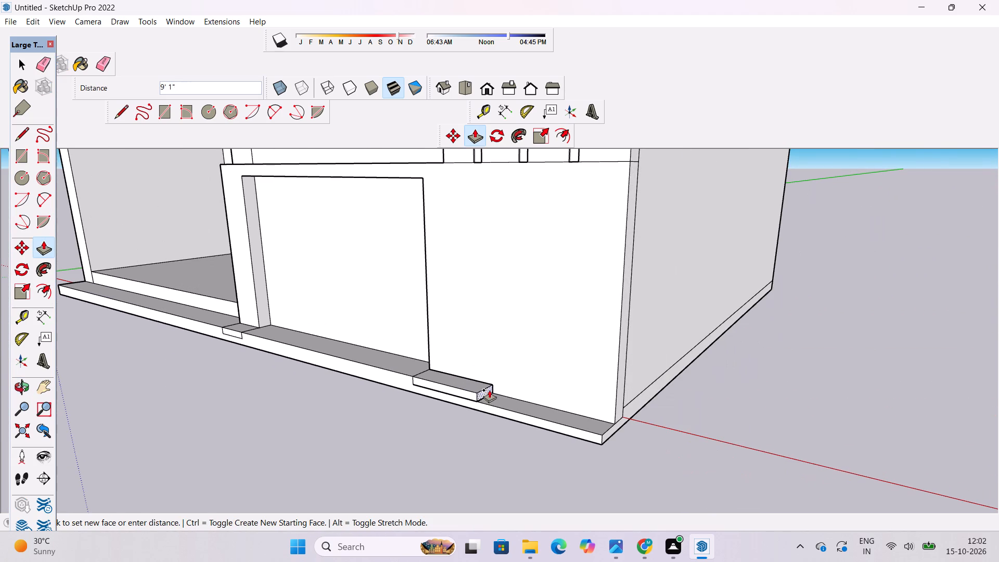
left_click(599, 436)
key("space")
Erase the leftover seam edges on the step's top and front where the new section meets the recessed opening's step.
key("o")
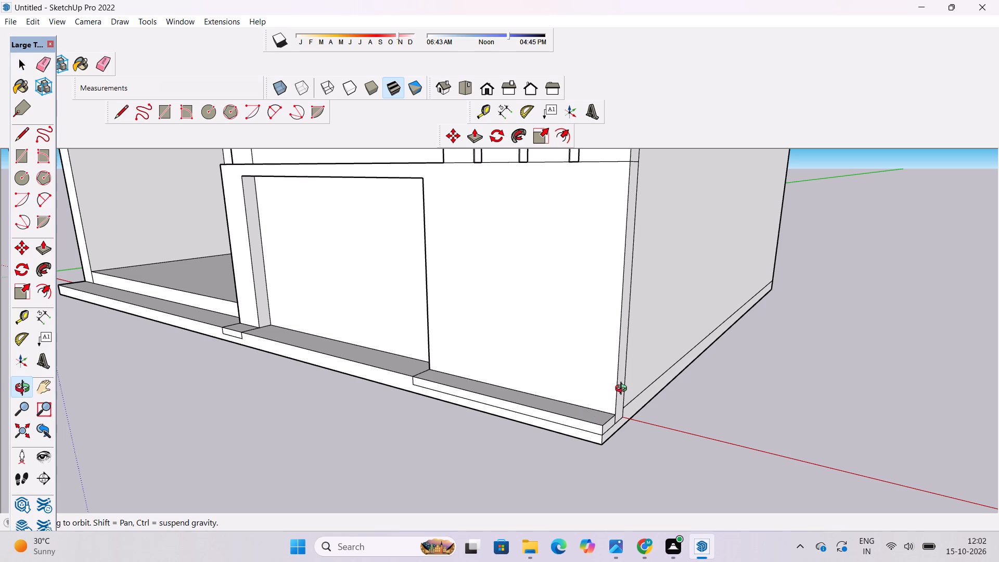
scroll(546, 421, "down", 5)
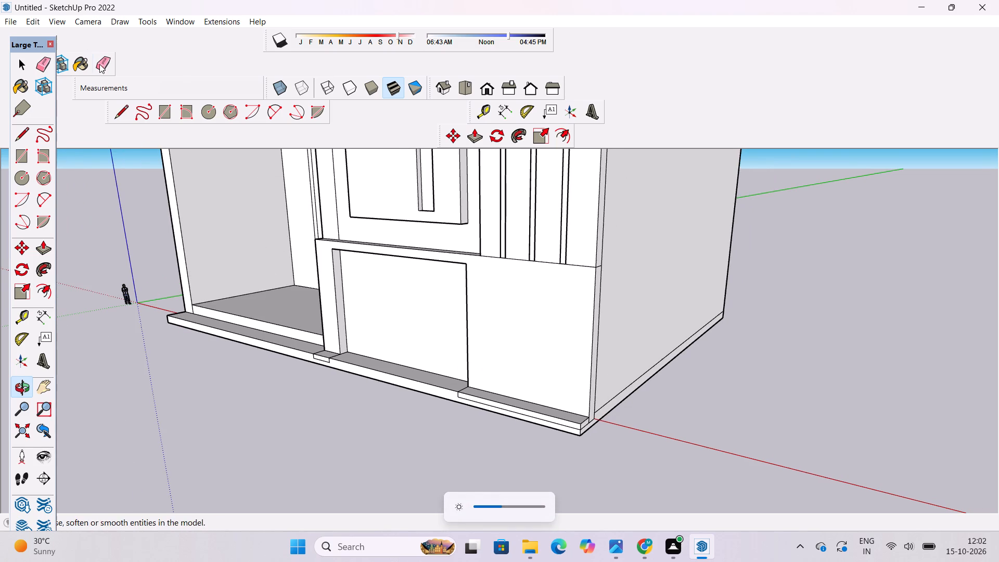
left_click(100, 65)
scroll(461, 384, "up", 17)
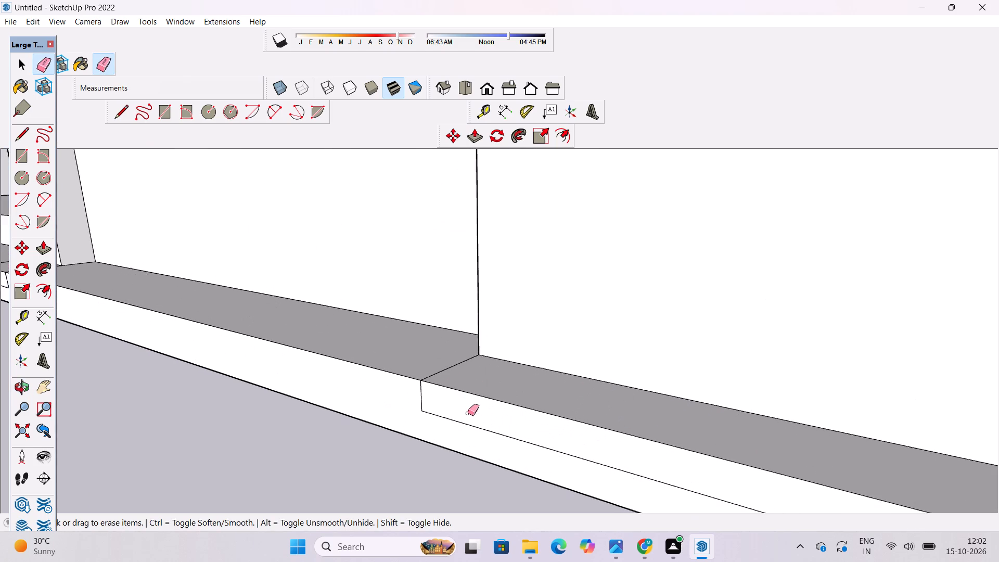
scroll(468, 413, "up", 1)
left_click_drag(412, 399, 437, 414)
left_click_drag(429, 356, 442, 368)
left_click_drag(440, 415, 445, 427)
scroll(453, 324, "down", 13)
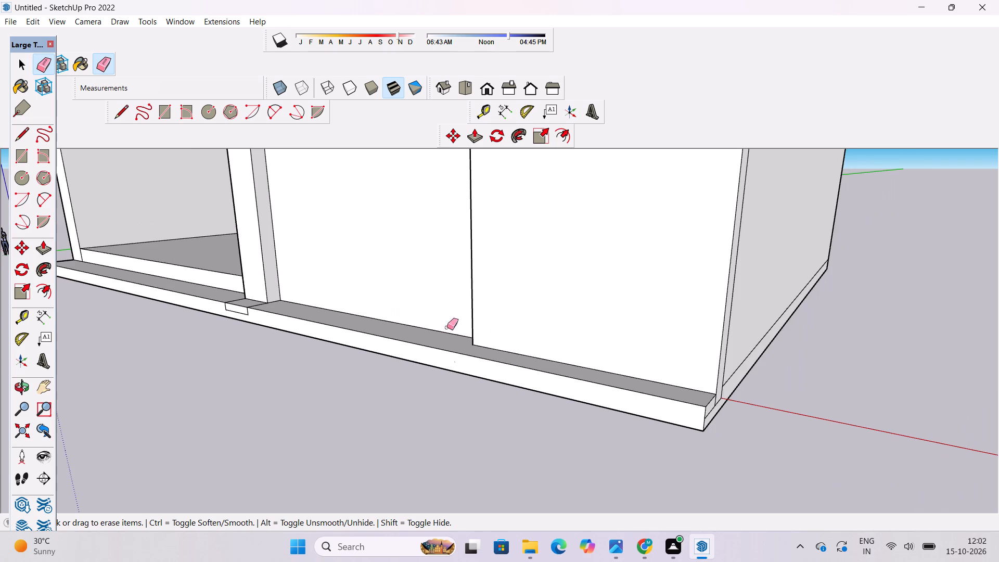
Erase the leftover vertical and horizontal seam edges on the step's end face at the far corner of the house.
scroll(726, 406, "up", 18)
left_click_drag(689, 368, 690, 368)
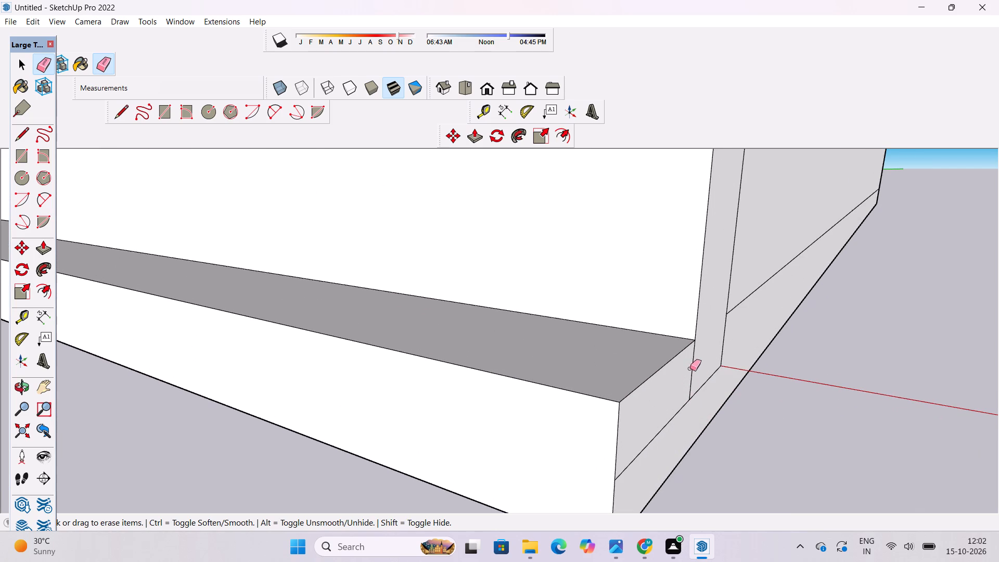
left_click_drag(690, 368, 672, 417)
Draw a 1' vertical line on the base's end face, continuing the wall's vertical edge down to the bottom edge.
key("l")
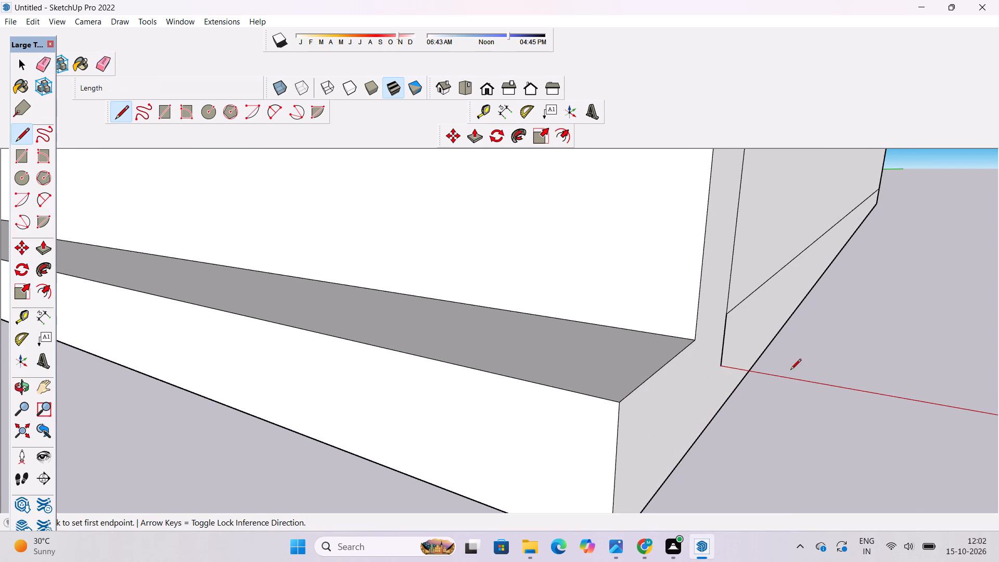
scroll(752, 380, "up", 9)
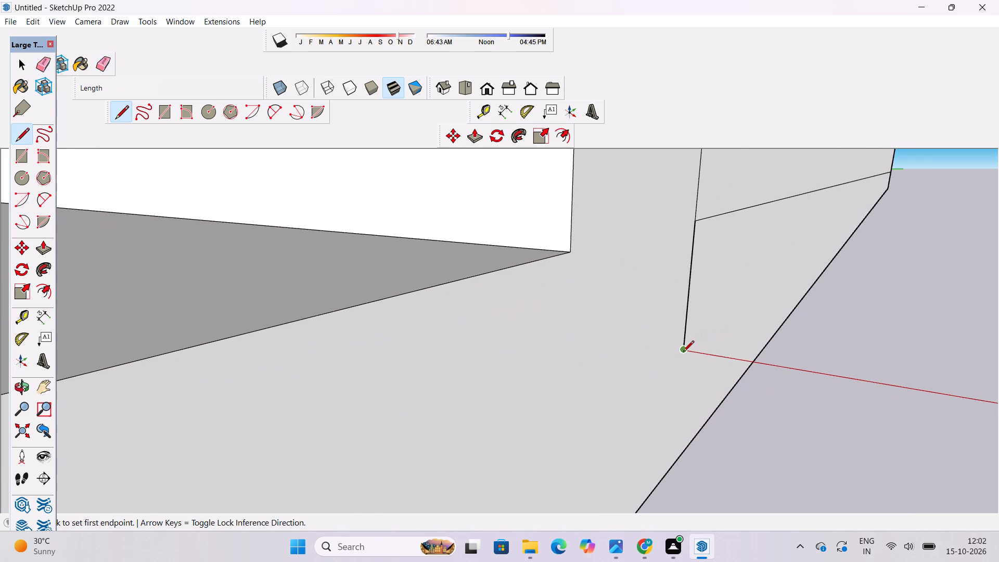
left_click(683, 352)
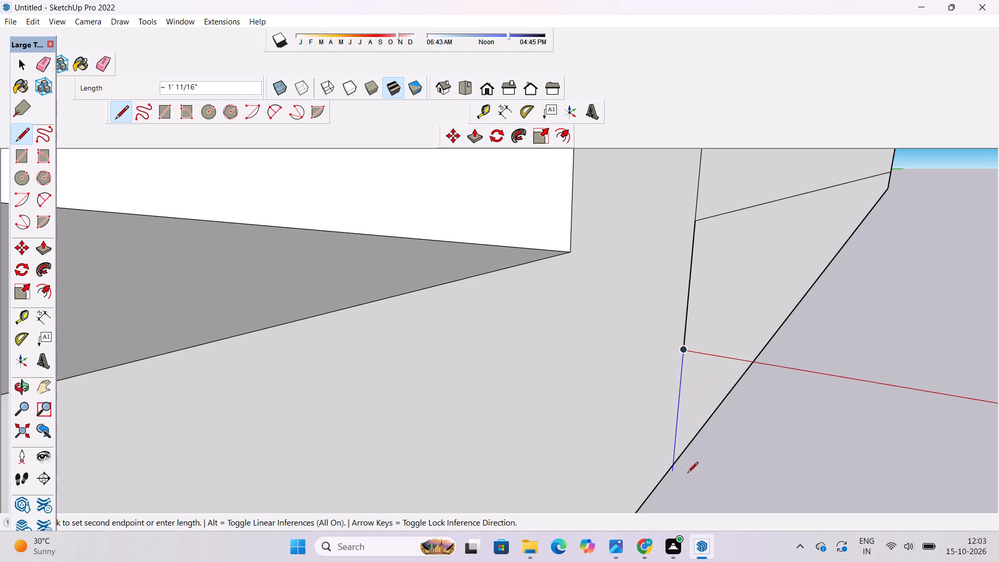
left_click(670, 469)
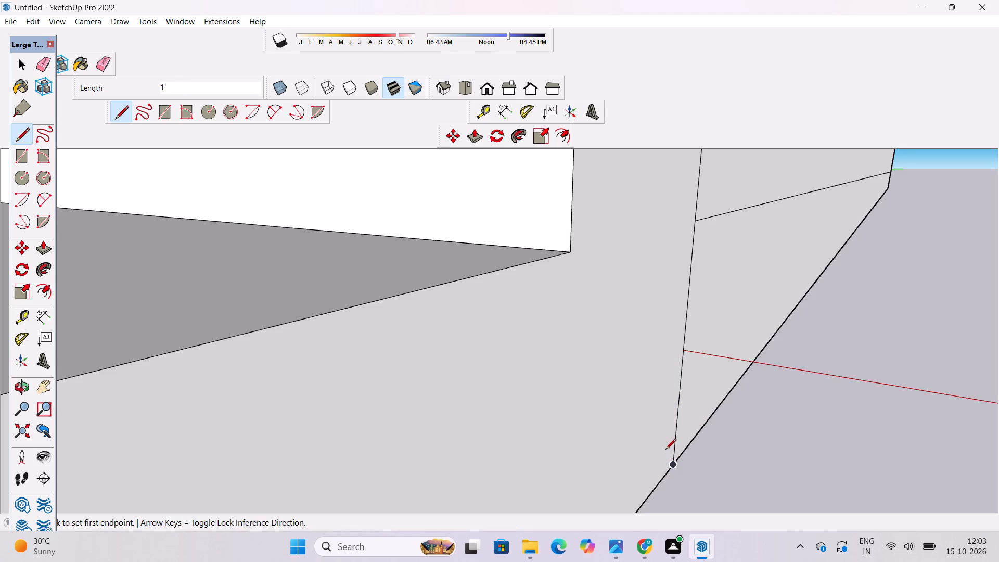
scroll(663, 444, "down", 3)
scroll(628, 416, "down", 3)
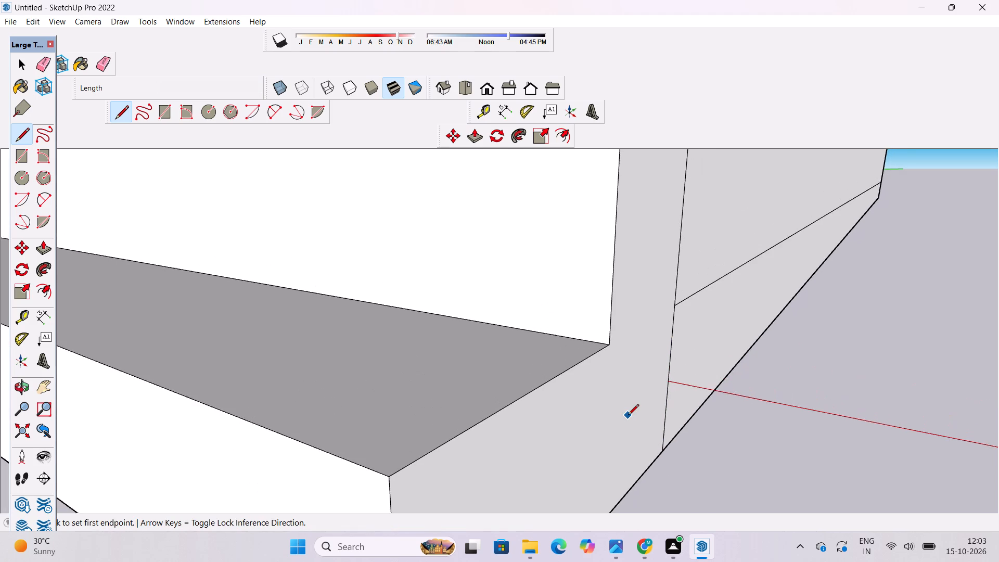
scroll(628, 416, "up", 4)
scroll(628, 416, "down", 2)
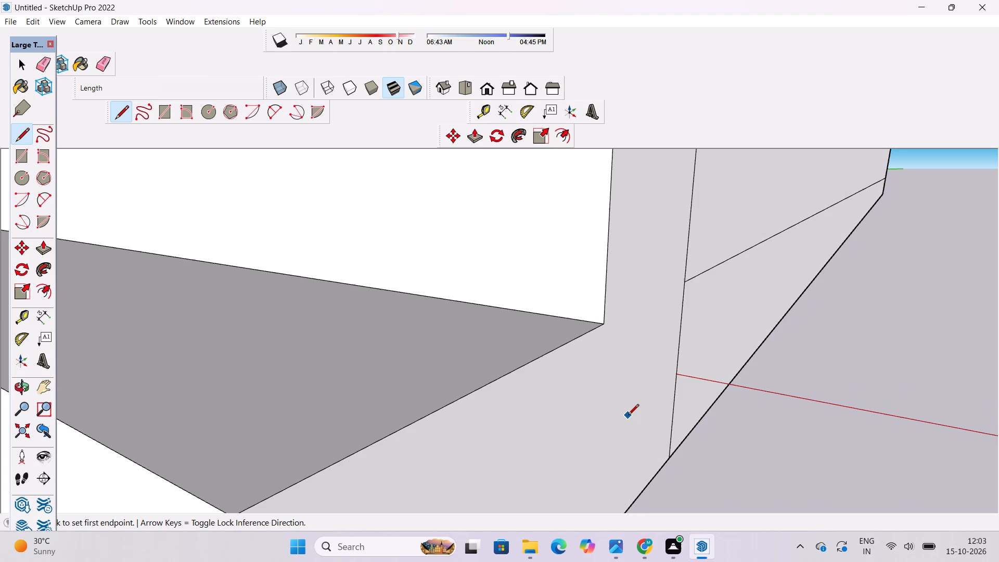
scroll(628, 416, "down", 2)
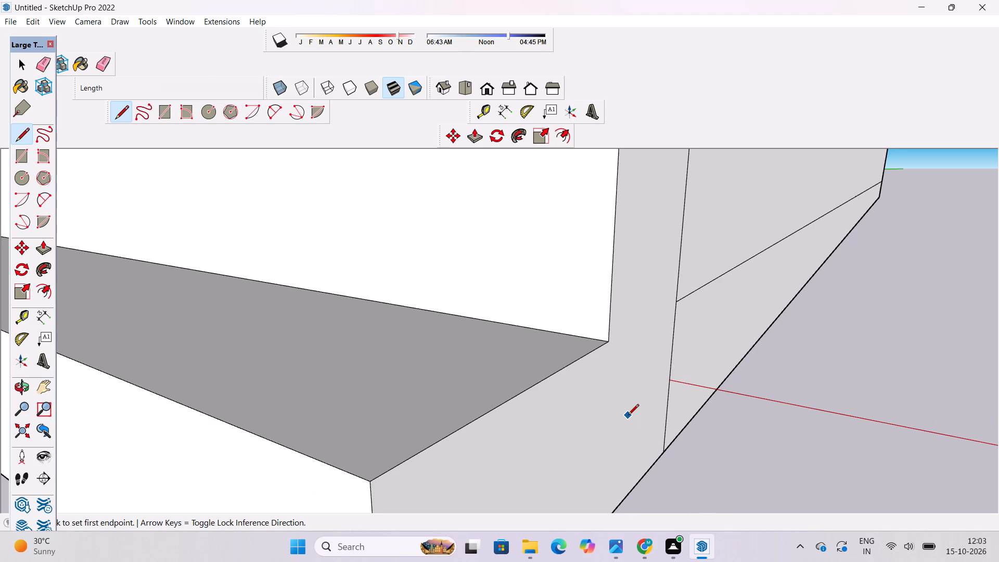
scroll(628, 416, "up", 3)
scroll(628, 416, "down", 15)
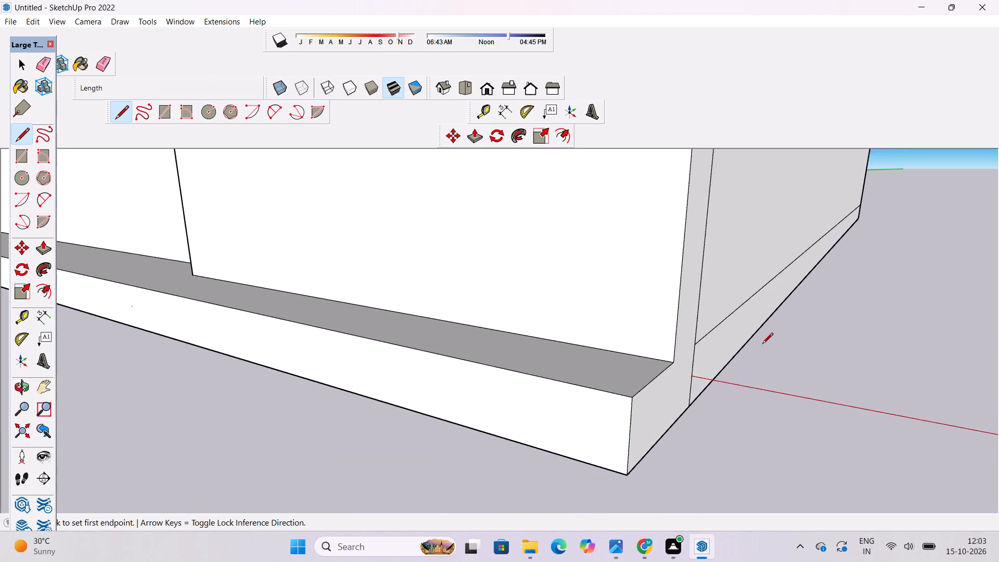
Erase the leftover seam edges on the base step's top and front below the narrow pier.
scroll(762, 344, "down", 3)
key("space")
type("o")
scroll(454, 184, "down", 8)
left_click_drag(387, 251, 481, 257, "shift")
scroll(398, 251, "down", 6)
left_click_drag(355, 251, 507, 341, "shift")
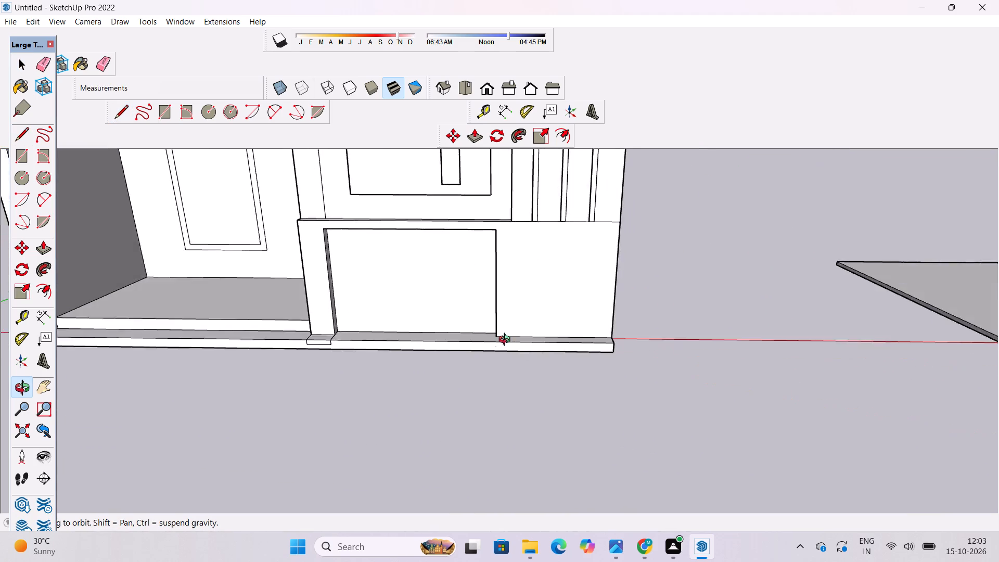
left_click_drag(507, 341, 511, 337, "shift")
scroll(342, 351, "up", 10)
left_click_drag(279, 338, 327, 341, "shift")
left_click_drag(340, 347, 398, 352)
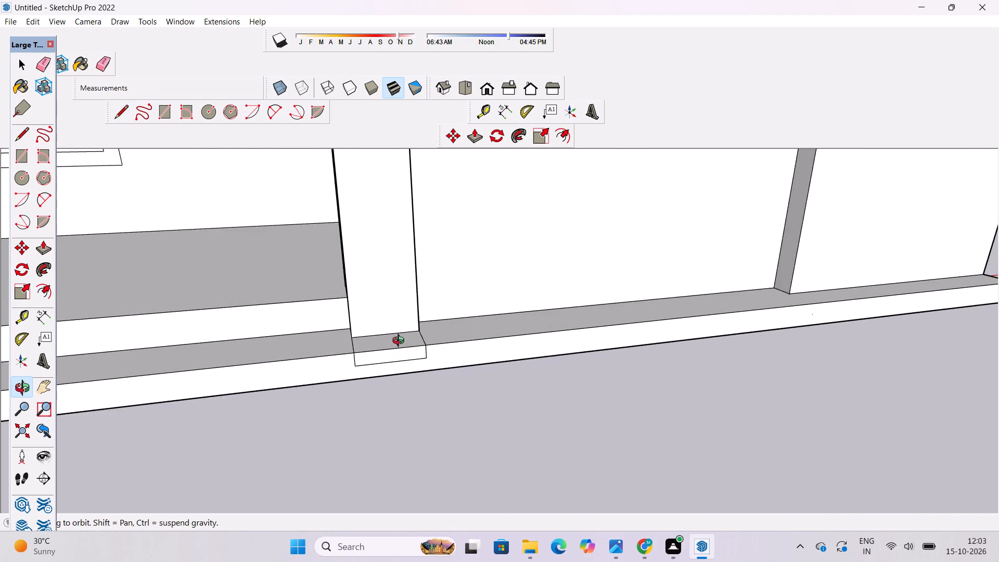
scroll(401, 342, "up", 8)
left_click_drag(356, 339, 405, 325, "shift")
key("e")
left_click_drag(381, 330, 344, 348)
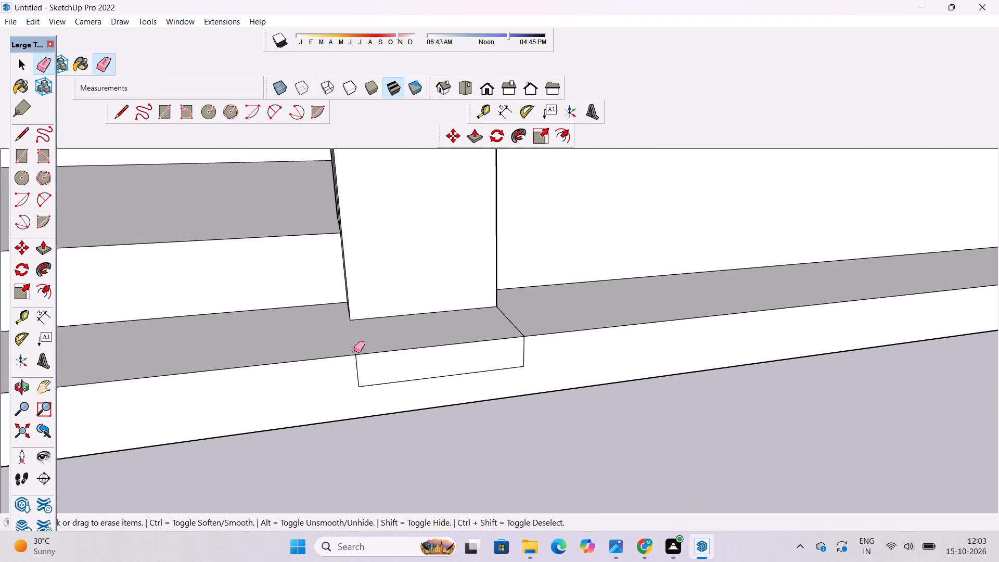
left_click_drag(390, 369, 352, 378)
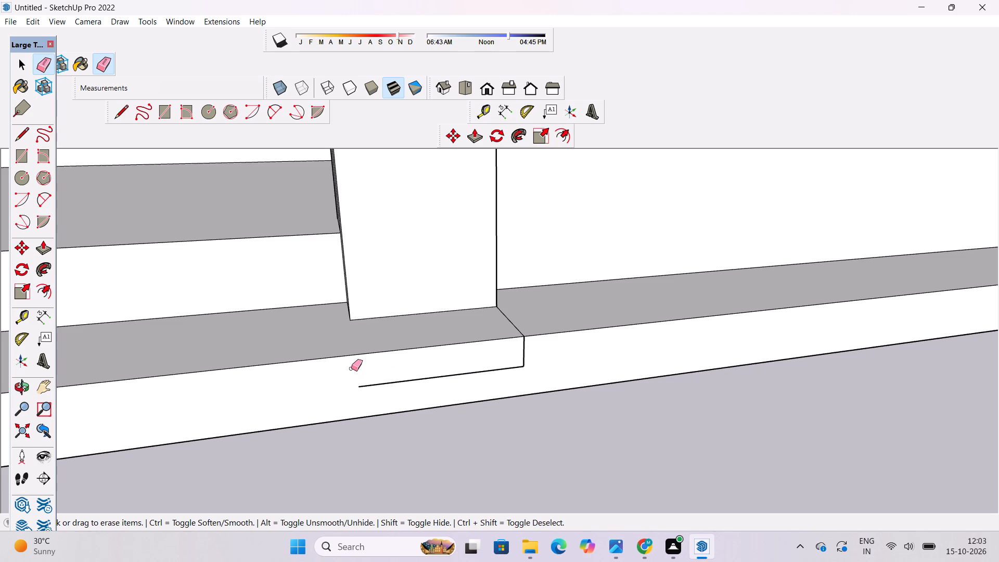
scroll(351, 368, "up", 2)
scroll(351, 368, "down", 2)
scroll(351, 368, "up", 2)
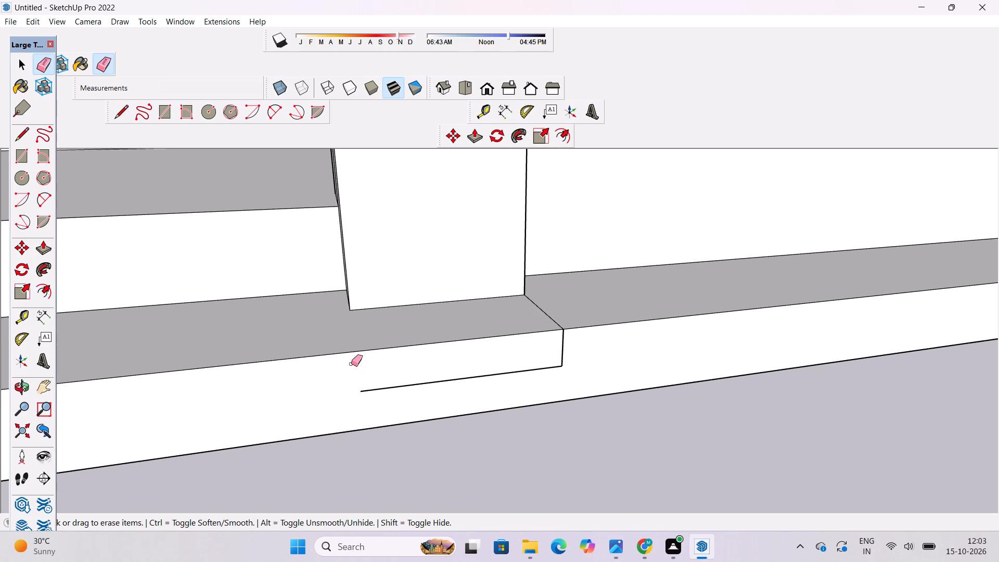
scroll(393, 348, "down", 5)
scroll(504, 339, "up", 6)
left_click_drag(503, 309, 497, 322)
left_click_drag(505, 351, 489, 381)
Examine the base step along the whole ground-floor front from several angles.
key("o")
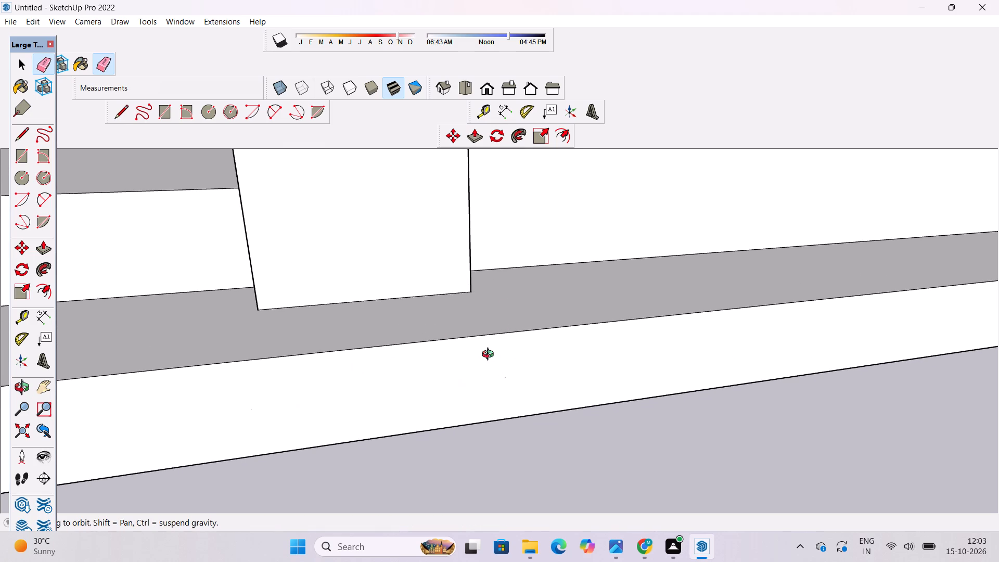
scroll(484, 298, "down", 11)
scroll(386, 262, "down", 4)
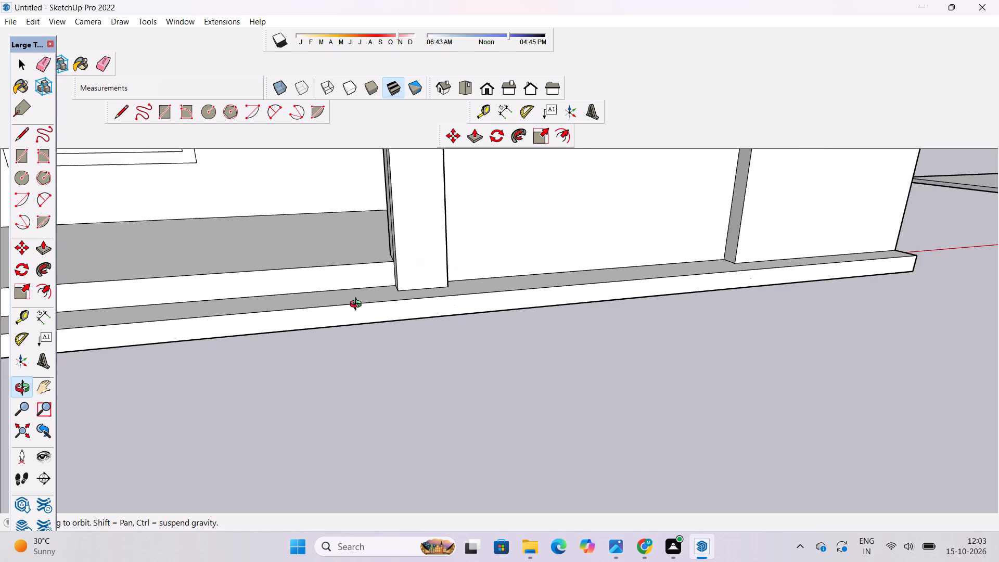
left_click_drag(358, 313, 432, 254)
scroll(432, 247, "down", 5)
left_click_drag(442, 248, 493, 408)
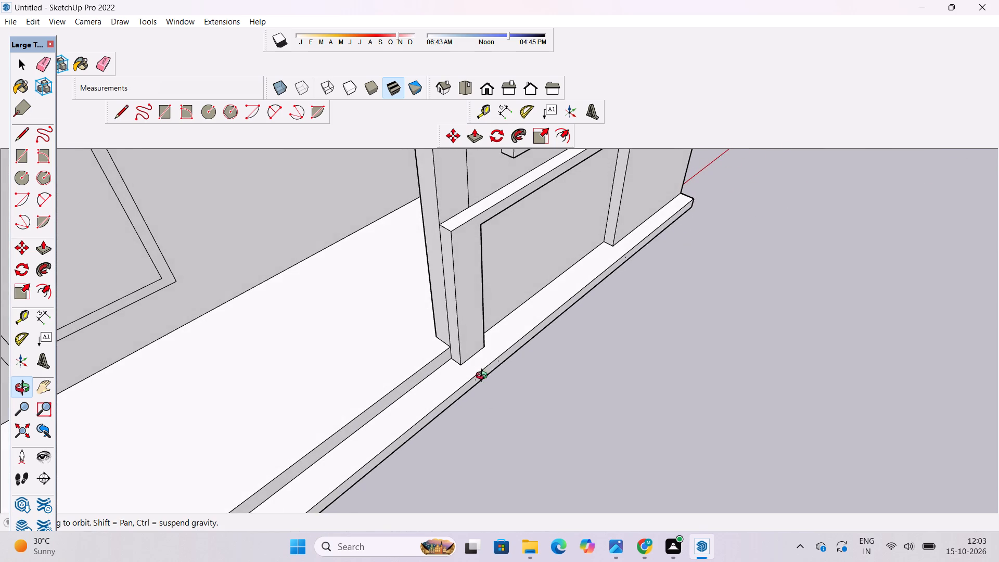
scroll(479, 371, "down", 2)
left_click_drag(433, 369, 571, 306, "shift")
left_click_drag(572, 352, 411, 339)
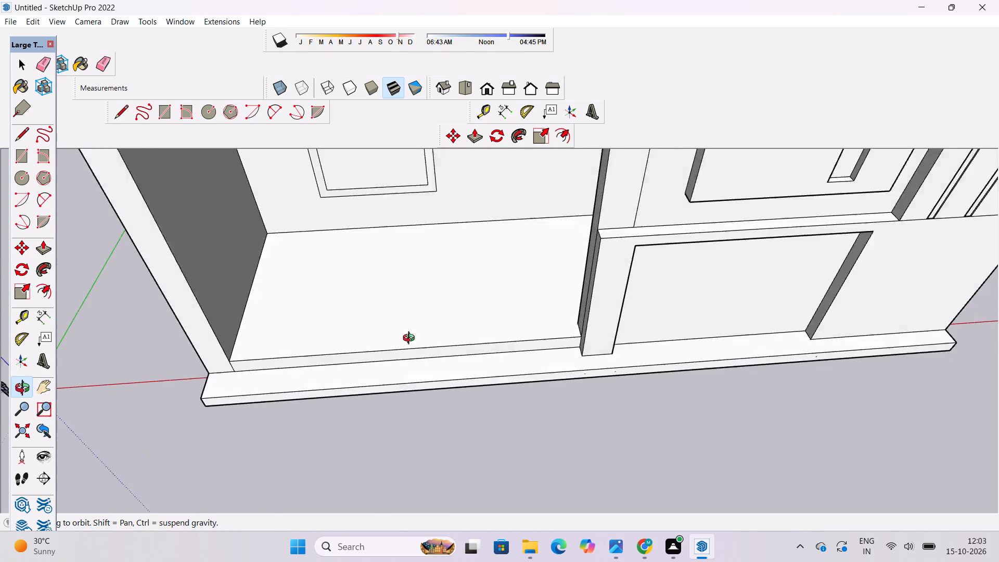
left_click_drag(411, 339, 420, 303)
scroll(226, 376, "up", 5)
left_click_drag(230, 366, 246, 403, "shift")
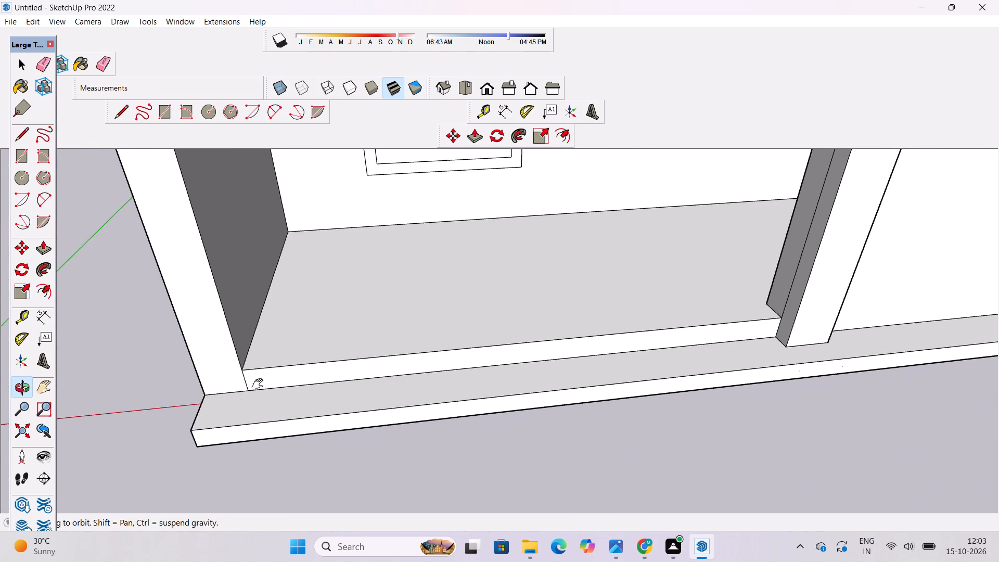
scroll(266, 369, "down", 5)
left_click_drag(288, 344, 312, 432, "shift")
left_click_drag(330, 431, 337, 334)
scroll(376, 365, "up", 3)
scroll(379, 351, "down", 4, "shift")
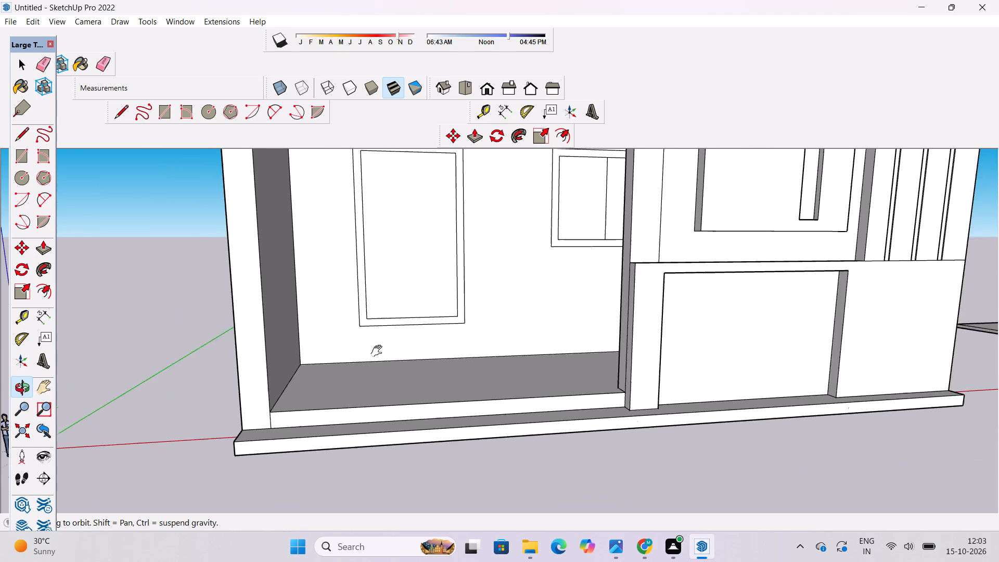
scroll(379, 351, "down", 1, "shift")
left_click_drag(384, 356, 309, 506)
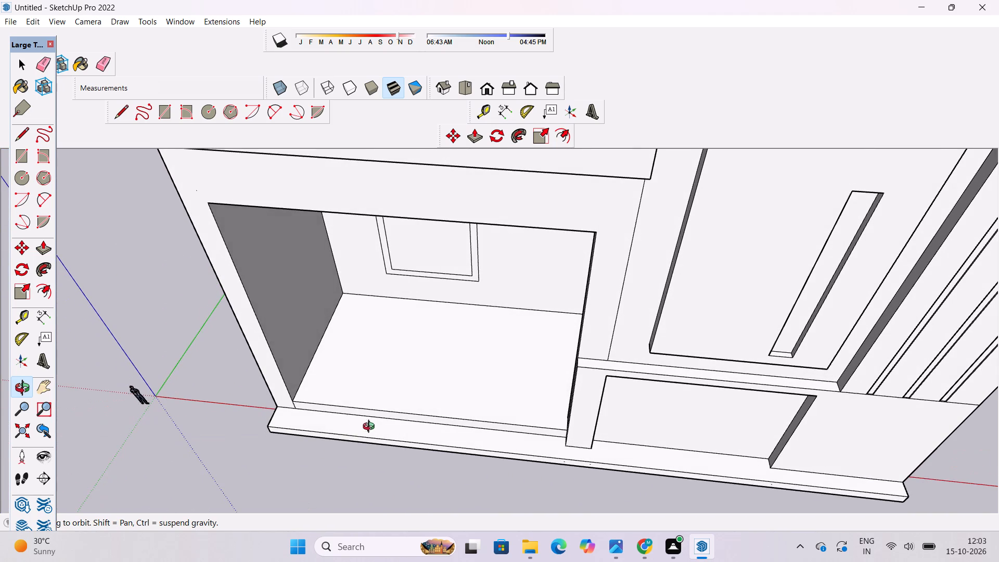
scroll(382, 424, "up", 2)
scroll(382, 399, "down", 2)
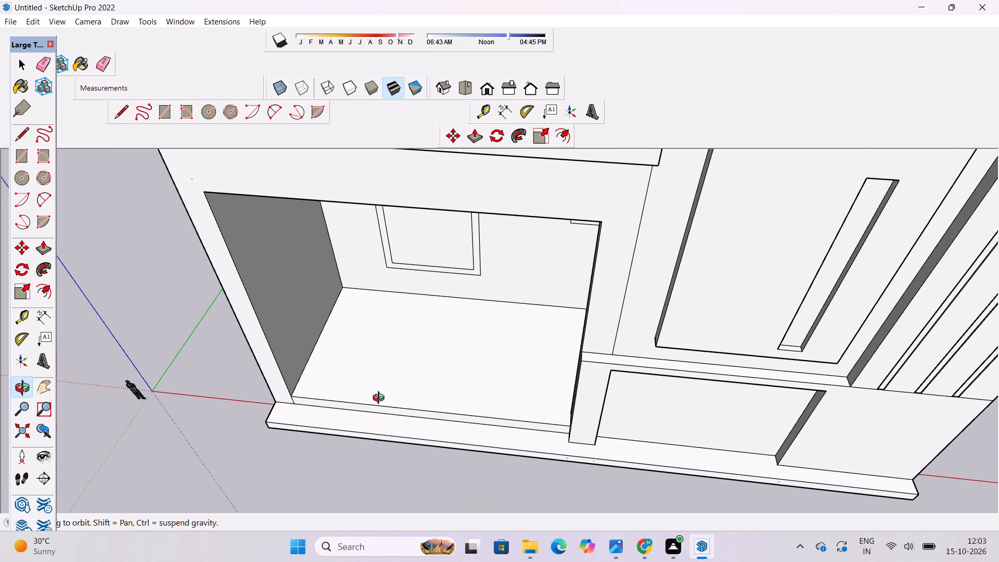
Draw a narrow upright handle rectangle about 15' 9" by 1' 8" on the door panel inside the ground-floor recess.
left_click_drag(400, 365, 438, 470, "shift")
left_click_drag(444, 437, 459, 292)
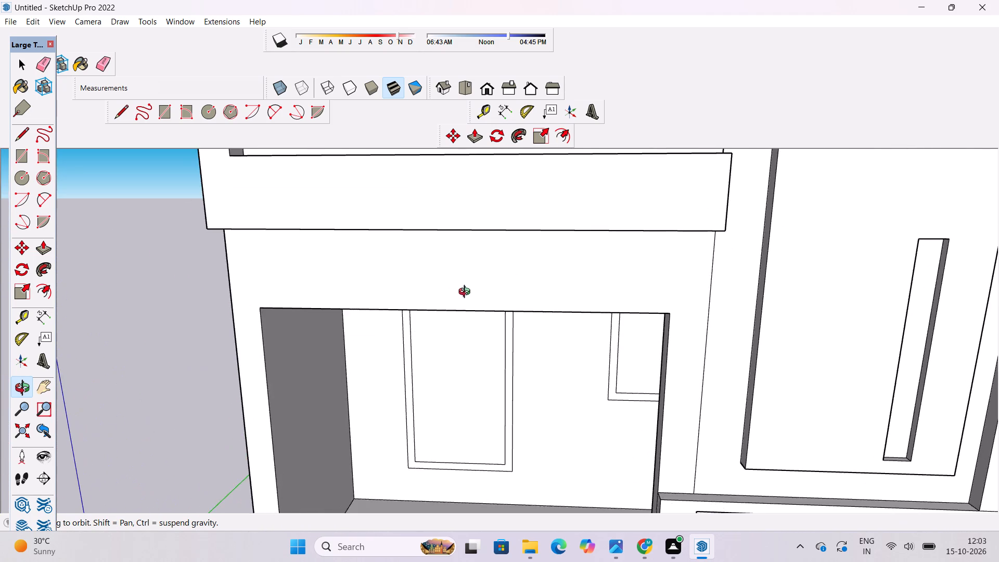
scroll(467, 292, "down", 3)
scroll(454, 354, "up", 4)
left_click_drag(457, 375, 463, 325, "shift")
left_click_drag(481, 335, 488, 325)
left_click(459, 361, "shift")
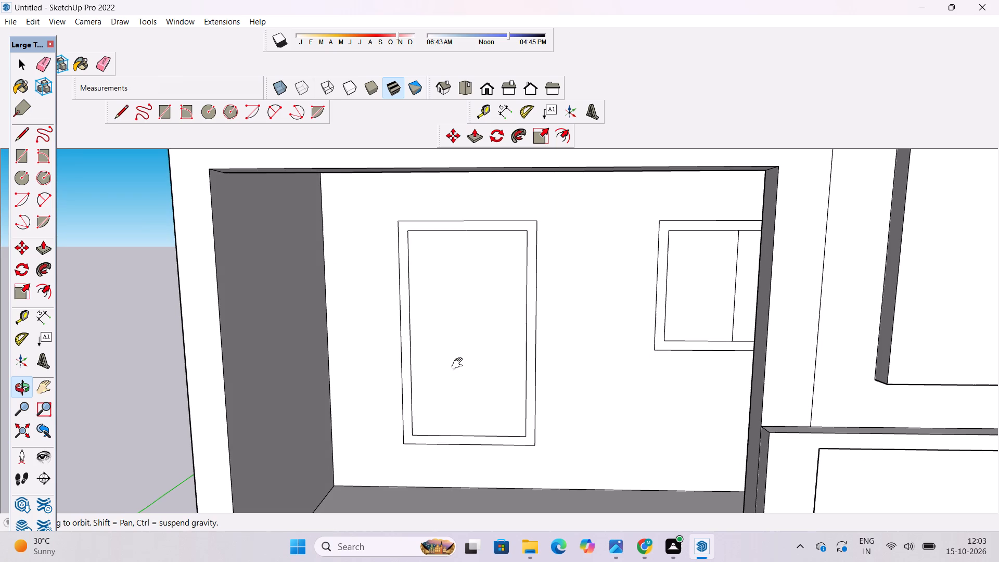
key("r")
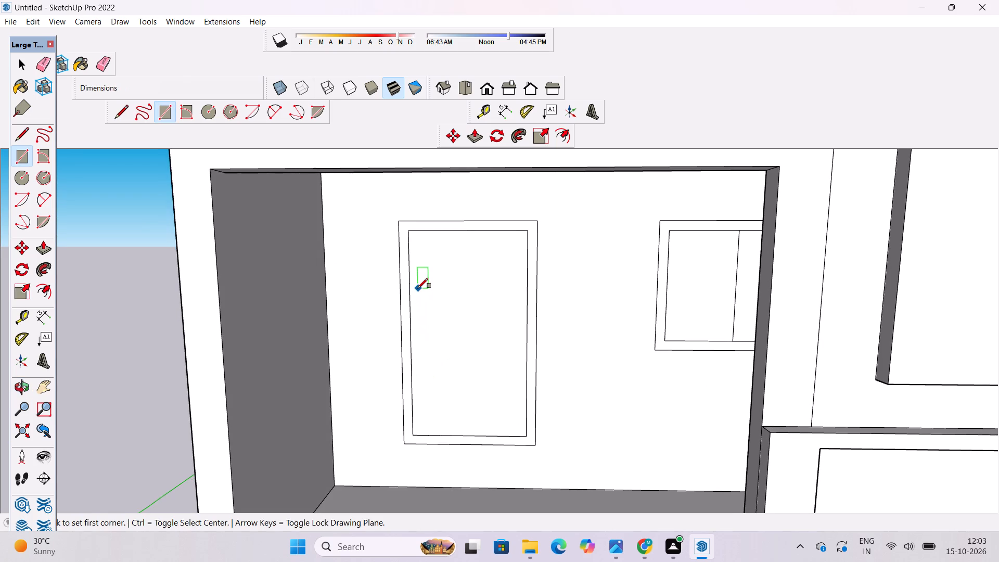
left_click(418, 287)
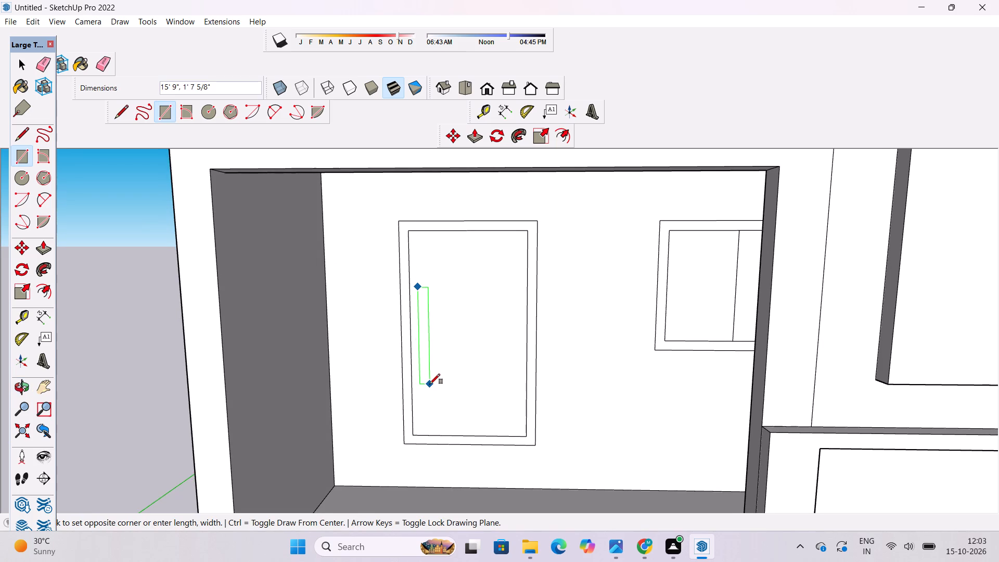
left_click(430, 384)
key("space")
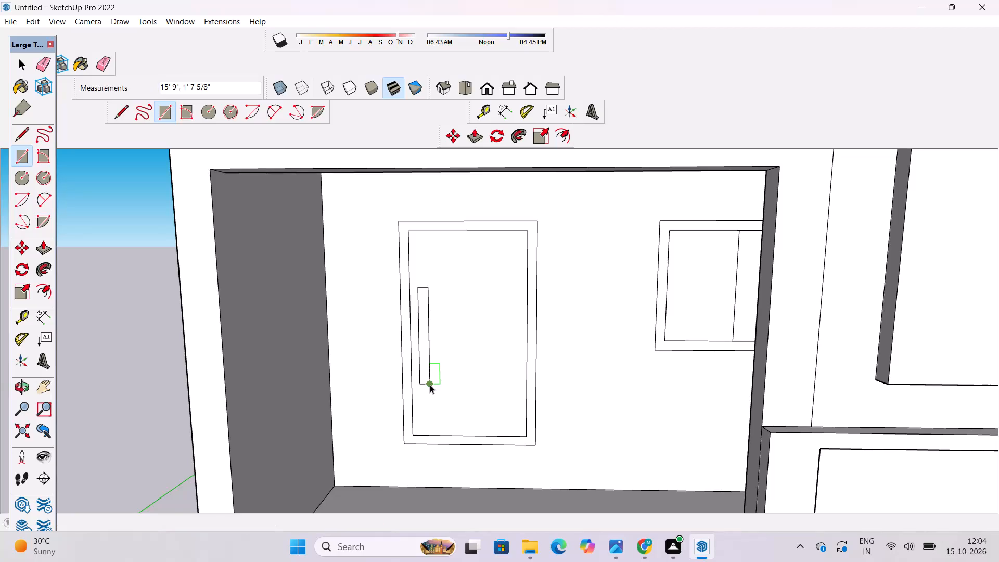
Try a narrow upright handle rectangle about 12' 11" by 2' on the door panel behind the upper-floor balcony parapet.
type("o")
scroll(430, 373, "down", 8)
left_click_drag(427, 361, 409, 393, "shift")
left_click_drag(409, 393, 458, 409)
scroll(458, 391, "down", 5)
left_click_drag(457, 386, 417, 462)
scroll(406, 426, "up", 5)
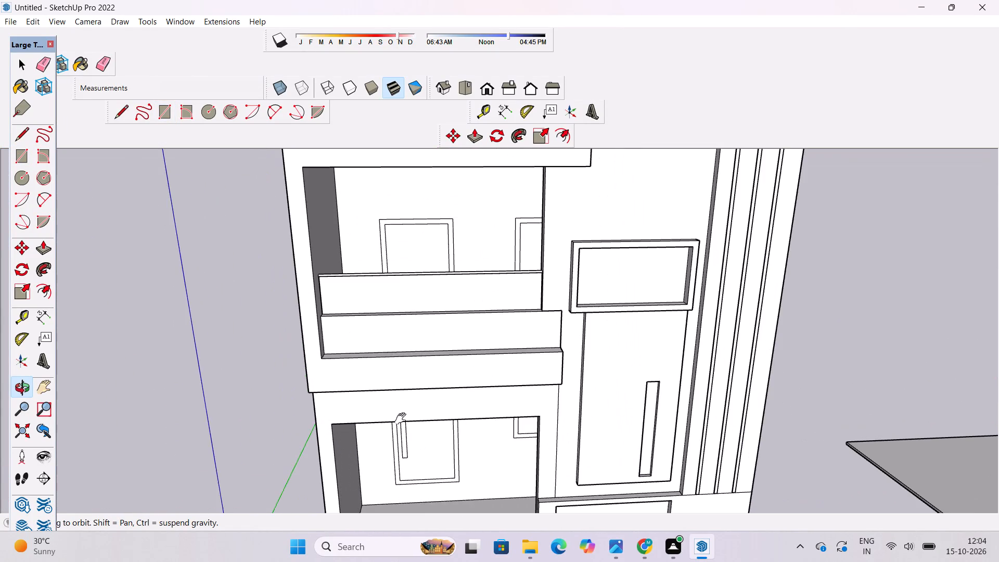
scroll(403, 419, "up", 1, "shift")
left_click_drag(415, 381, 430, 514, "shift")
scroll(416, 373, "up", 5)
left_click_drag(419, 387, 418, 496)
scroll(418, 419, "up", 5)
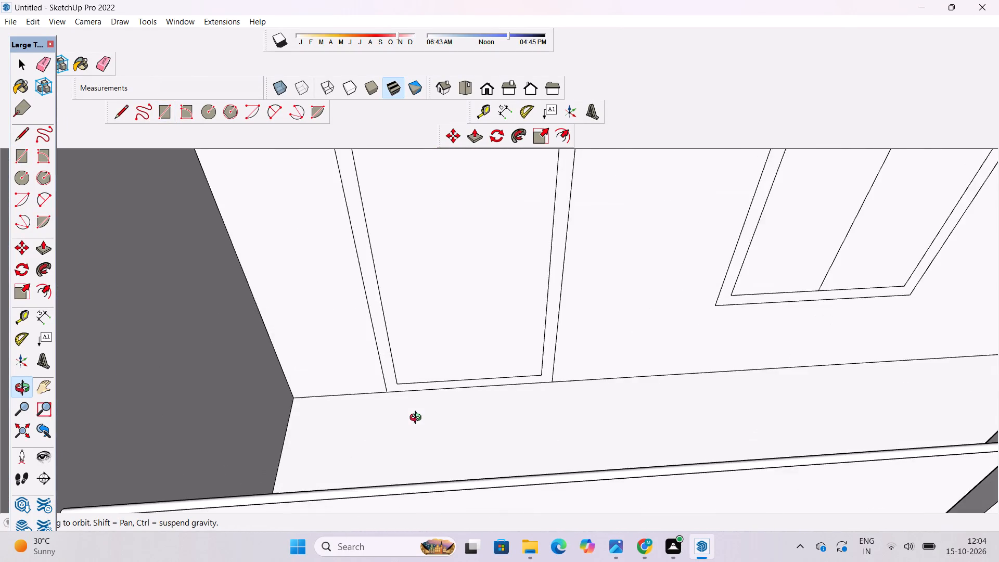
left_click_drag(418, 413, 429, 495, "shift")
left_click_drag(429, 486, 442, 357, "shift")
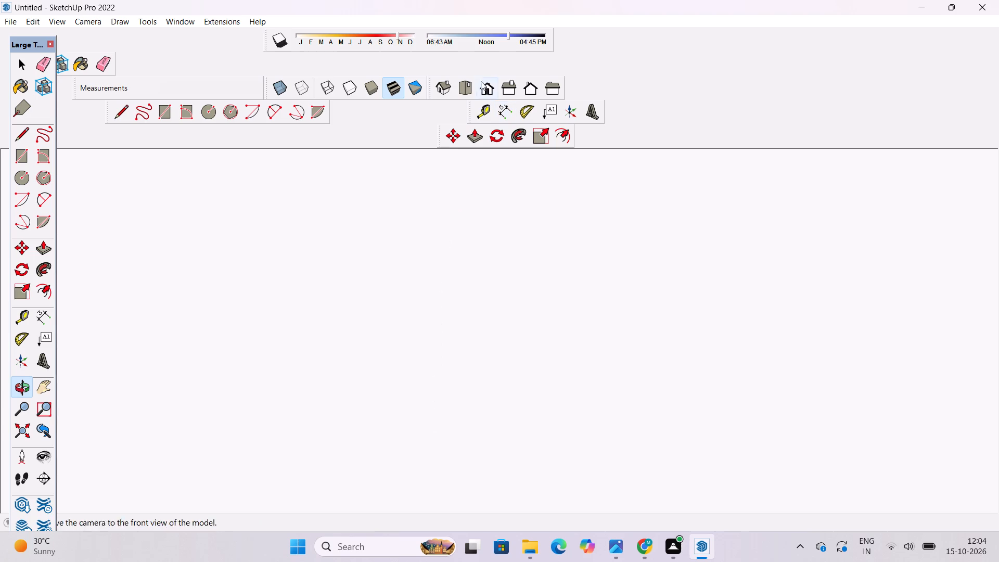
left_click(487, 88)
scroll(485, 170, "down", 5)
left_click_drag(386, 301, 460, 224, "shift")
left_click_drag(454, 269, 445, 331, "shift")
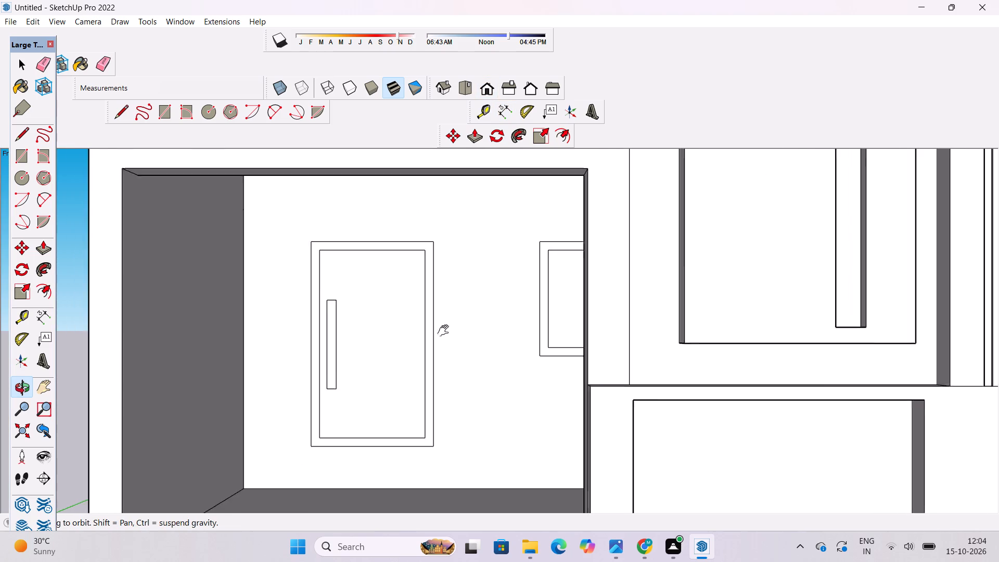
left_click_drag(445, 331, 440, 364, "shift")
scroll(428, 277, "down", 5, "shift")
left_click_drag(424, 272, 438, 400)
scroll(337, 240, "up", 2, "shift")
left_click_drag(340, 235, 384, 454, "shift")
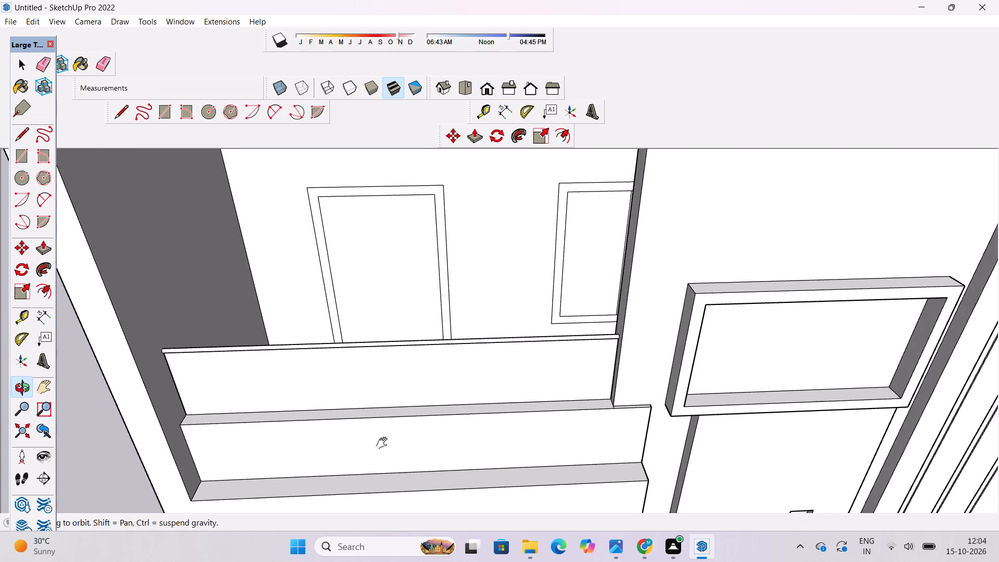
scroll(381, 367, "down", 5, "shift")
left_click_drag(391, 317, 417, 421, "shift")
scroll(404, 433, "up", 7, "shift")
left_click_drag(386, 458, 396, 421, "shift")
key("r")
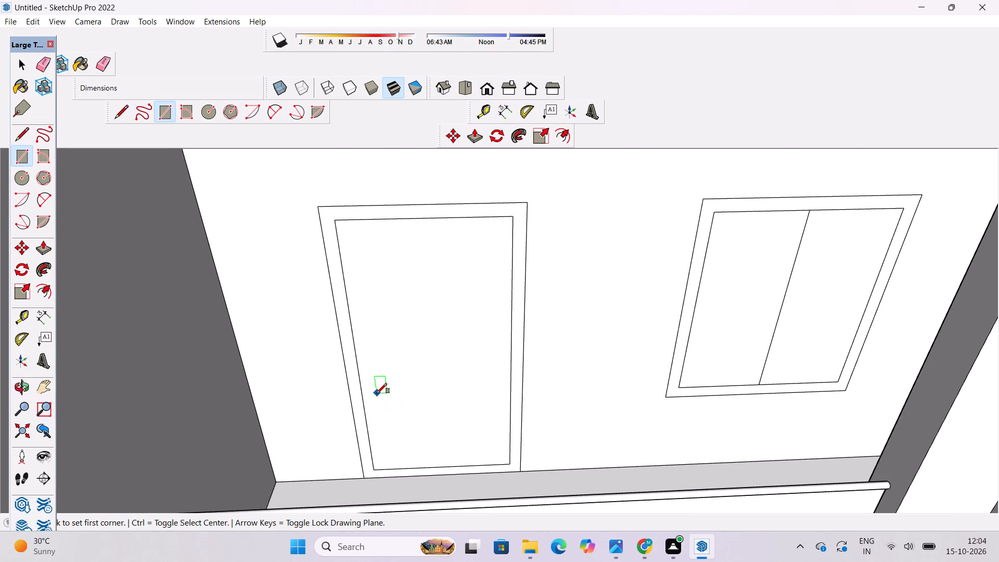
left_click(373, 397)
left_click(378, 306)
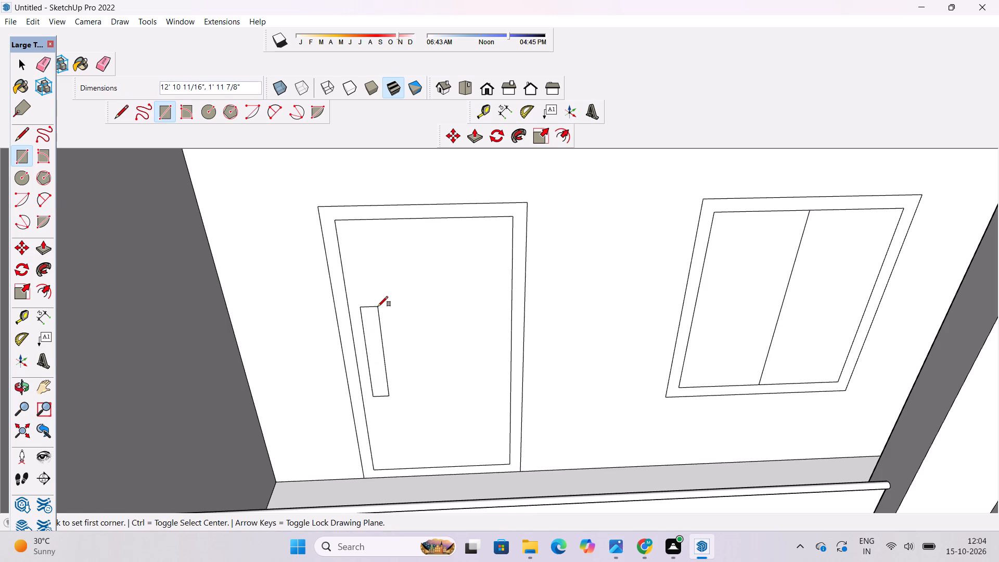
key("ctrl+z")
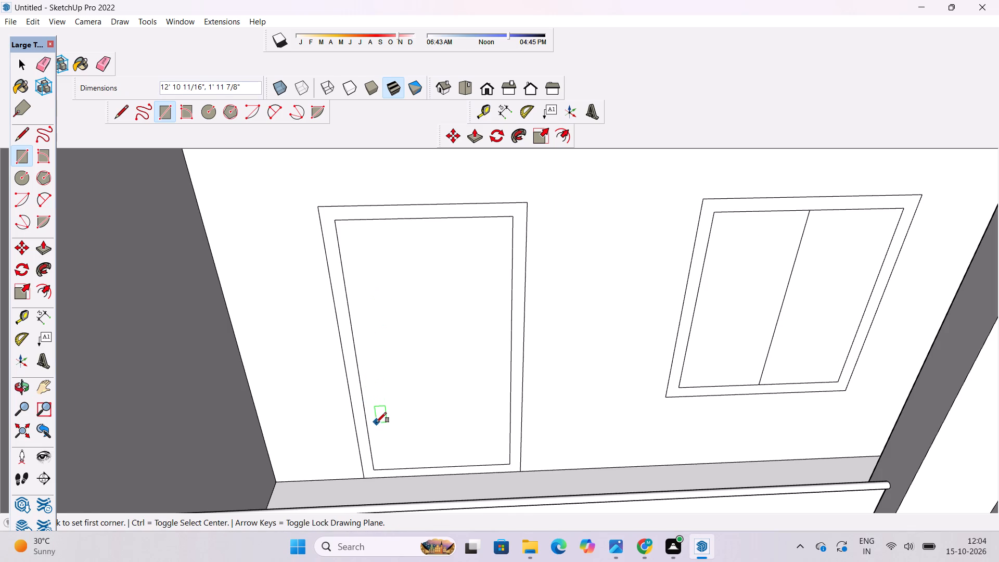
Draw a narrow upright handle rectangle about 13' 11" by 1' 11" on the door panel behind the upper-floor balcony parapet.
left_click(372, 400)
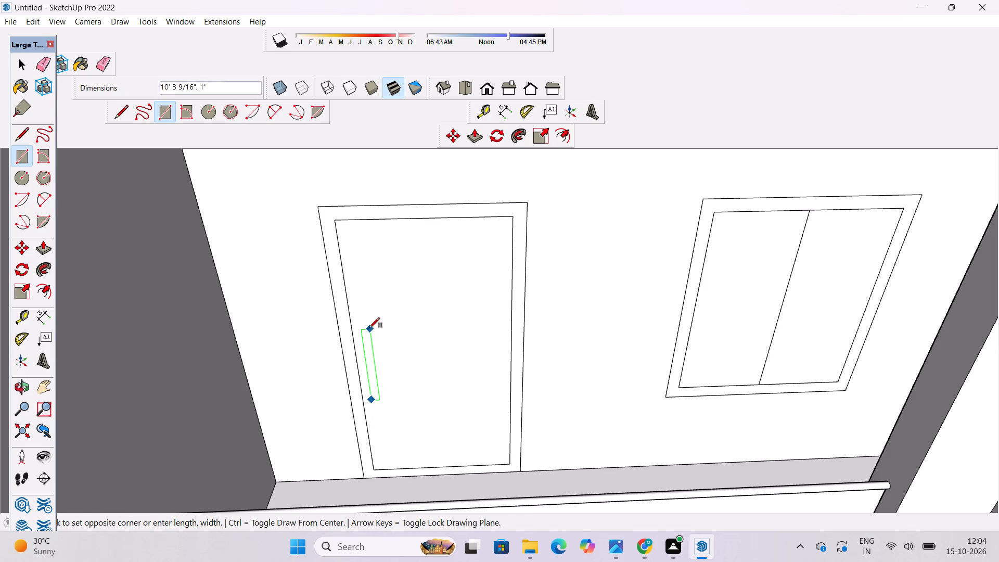
left_click(374, 303)
key("space")
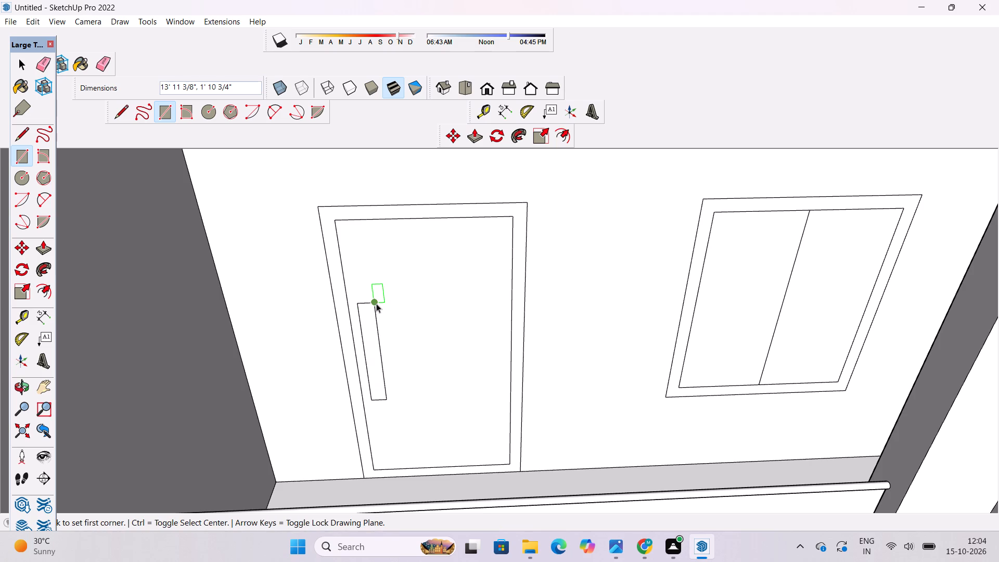
Move the new handle rectangle about 2' down the upper-floor balcony door panel.
key("o")
scroll(415, 313, "down", 10)
left_click_drag(416, 382, 452, 385)
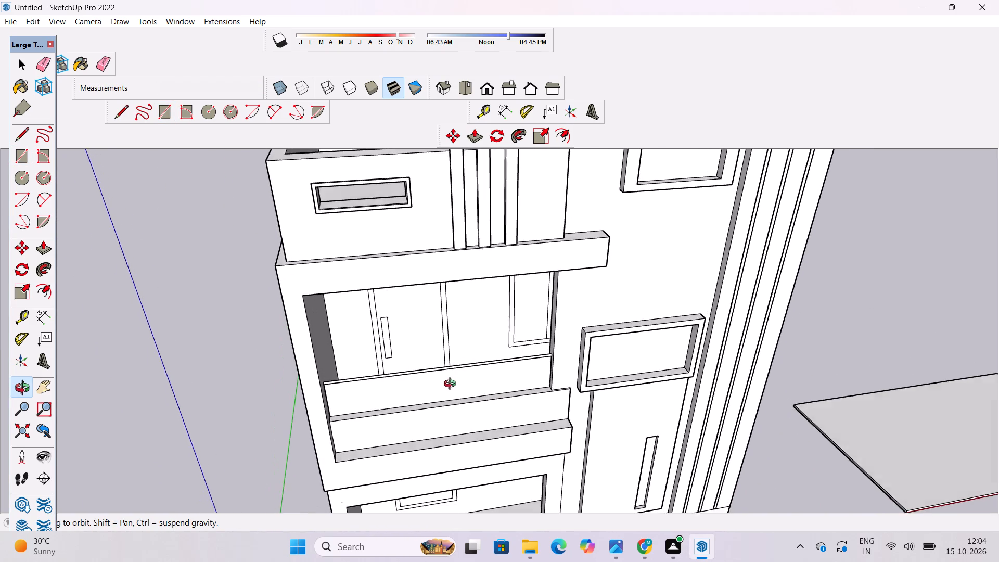
left_click_drag(452, 385, 452, 386)
scroll(374, 354, "up", 4)
left_click_drag(388, 370, 398, 427, "shift")
left_click_drag(405, 435, 339, 448)
scroll(433, 388, "up", 9)
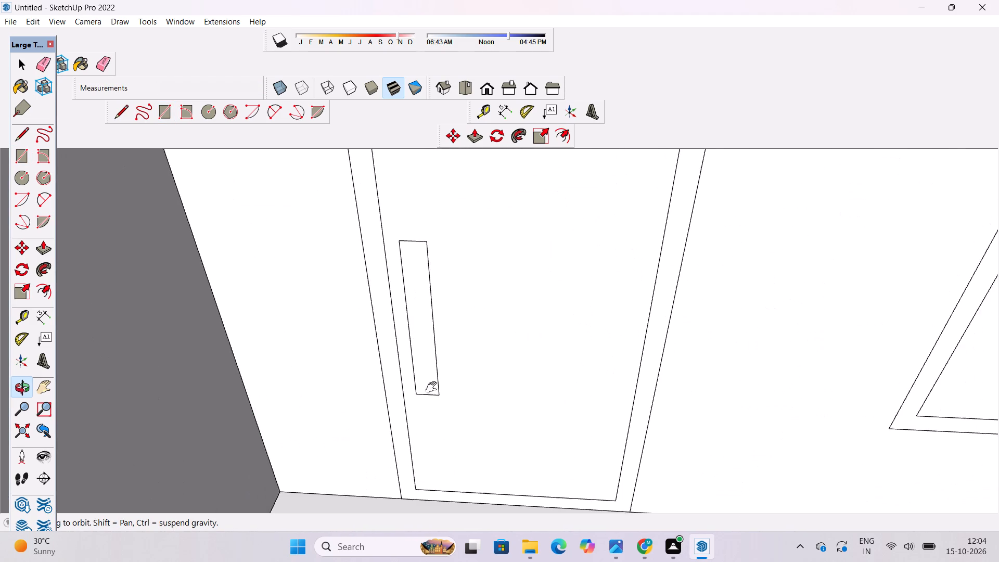
left_click_drag(434, 395, 431, 411, "shift")
left_click_drag(429, 415, 435, 395)
left_click_drag(435, 395, 421, 390, "shift")
scroll(413, 376, "down", 5, "shift")
left_click(412, 379, "shift")
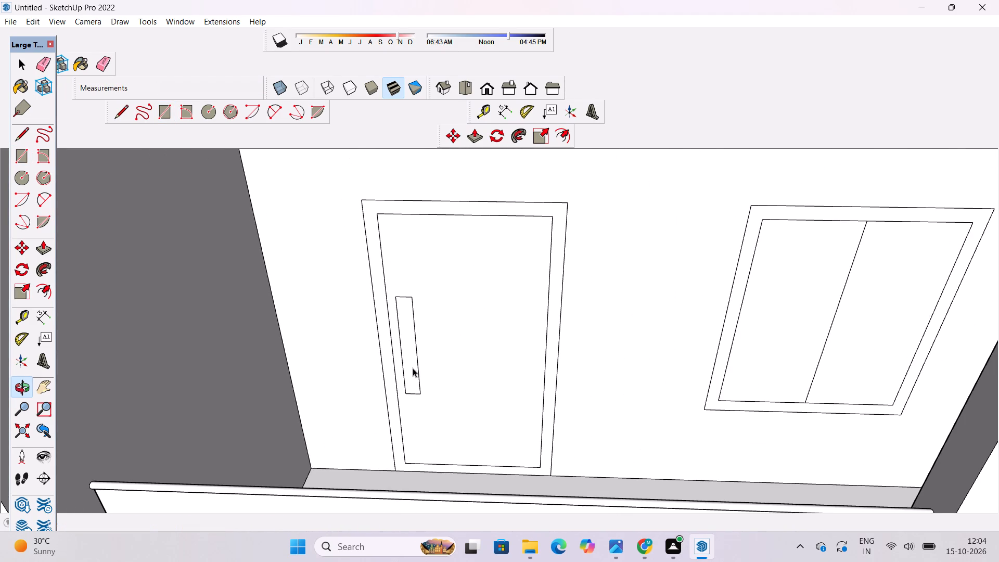
key("space")
double_click(413, 367)
key("m")
scroll(415, 407, "up", 6)
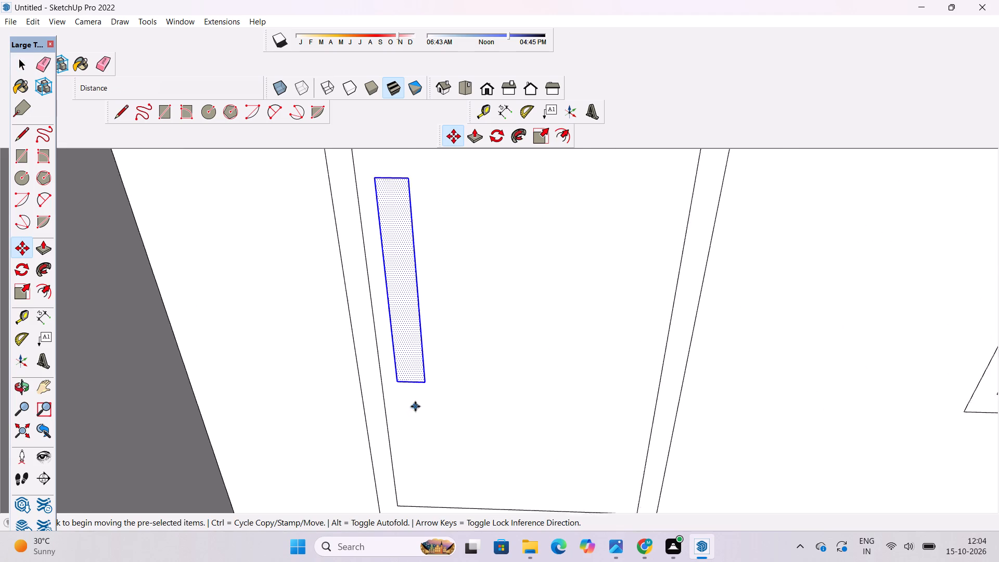
scroll(415, 406, "up", 1)
left_click(425, 380)
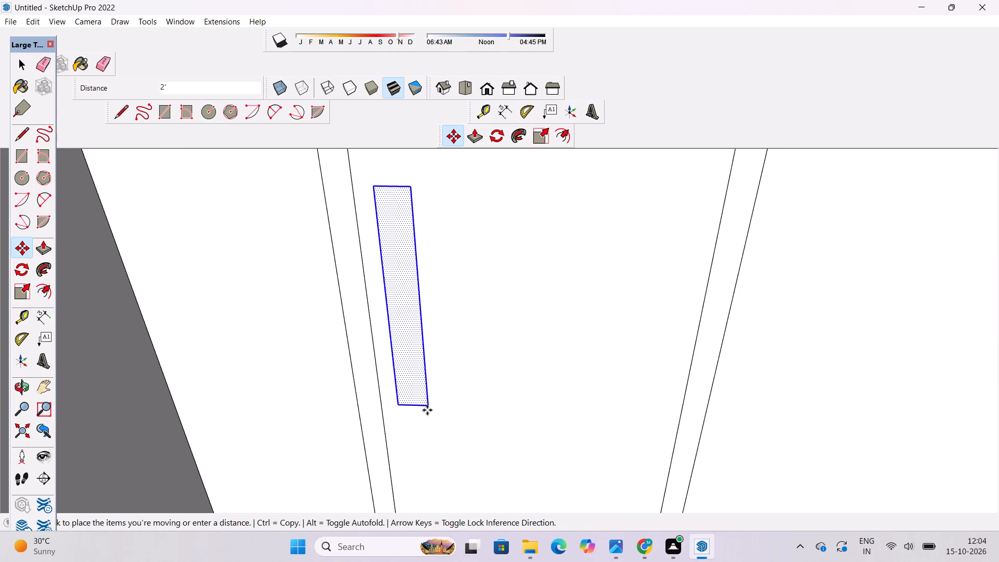
left_click(428, 412)
key("space")
scroll(429, 390, "down", 15)
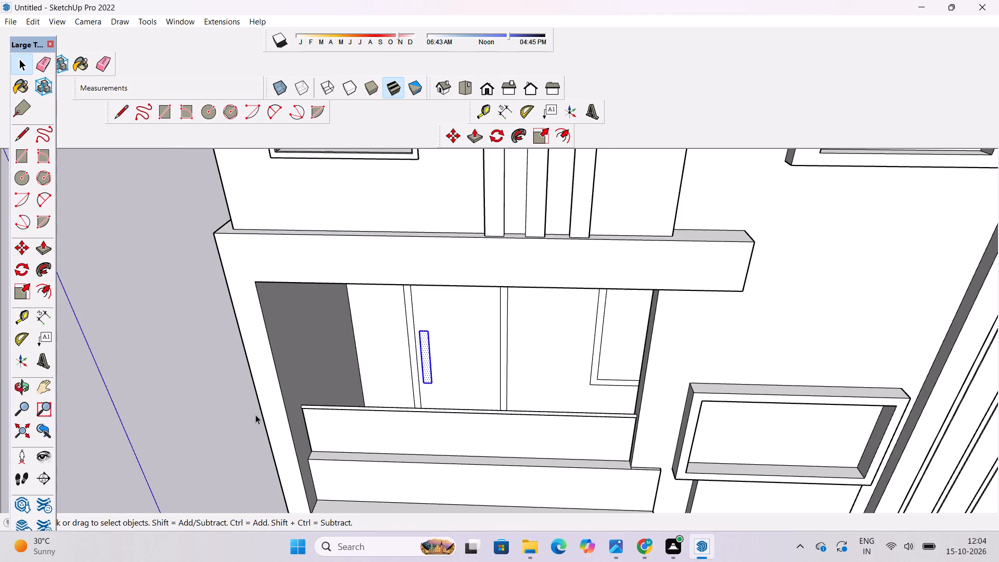
left_click(216, 425)
Examine the upper-floor balcony door with its handle in the context of the whole front facade.
key("o")
left_click_drag(403, 397, 430, 318)
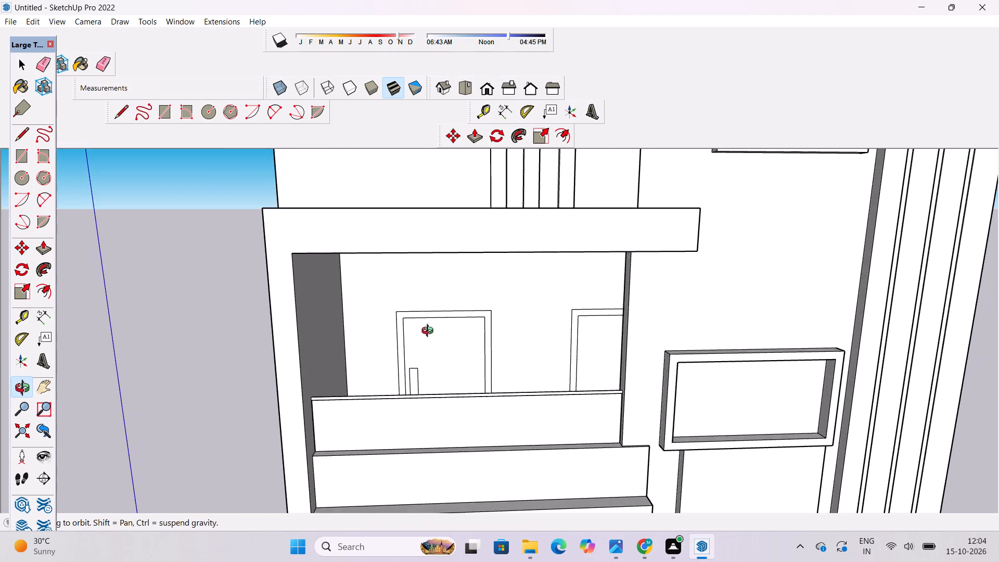
scroll(430, 346, "down", 5)
left_click_drag(439, 376, 380, 361)
scroll(378, 354, "down", 5)
scroll(384, 364, "up", 5)
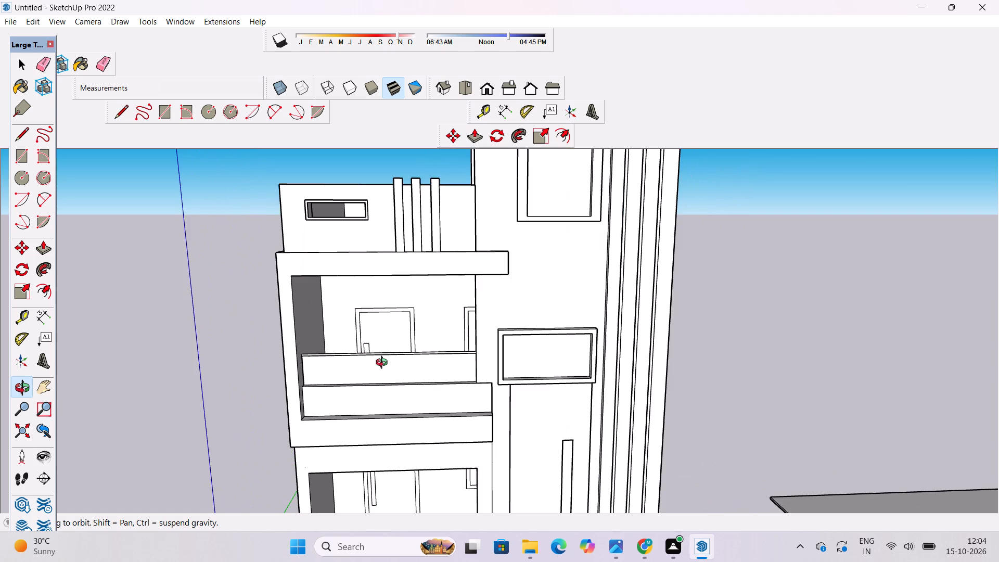
scroll(384, 362, "down", 3)
left_click_drag(389, 355, 393, 363)
scroll(394, 360, "down", 6)
scroll(392, 359, "up", 4)
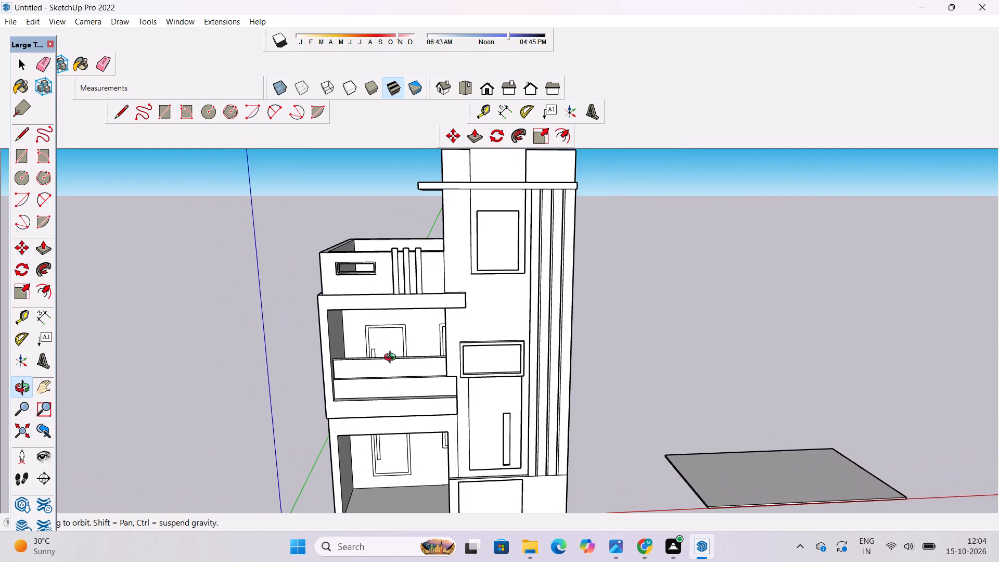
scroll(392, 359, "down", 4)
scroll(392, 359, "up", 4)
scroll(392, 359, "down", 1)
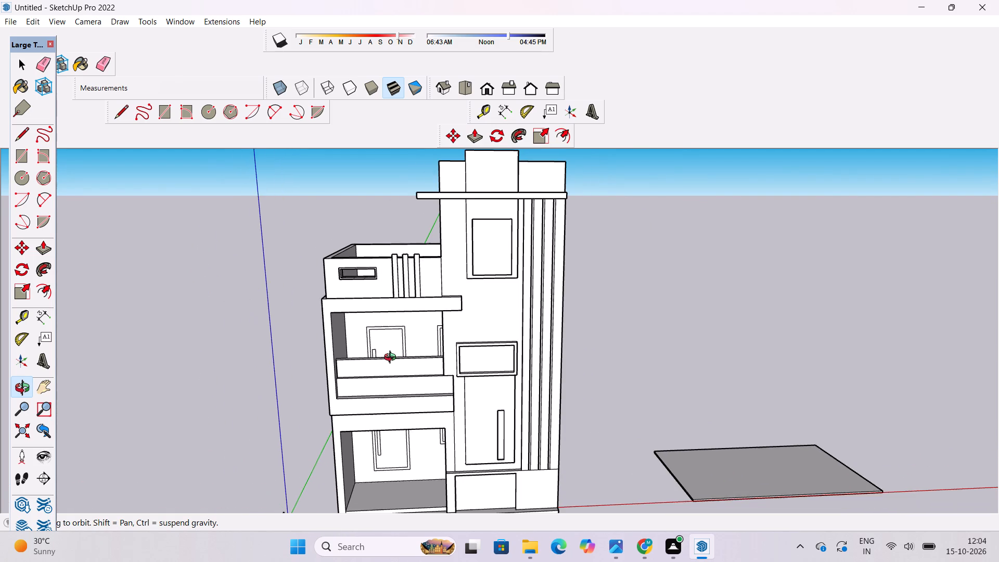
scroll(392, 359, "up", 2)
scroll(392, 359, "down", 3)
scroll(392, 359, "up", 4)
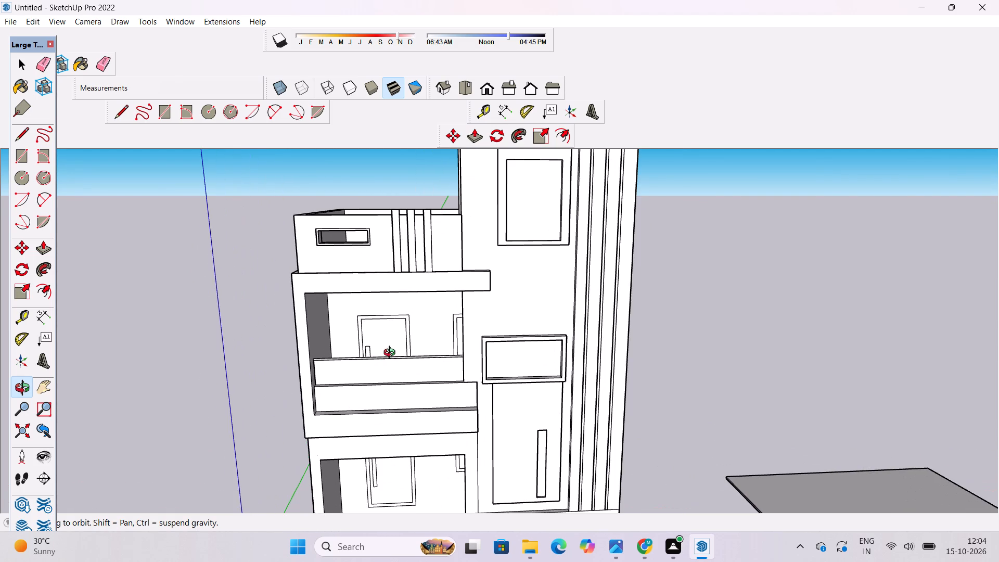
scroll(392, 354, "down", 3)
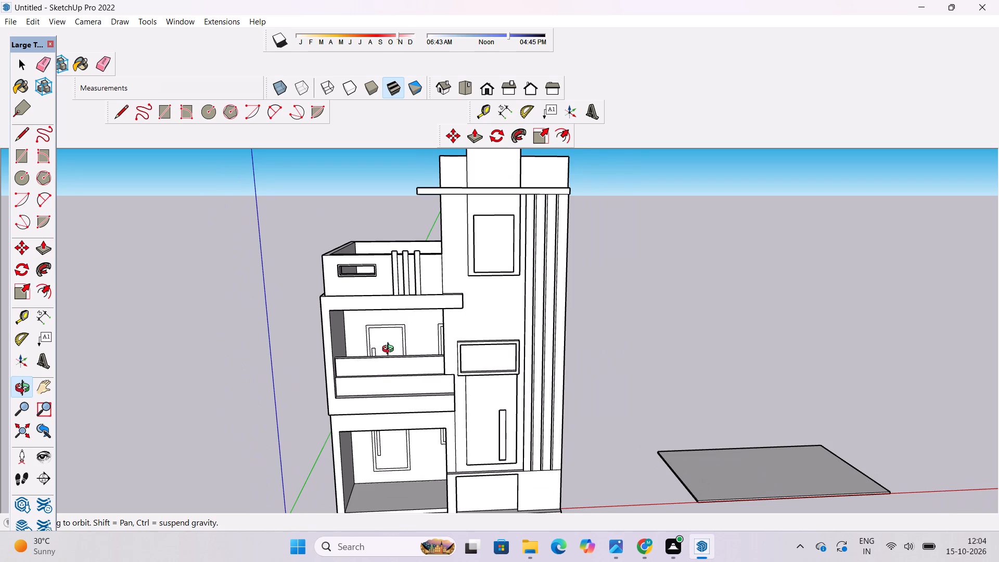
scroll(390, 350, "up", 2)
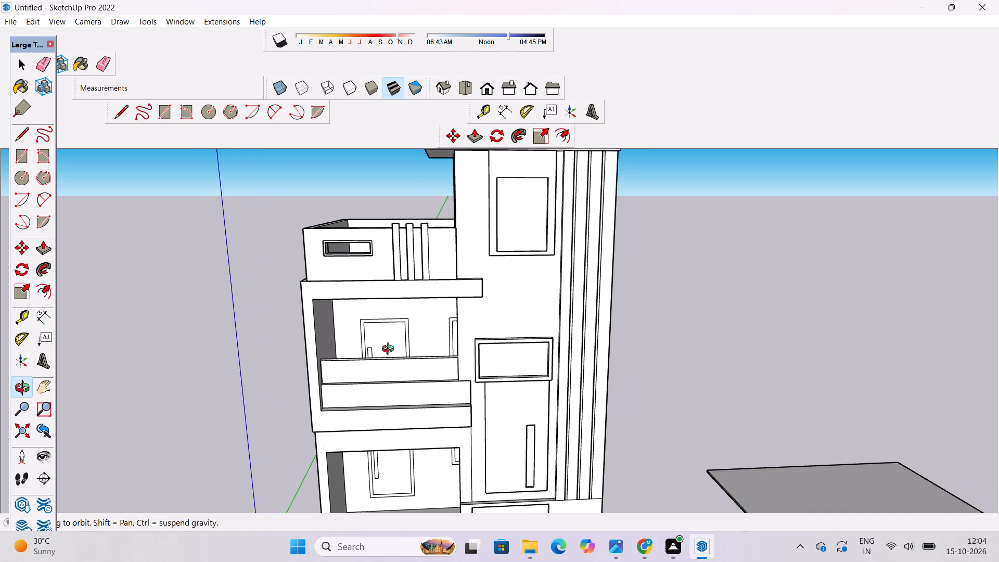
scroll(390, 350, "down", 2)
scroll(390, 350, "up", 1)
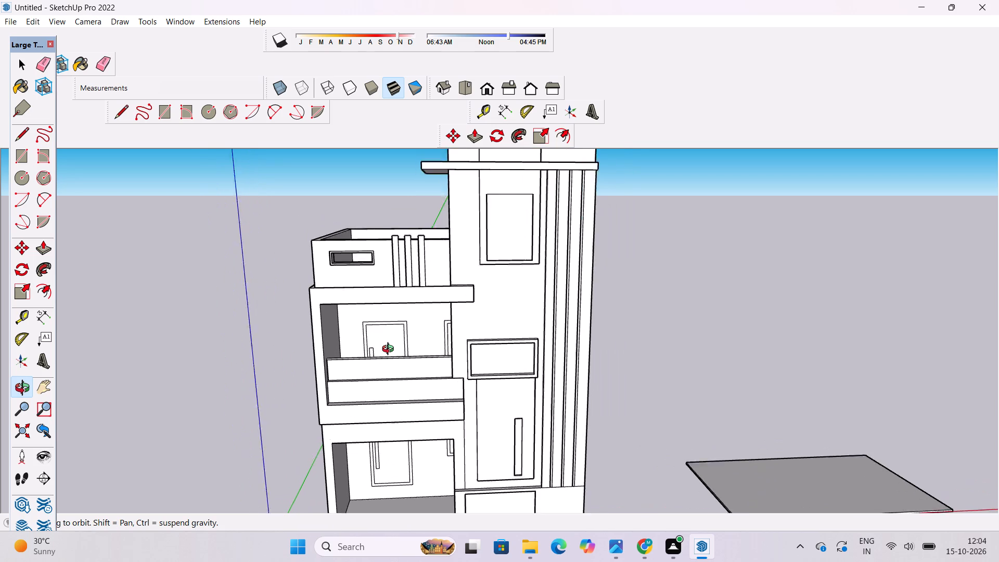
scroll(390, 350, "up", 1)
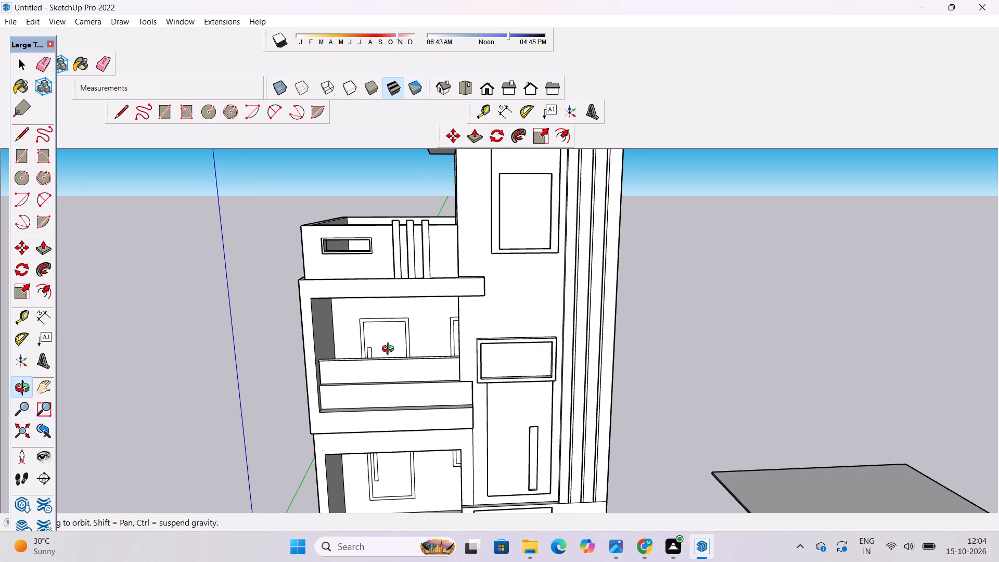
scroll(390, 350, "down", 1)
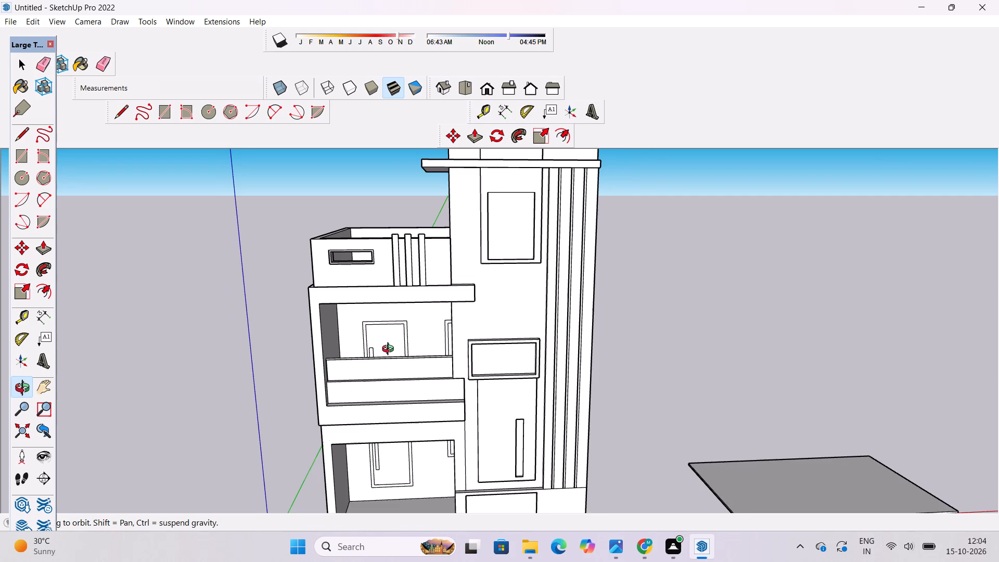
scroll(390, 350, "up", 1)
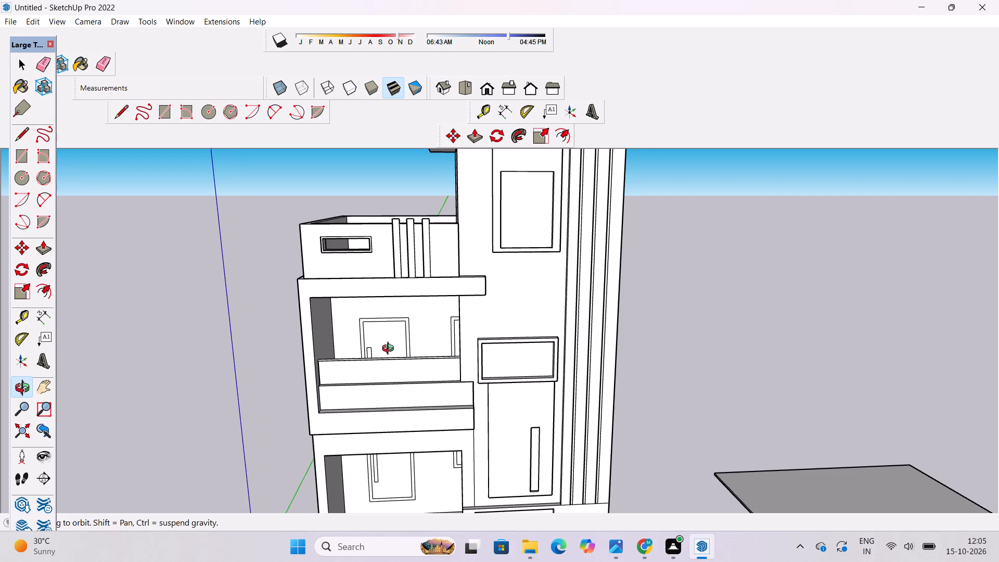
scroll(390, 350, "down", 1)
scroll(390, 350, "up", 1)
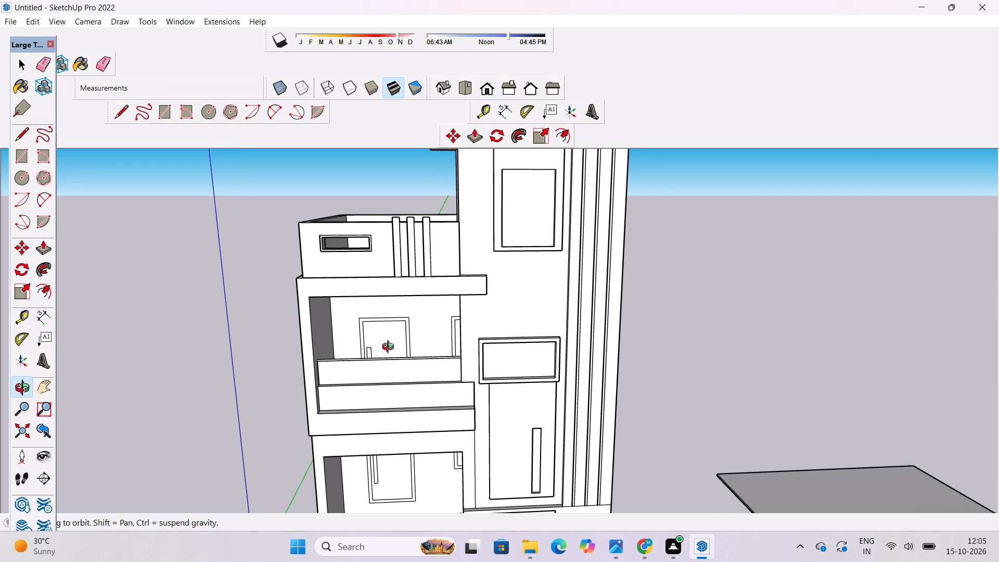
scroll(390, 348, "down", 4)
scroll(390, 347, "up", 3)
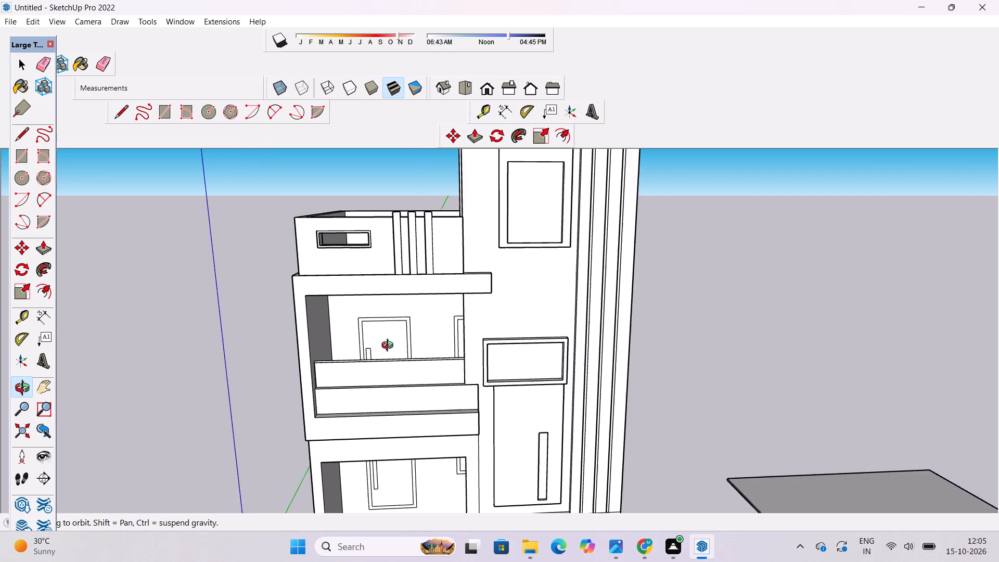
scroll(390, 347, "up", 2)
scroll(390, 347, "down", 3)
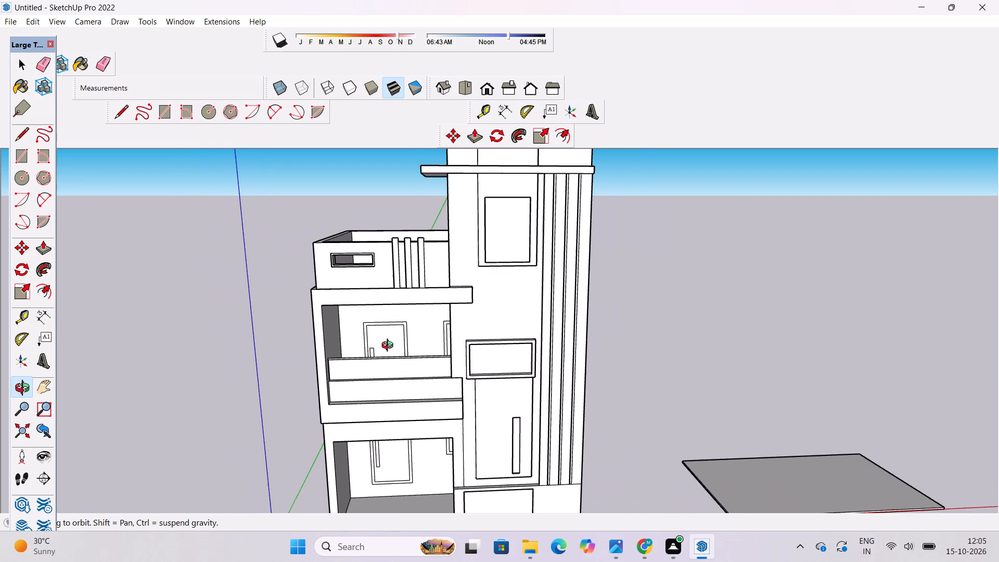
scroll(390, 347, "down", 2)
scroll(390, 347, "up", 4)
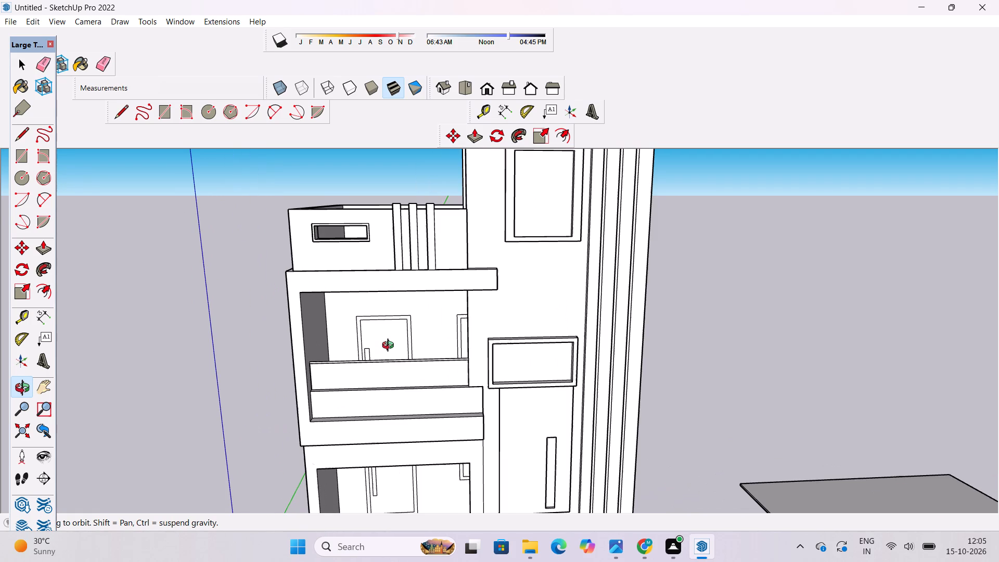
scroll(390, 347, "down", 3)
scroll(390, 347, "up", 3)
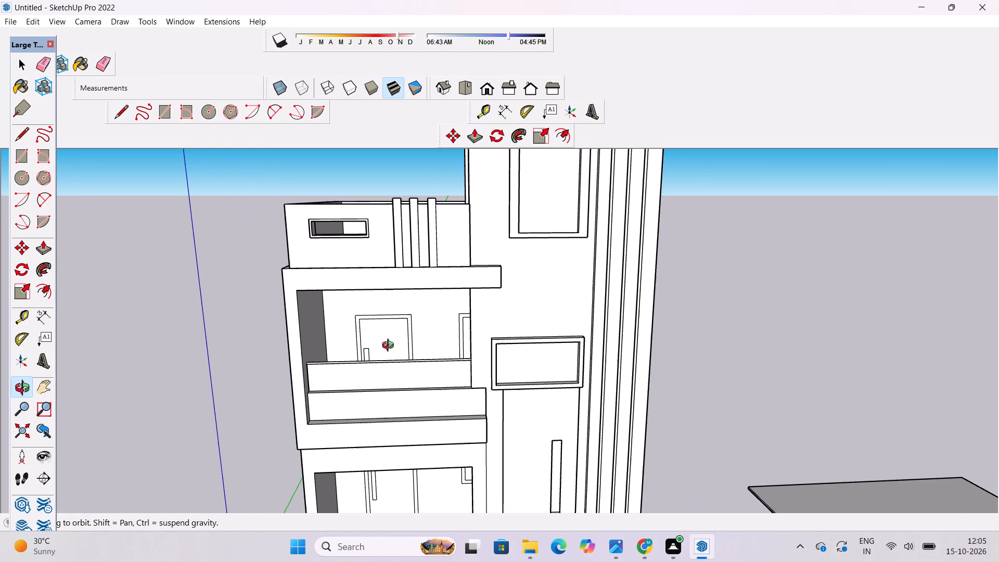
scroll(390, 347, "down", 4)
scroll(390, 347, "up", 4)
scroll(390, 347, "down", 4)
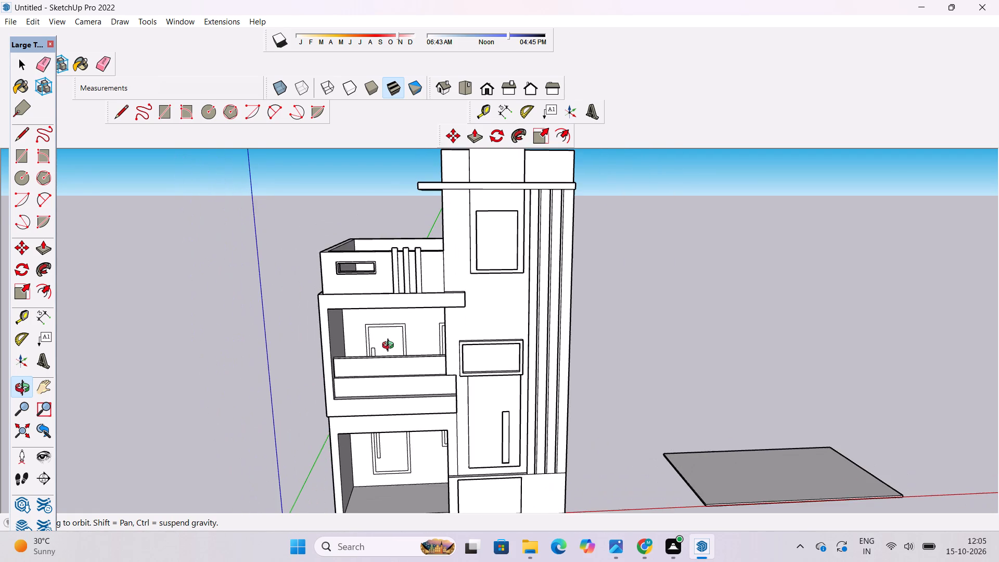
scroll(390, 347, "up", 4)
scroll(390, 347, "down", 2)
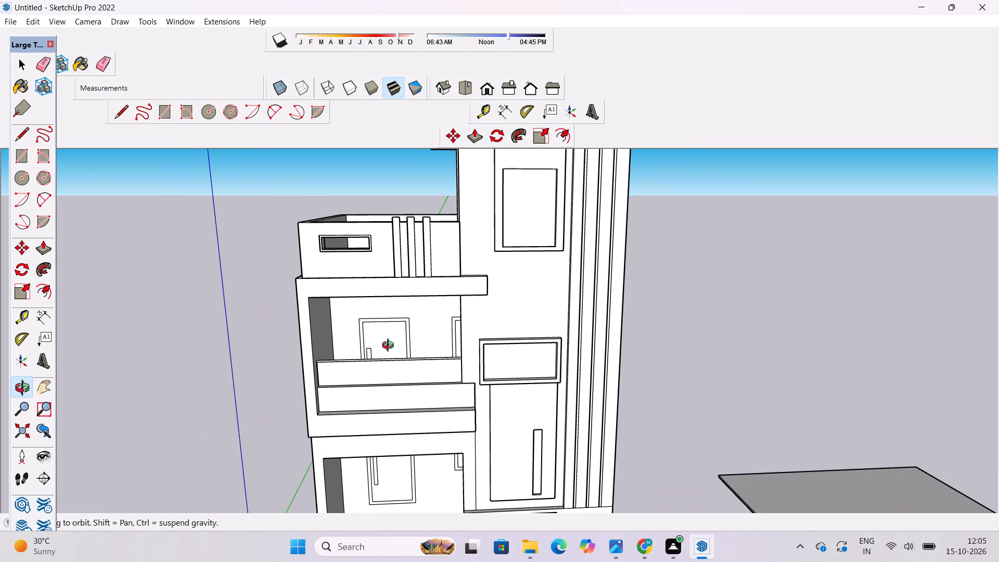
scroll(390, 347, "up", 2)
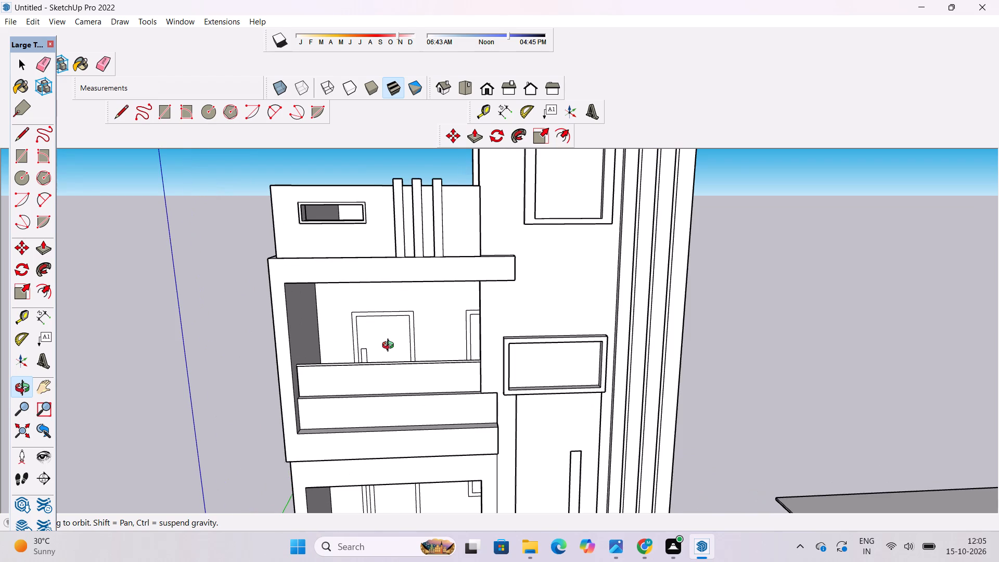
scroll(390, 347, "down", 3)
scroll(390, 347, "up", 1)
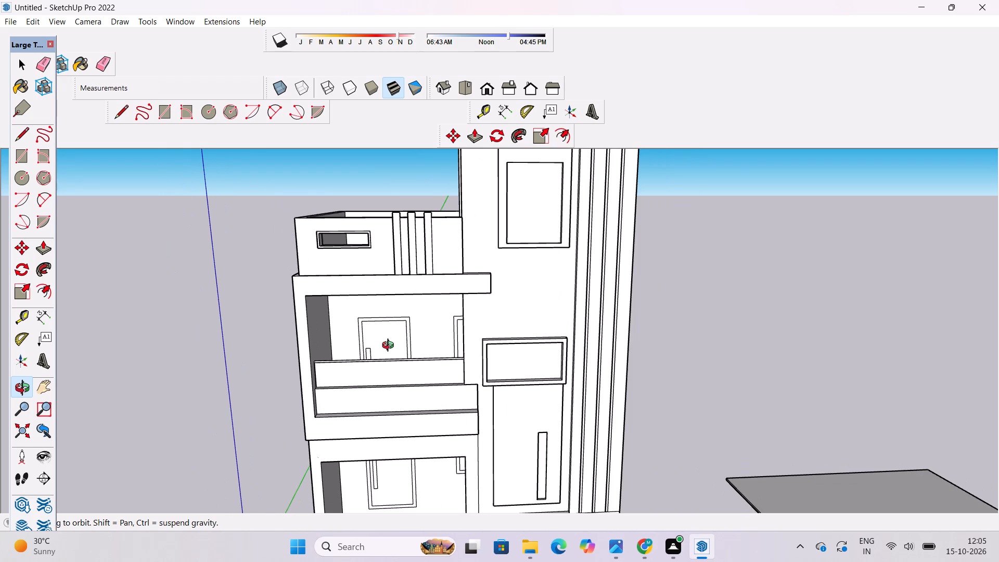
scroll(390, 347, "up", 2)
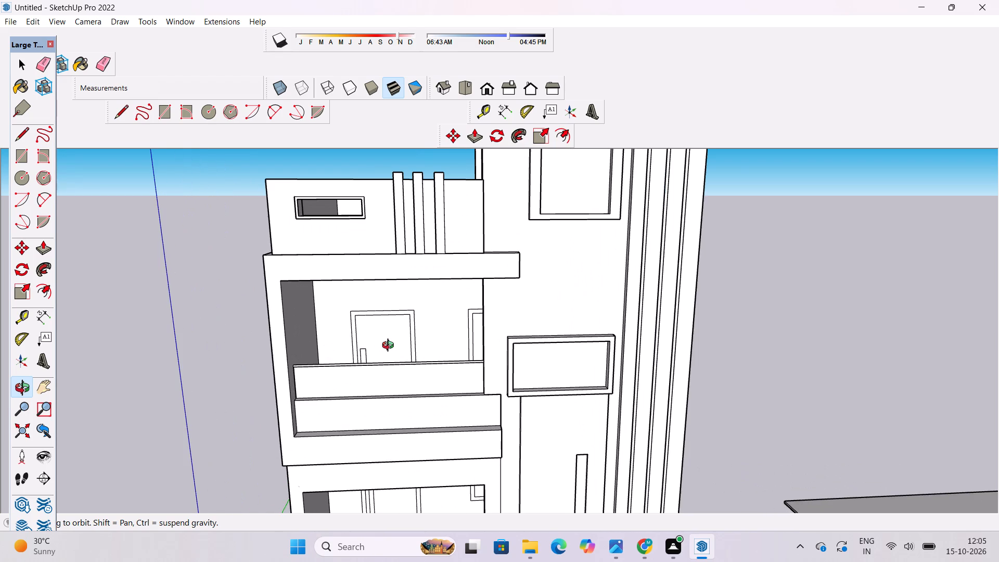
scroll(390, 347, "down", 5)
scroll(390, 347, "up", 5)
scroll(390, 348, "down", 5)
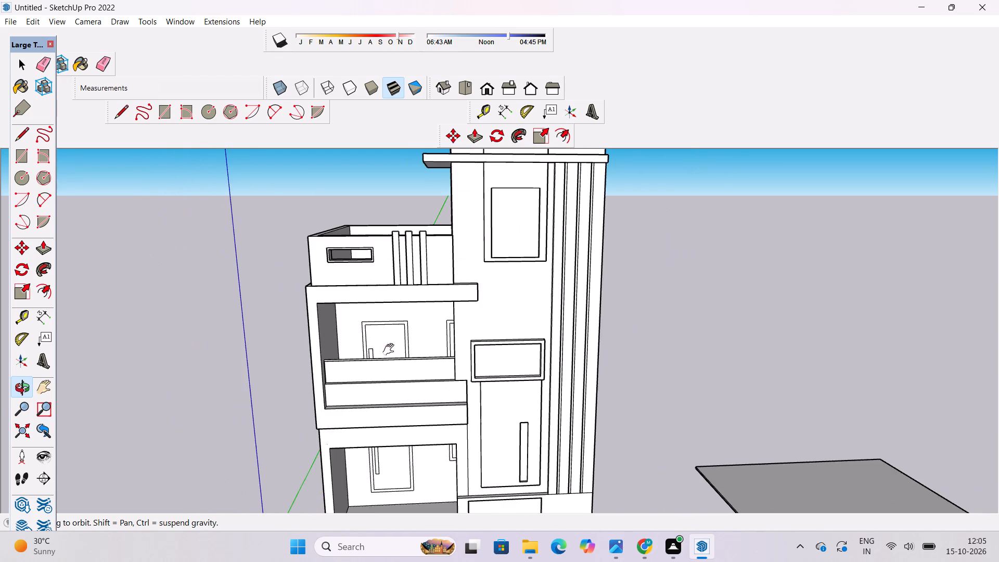
Examine the house's side and front, ending close on the framed rectangular recess above the tower's tall door panel.
left_click_drag(402, 363, 611, 356, "shift")
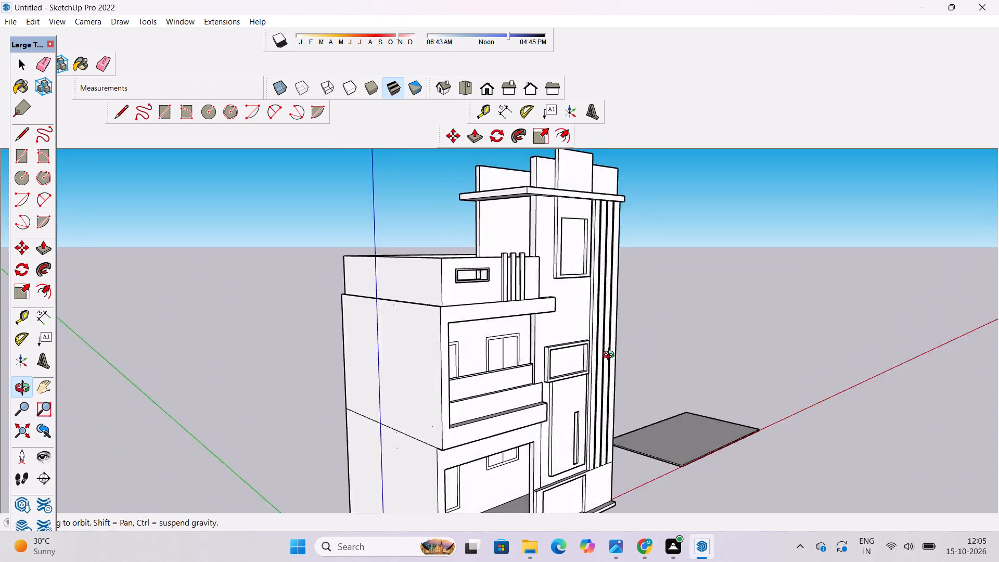
left_click_drag(611, 356, 481, 322, "shift")
scroll(455, 305, "down", 6, "shift")
scroll(548, 352, "up", 8, "shift")
left_click_drag(482, 346, 476, 393, "shift")
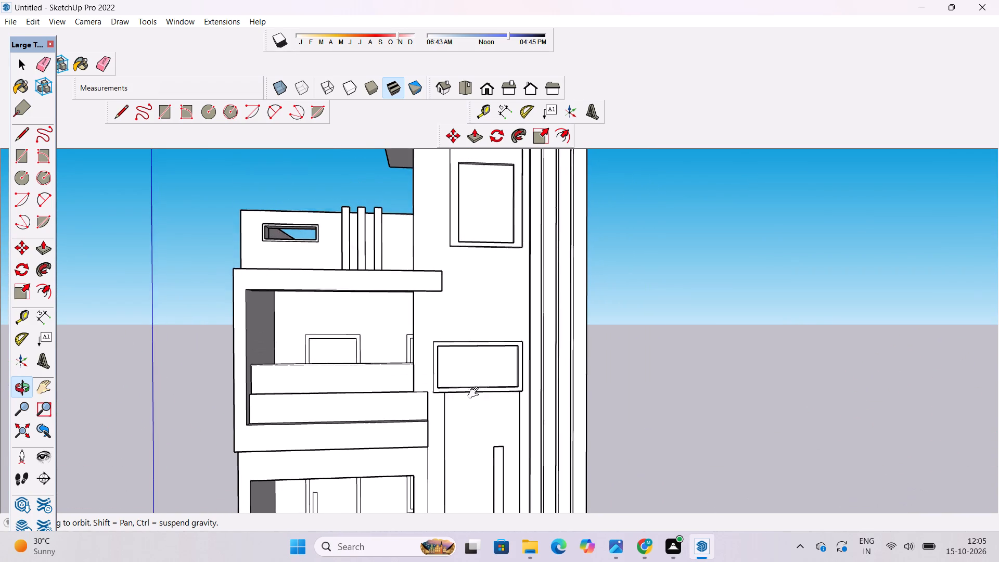
left_click_drag(476, 393, 476, 394, "shift")
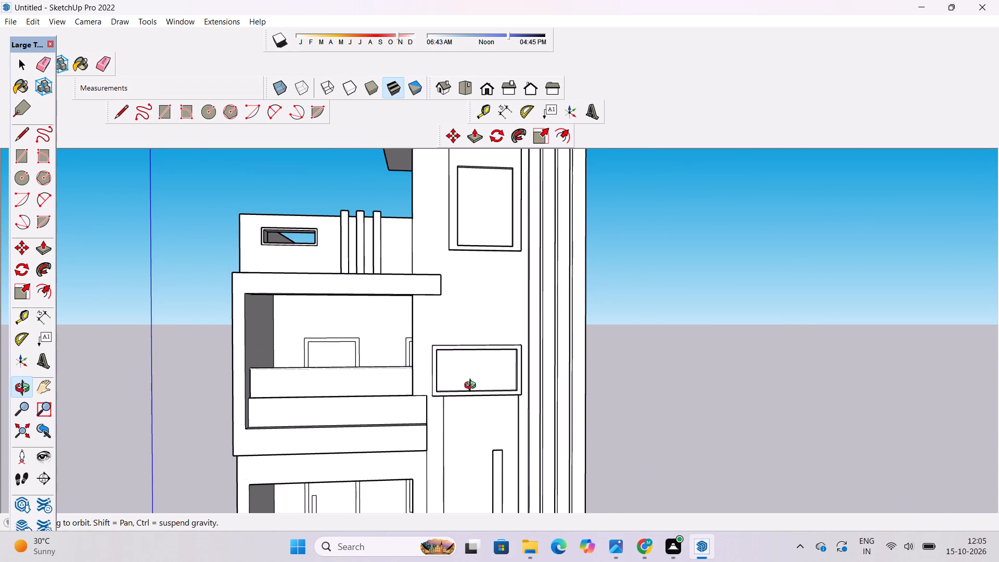
scroll(472, 386, "up", 8)
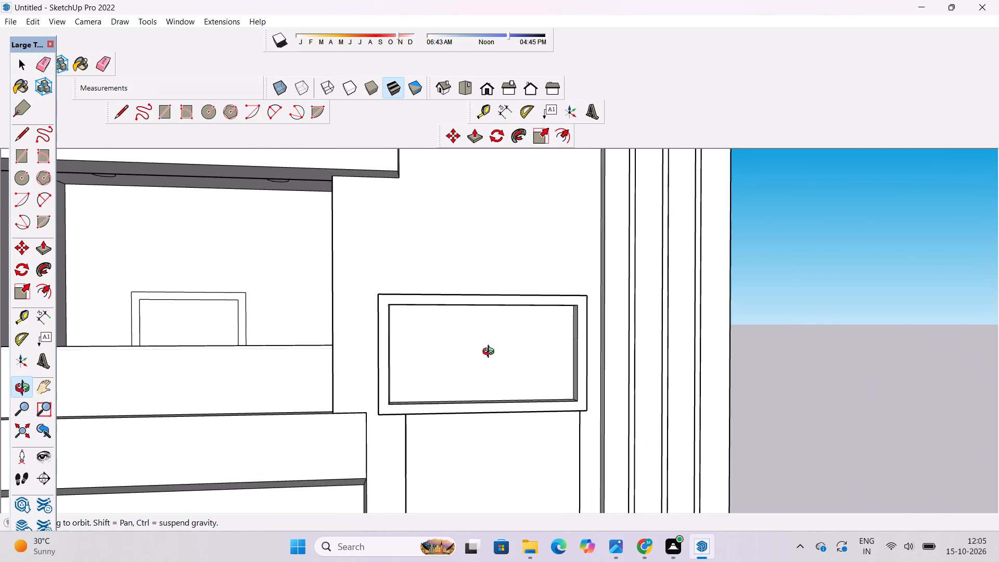
left_click_drag(491, 353, 484, 387)
left_click_drag(477, 391, 467, 394)
scroll(455, 387, "up", 5)
left_click_drag(455, 388, 456, 429)
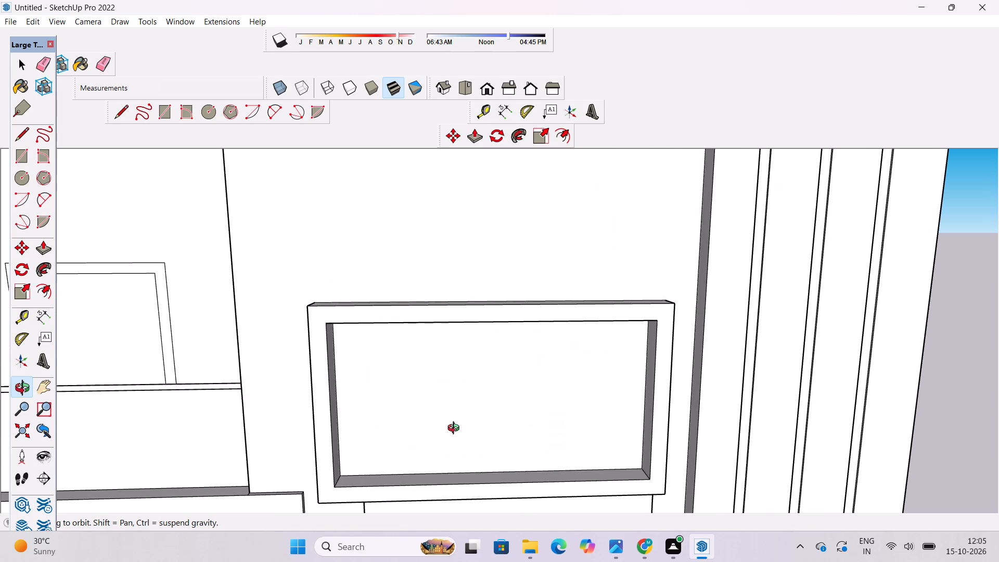
Draw a 15' vertical line down the middle of the framed recess above the tower's tall door panel, dividing its face in two.
key("l")
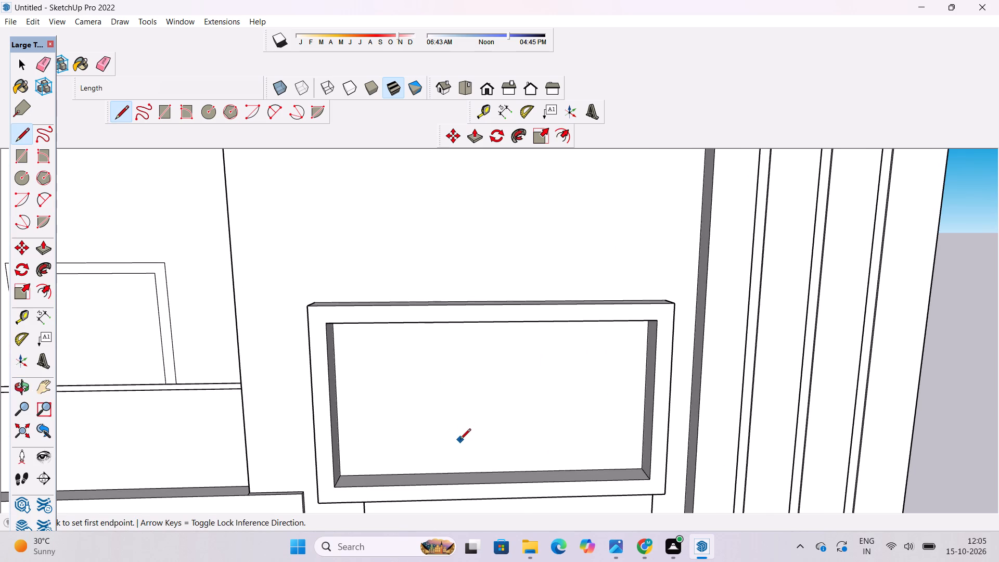
left_click(491, 475)
scroll(491, 462, "up", 4)
key("o")
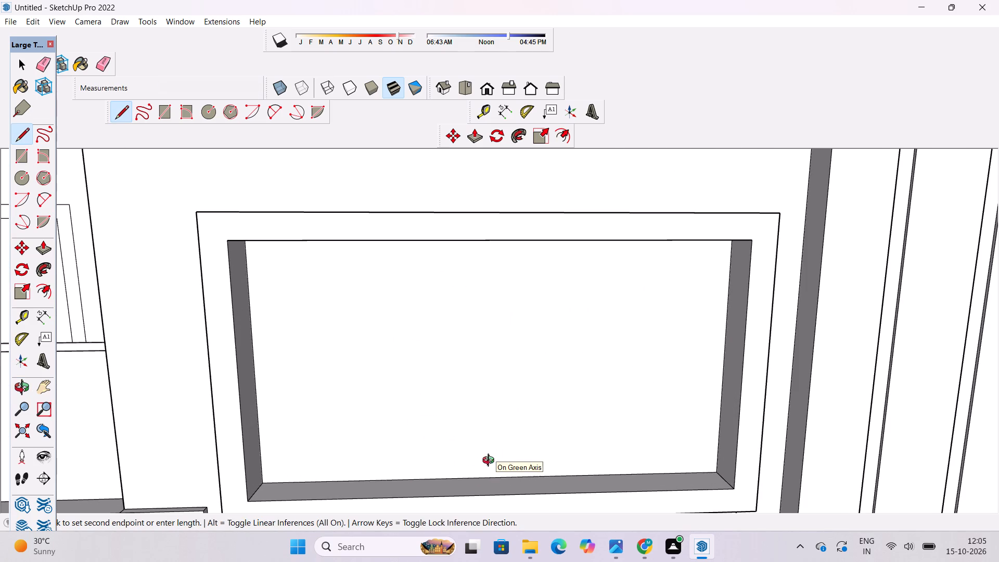
left_click_drag(497, 469, 524, 375)
scroll(523, 374, "down", 4)
left_click_drag(518, 373, 494, 448)
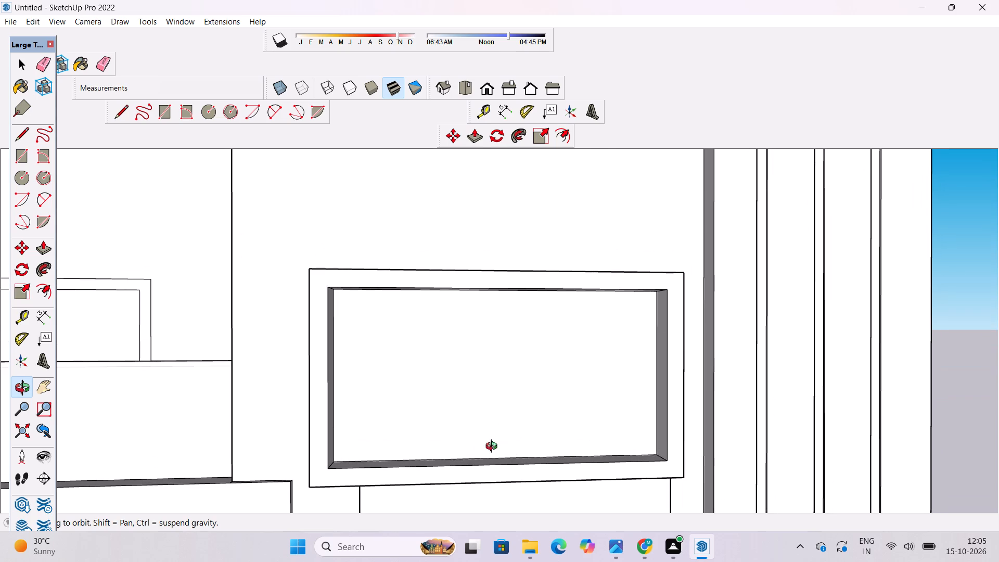
key("l")
scroll(507, 352, "up", 6)
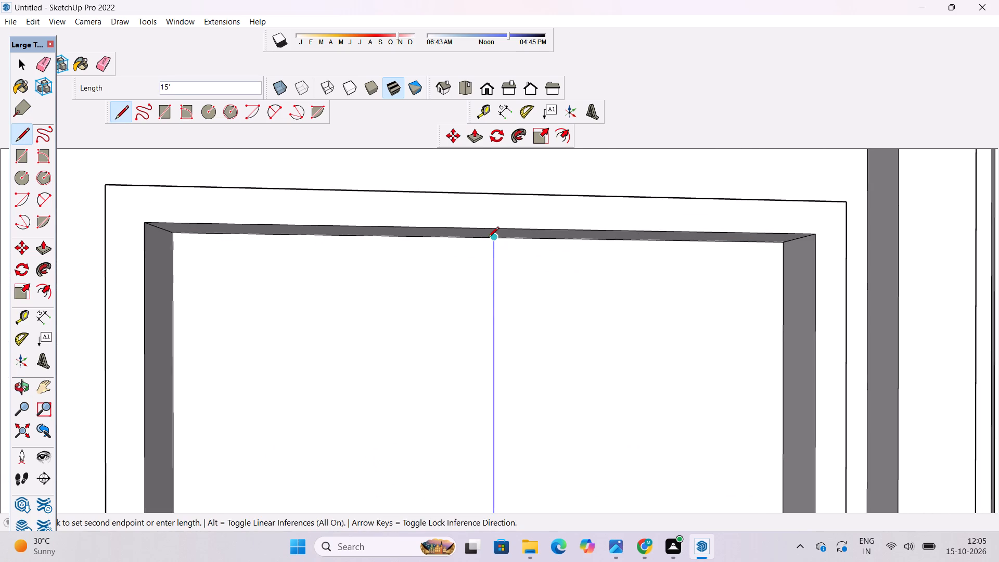
left_click(489, 238)
scroll(407, 284, "down", 4)
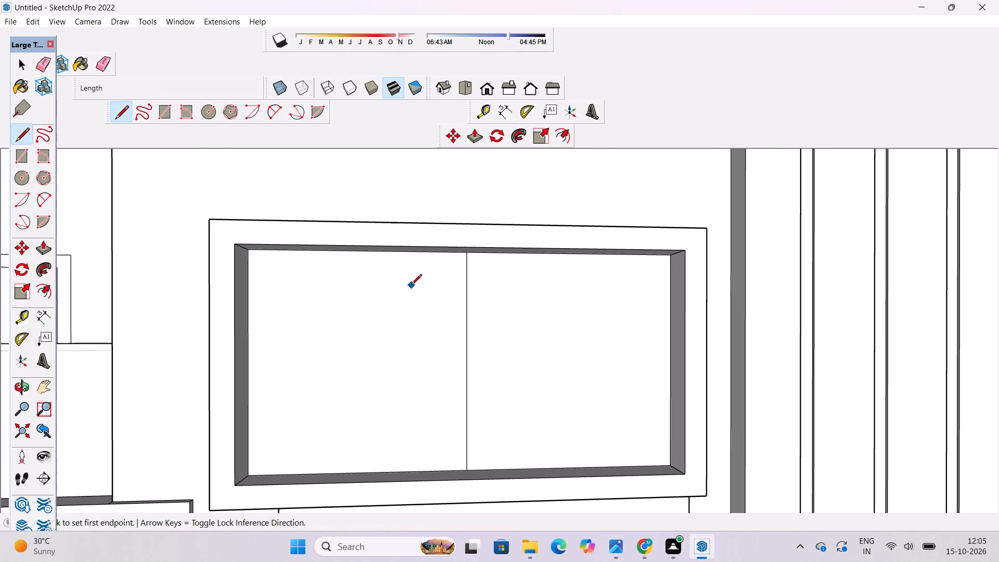
Offset the outline of the left half of the divided recess face inward by 11".
key("o")
key("f")
left_click(399, 269)
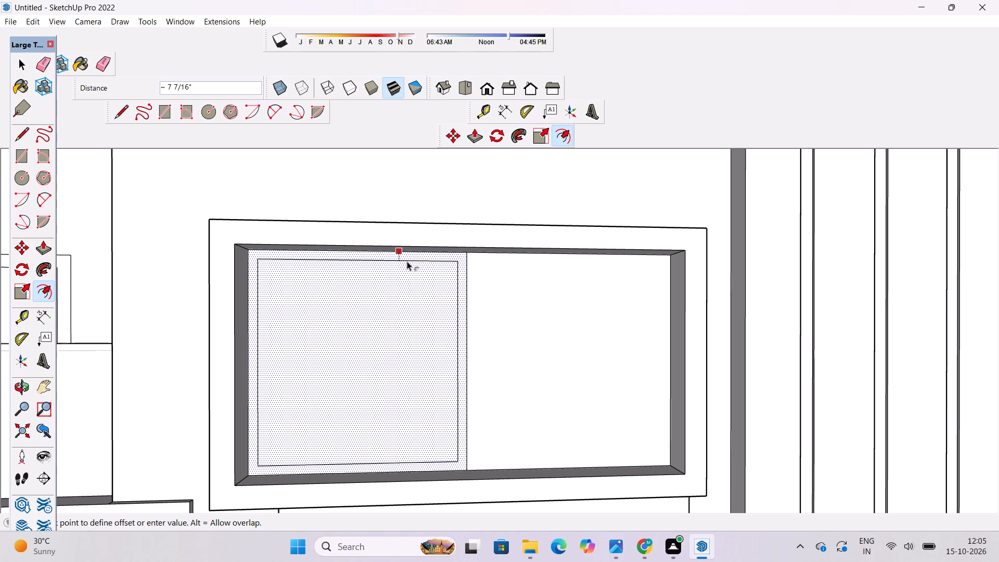
type("11\"")
key("Return")
key("space")
Push/Pull the right half of the divided recess face outward by 7".
type("o")
scroll(424, 293, "down", 16)
left_click_drag(421, 325, 424, 394, "shift")
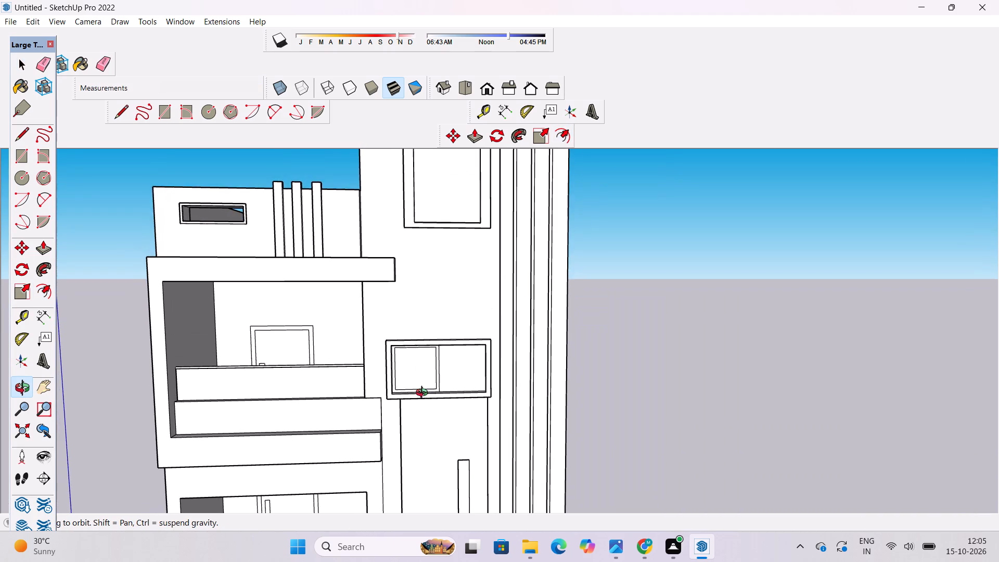
left_click_drag(424, 394, 421, 394, "shift")
scroll(420, 377, "up", 6)
left_click_drag(418, 374, 362, 342, "shift")
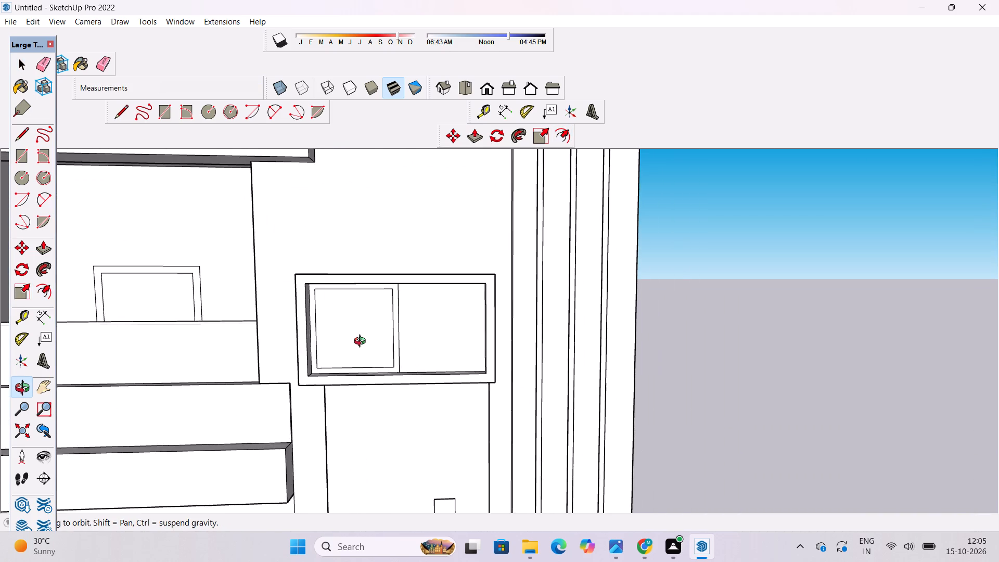
left_click_drag(362, 342, 531, 375, "shift")
scroll(546, 367, "up", 4)
left_click_drag(528, 366, 485, 346, "shift")
left_click_drag(485, 346, 492, 365)
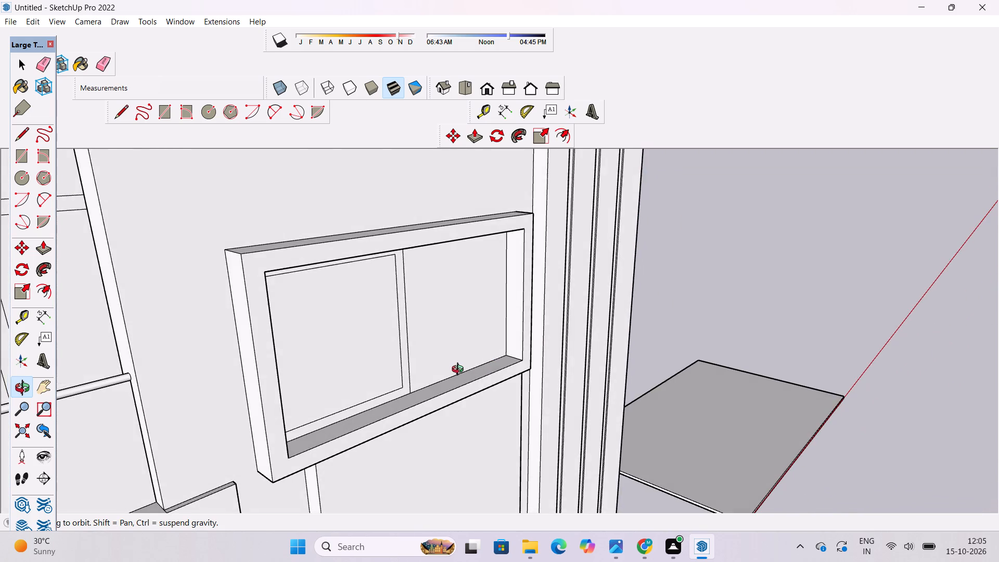
scroll(454, 369, "up", 3)
left_click_drag(450, 365, 466, 392, "shift")
scroll(440, 378, "up", 1, "shift")
left_click_drag(437, 368, 449, 384, "shift")
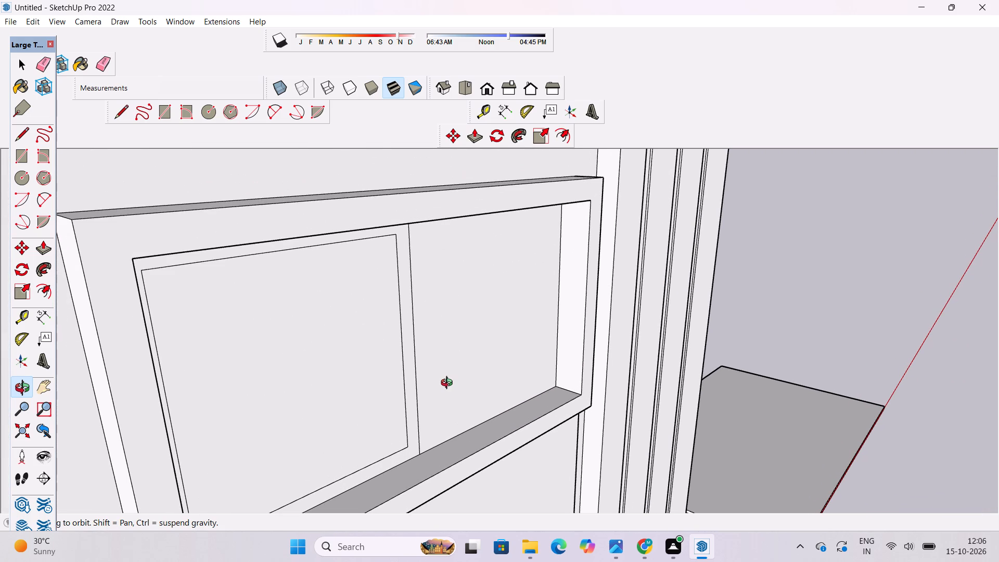
key("p")
left_click(447, 375)
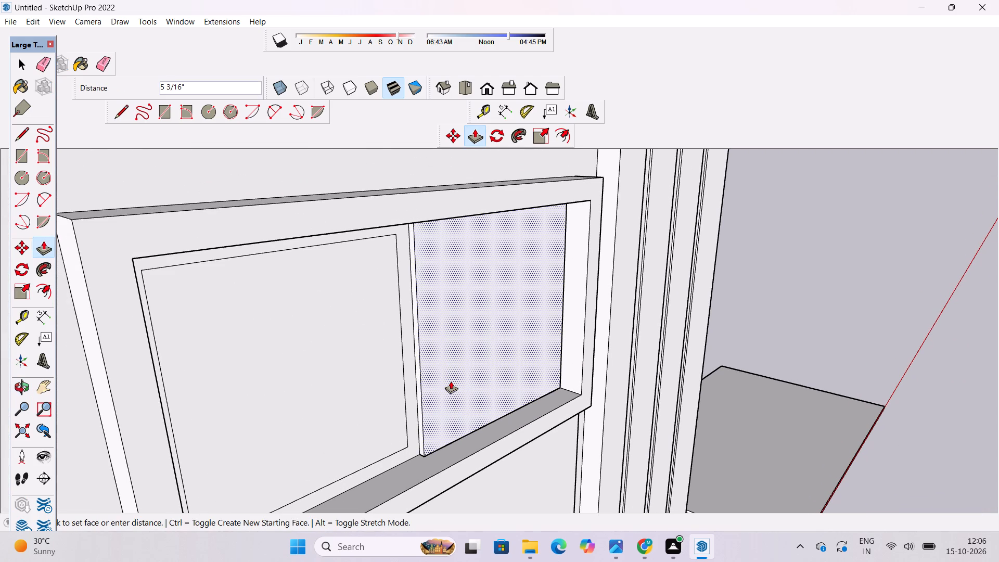
type("7\"")
key("Return")
key("space")
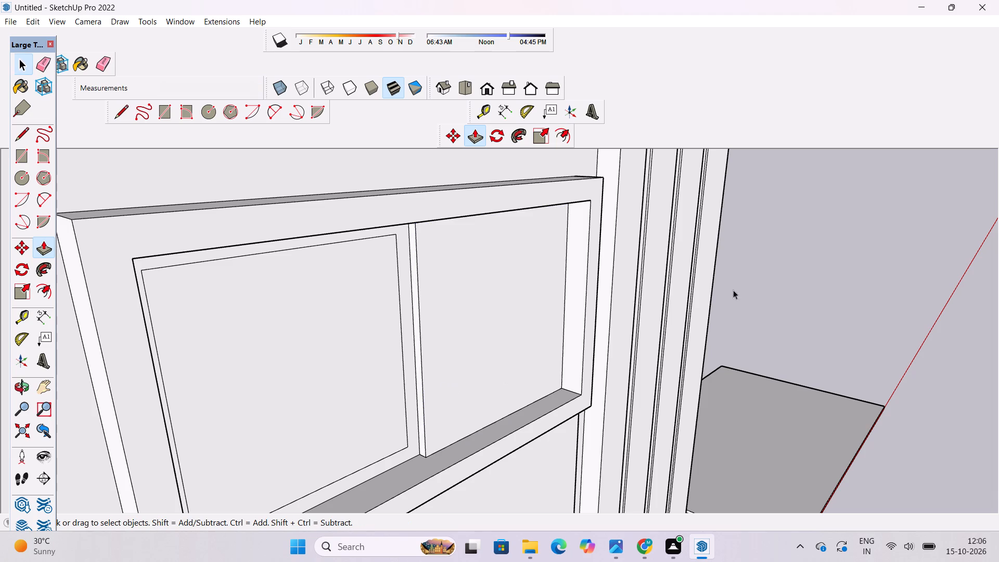
left_click(793, 254)
Examine the two-pane window above the tall door panel from several angles and against the surrounding facade.
key("o")
scroll(474, 305, "down", 6)
left_click_drag(466, 360, 343, 314)
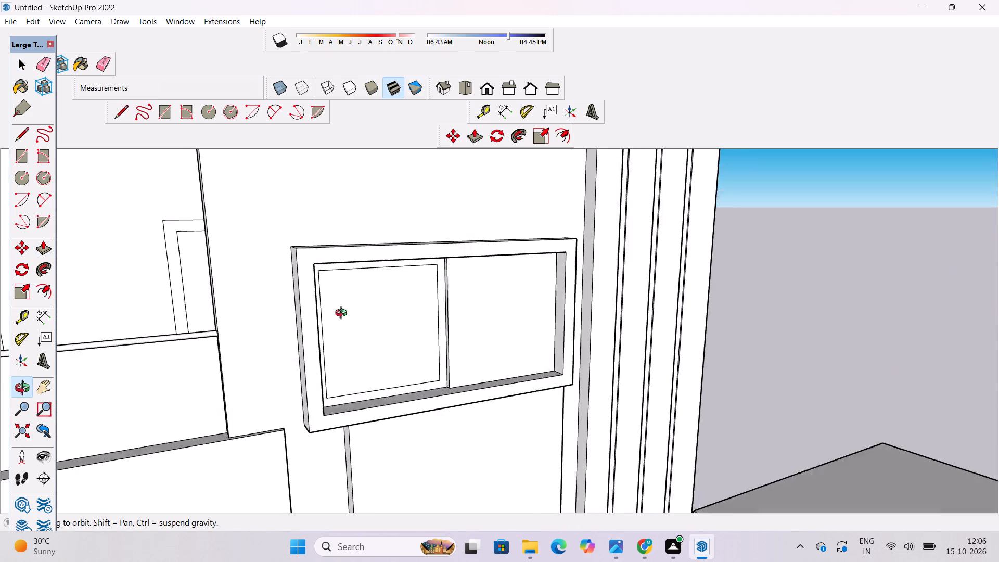
left_click_drag(343, 314, 237, 293)
scroll(396, 320, "up", 5)
scroll(406, 326, "down", 5)
left_click_drag(350, 370, 430, 363)
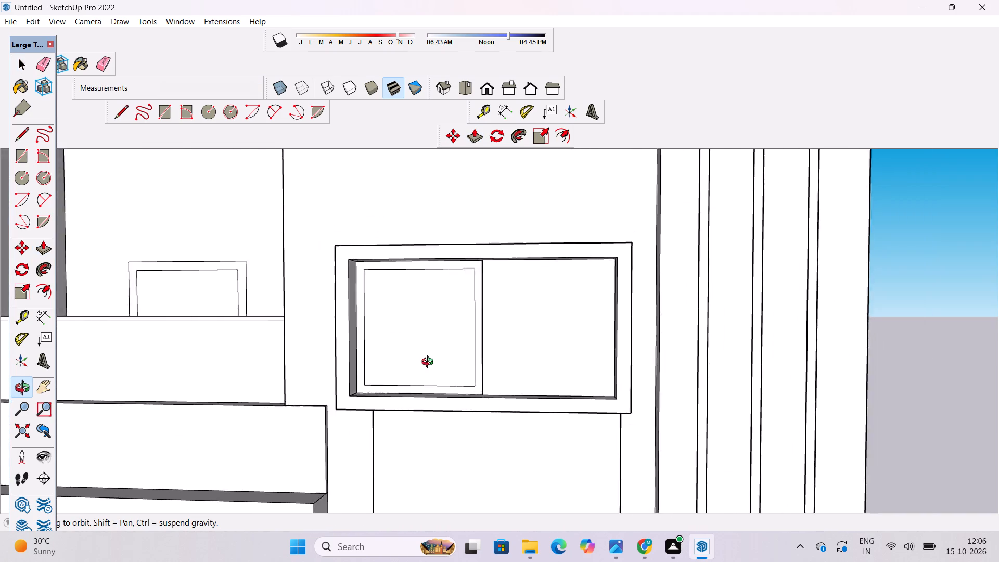
left_click_drag(430, 363, 437, 363)
left_click_drag(437, 363, 340, 291)
scroll(324, 289, "down", 6)
left_click_drag(386, 293, 342, 297)
scroll(342, 297, "down", 6)
scroll(318, 320, "up", 4)
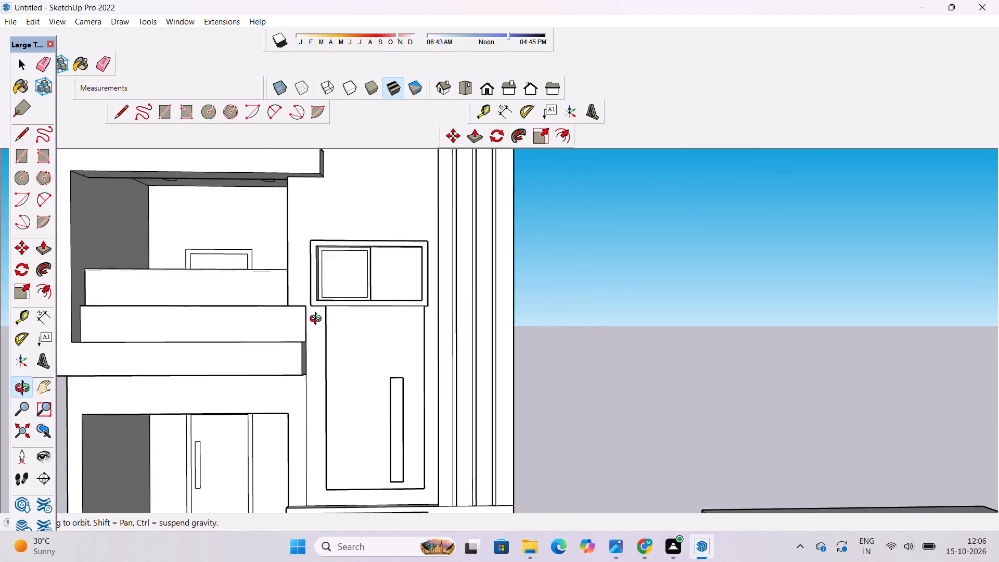
scroll(318, 320, "up", 1)
left_click_drag(319, 320, 483, 318, "shift")
Examine the upper-floor balcony and the whole front facade for remaining details.
scroll(398, 306, "down", 5, "shift")
left_click_drag(335, 306, 332, 376, "shift")
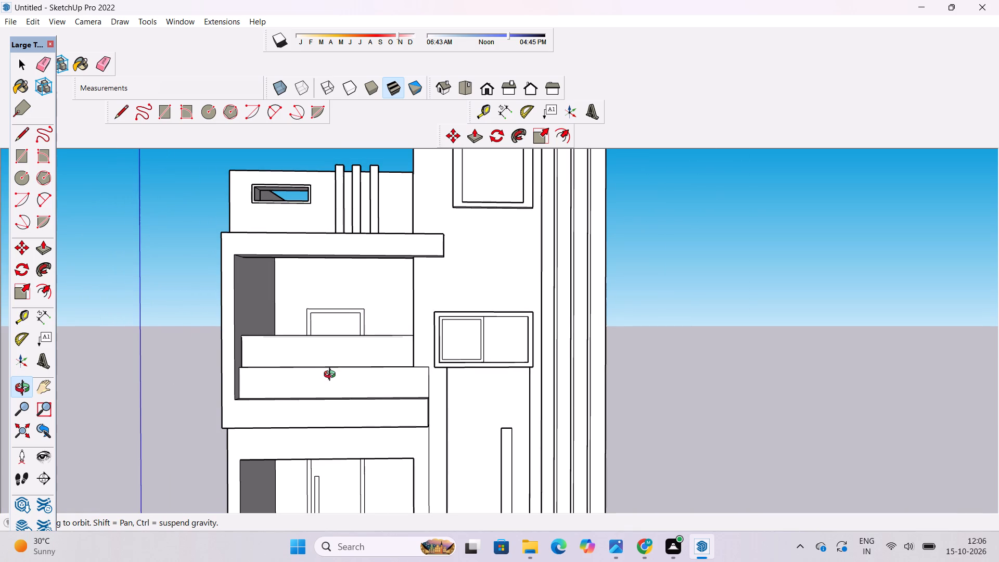
scroll(326, 371, "up", 3)
left_click_drag(325, 363, 328, 372)
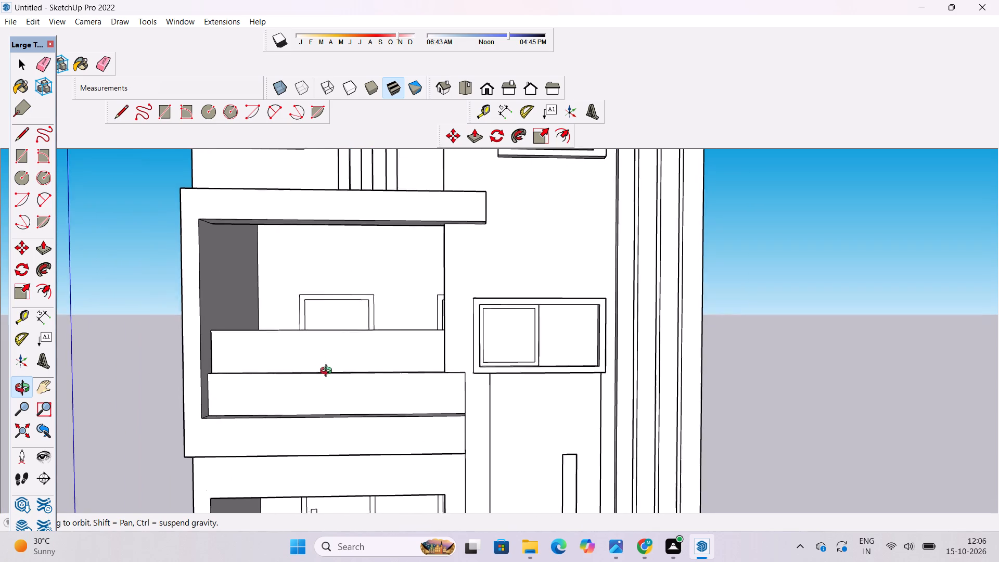
left_click_drag(328, 372, 336, 409)
scroll(349, 382, "up", 1)
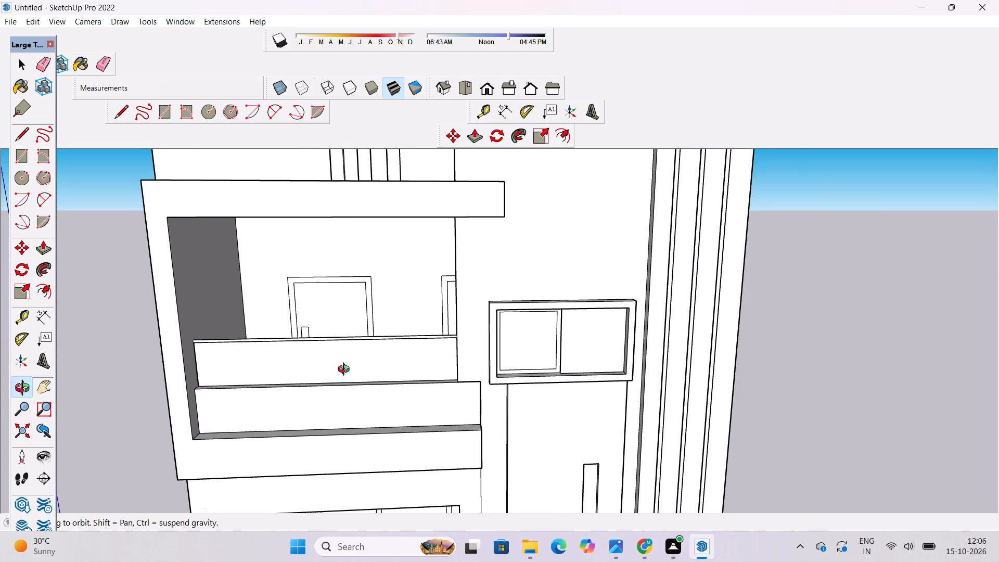
scroll(346, 371, "up", 1)
scroll(300, 365, "down", 5)
scroll(342, 313, "down", 9)
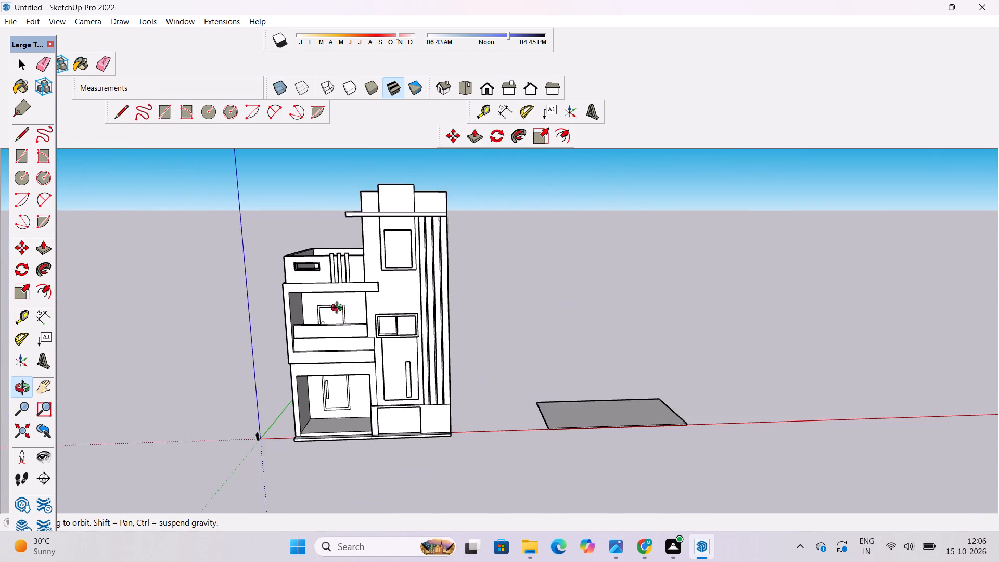
scroll(391, 443, "up", 5)
left_click_drag(391, 443, 397, 384)
scroll(365, 401, "down", 7)
scroll(388, 318, "up", 4)
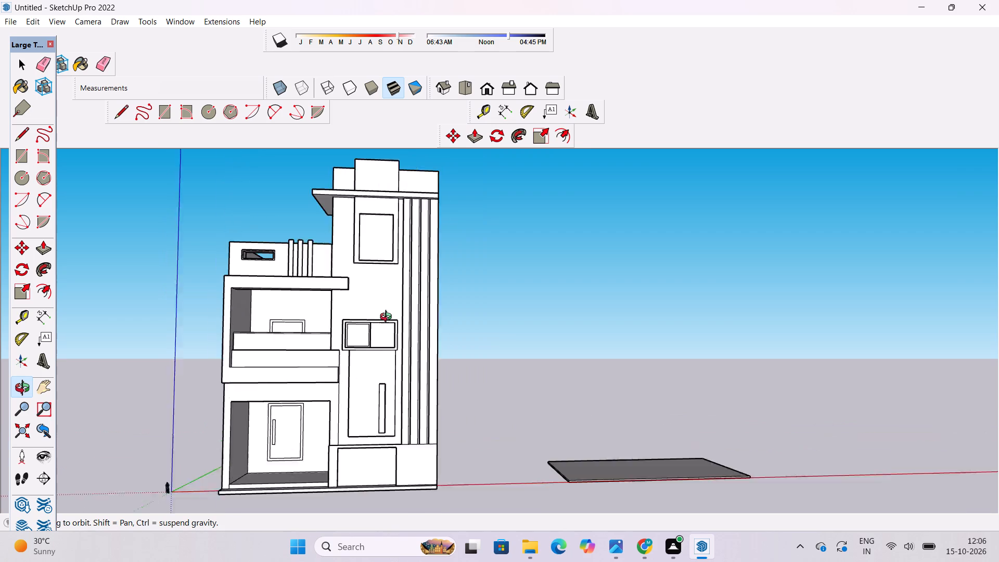
scroll(388, 318, "up", 1)
left_click_drag(317, 343, 304, 384)
Erase the loose flat rectangular slab lying on the ground beside the house.
scroll(304, 385, "down", 6)
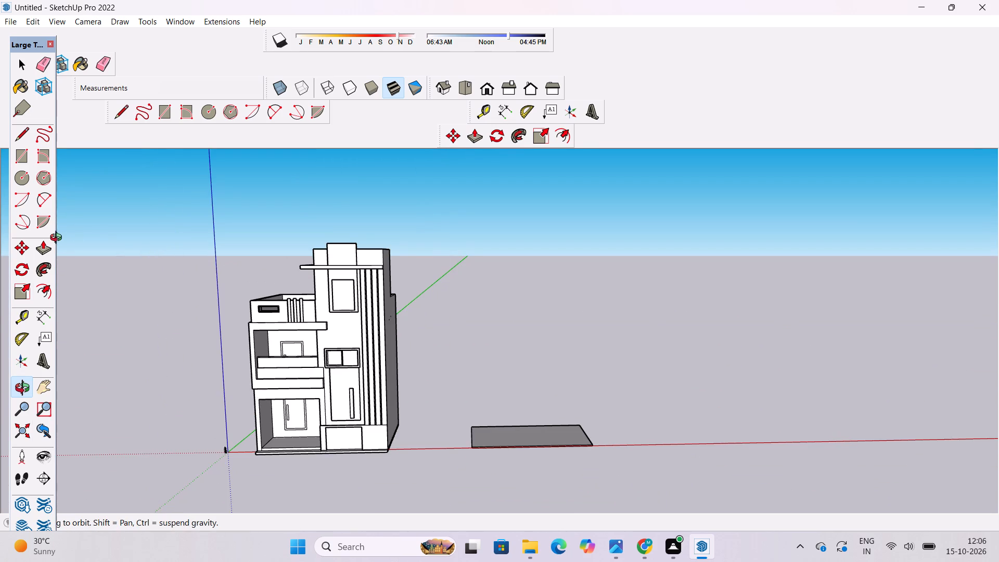
left_click(100, 61)
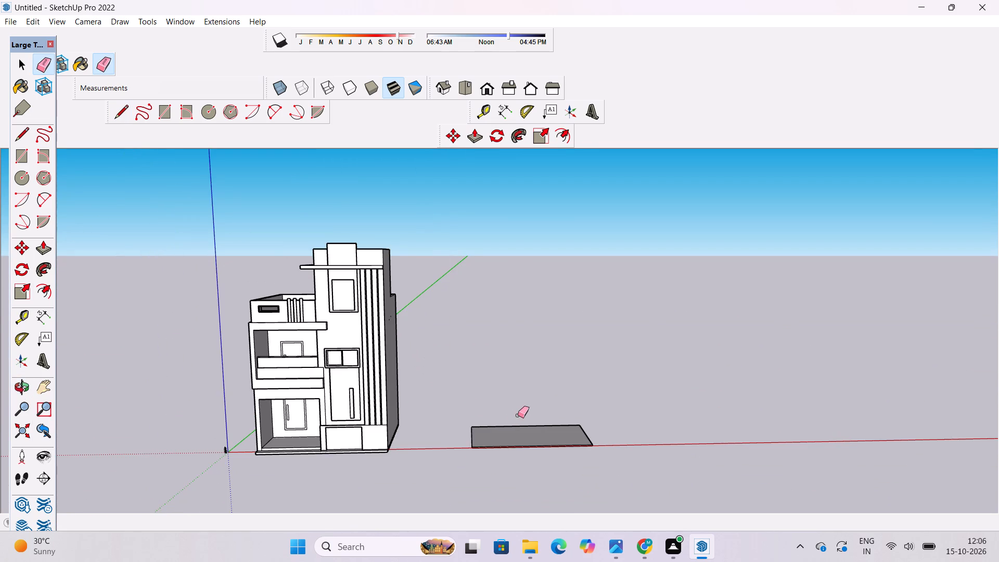
left_click_drag(518, 415, 521, 427)
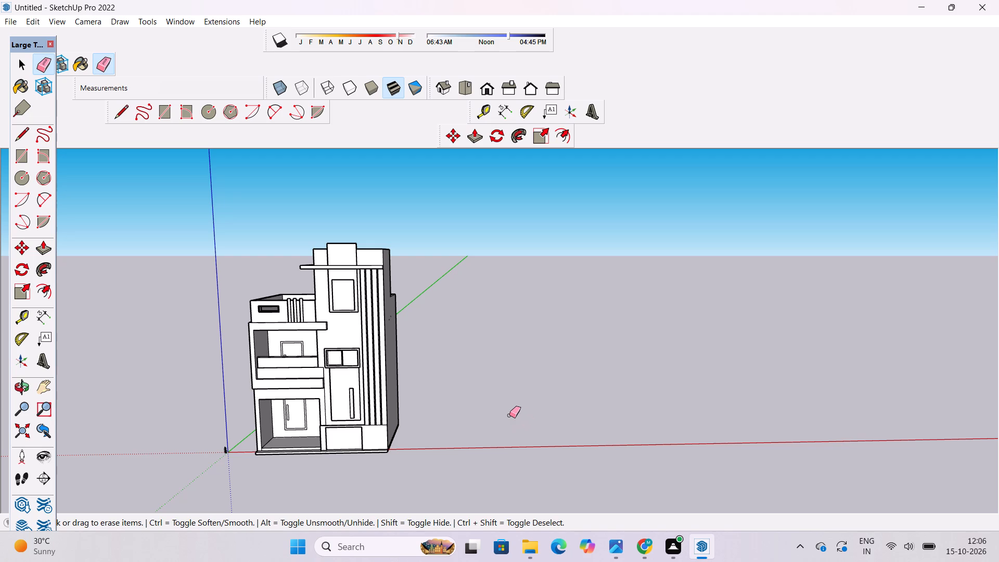
Examine the full front of the house from a distance and from below, including the terrace and tower.
scroll(509, 413, "down", 3)
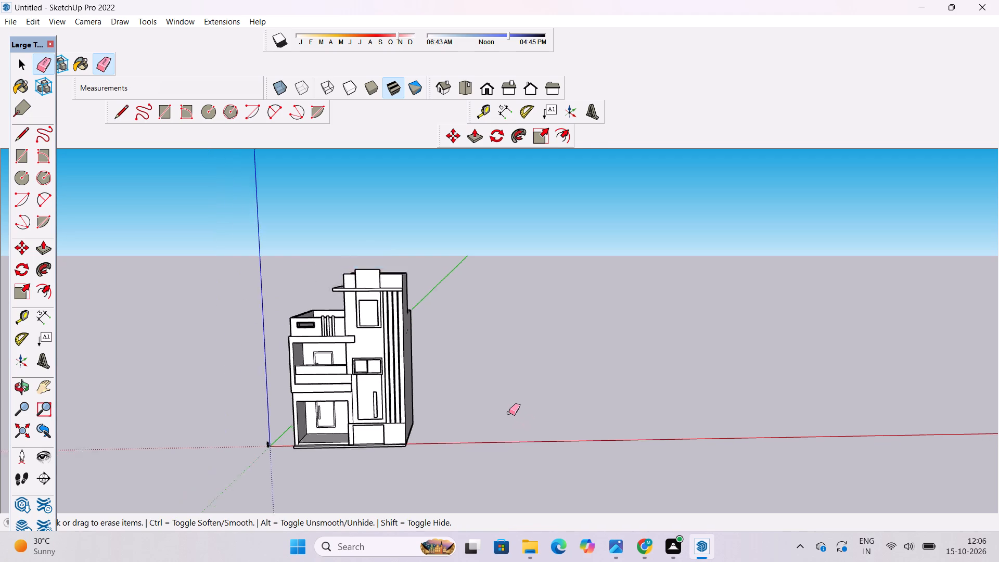
scroll(509, 413, "down", 1)
scroll(509, 413, "up", 4)
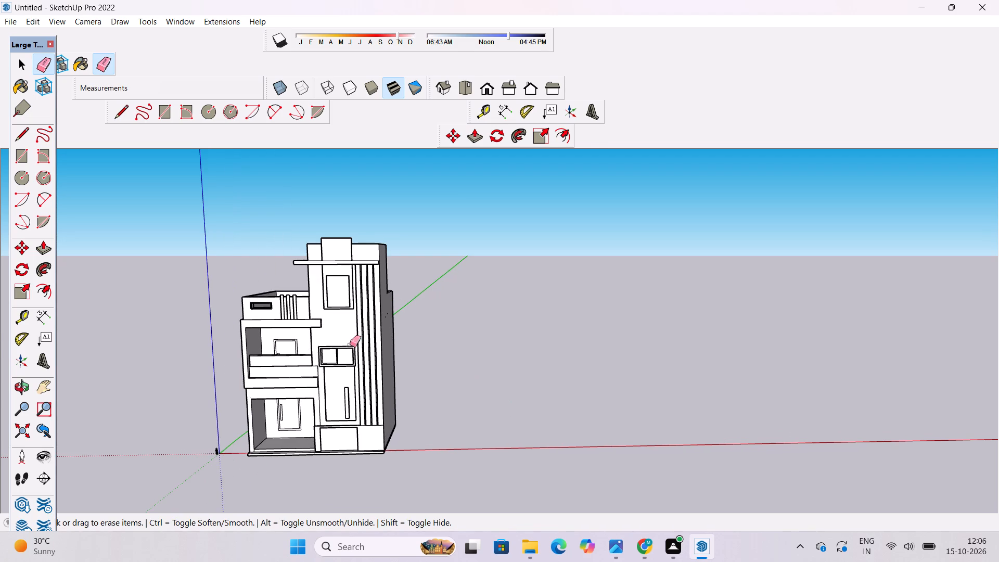
left_click(19, 387)
scroll(233, 302, "up", 2)
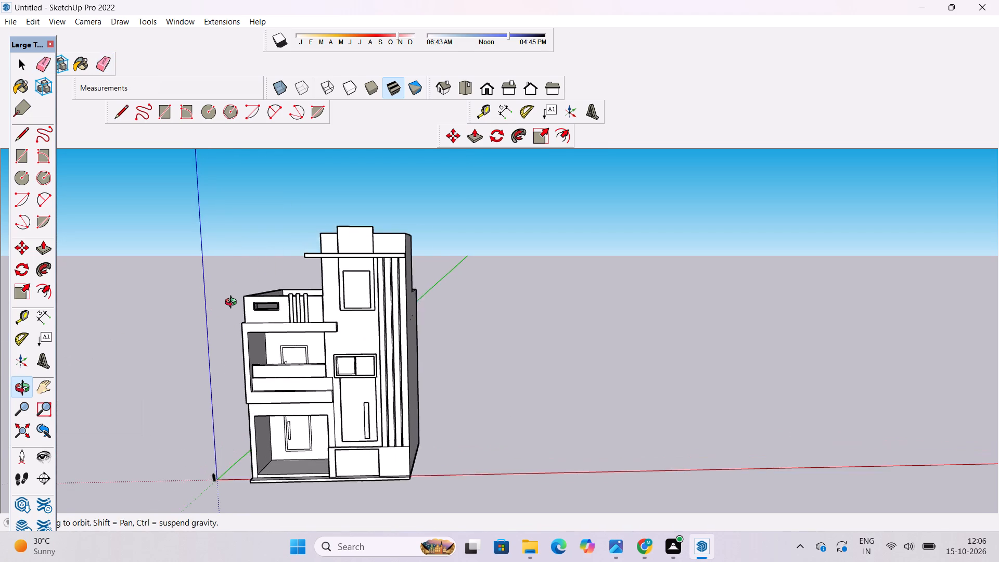
scroll(233, 303, "up", 2)
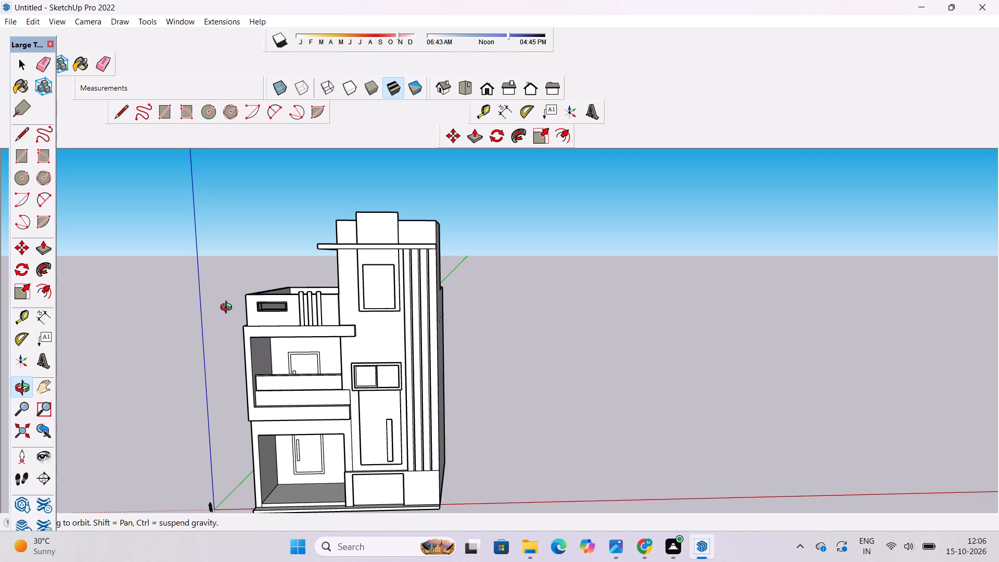
scroll(229, 310, "down", 5)
scroll(223, 350, "up", 7)
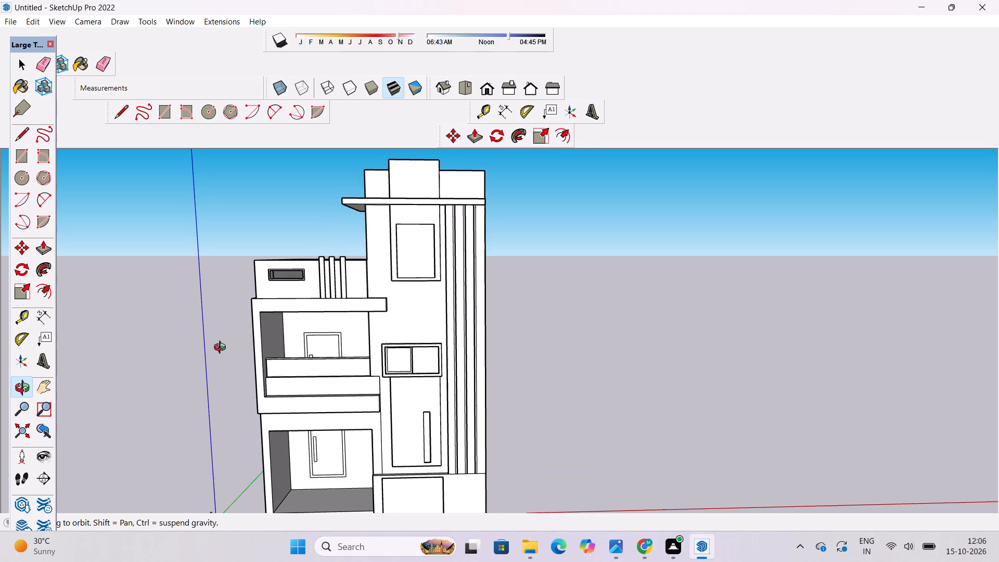
left_click_drag(222, 349, 290, 261)
scroll(317, 201, "up", 4)
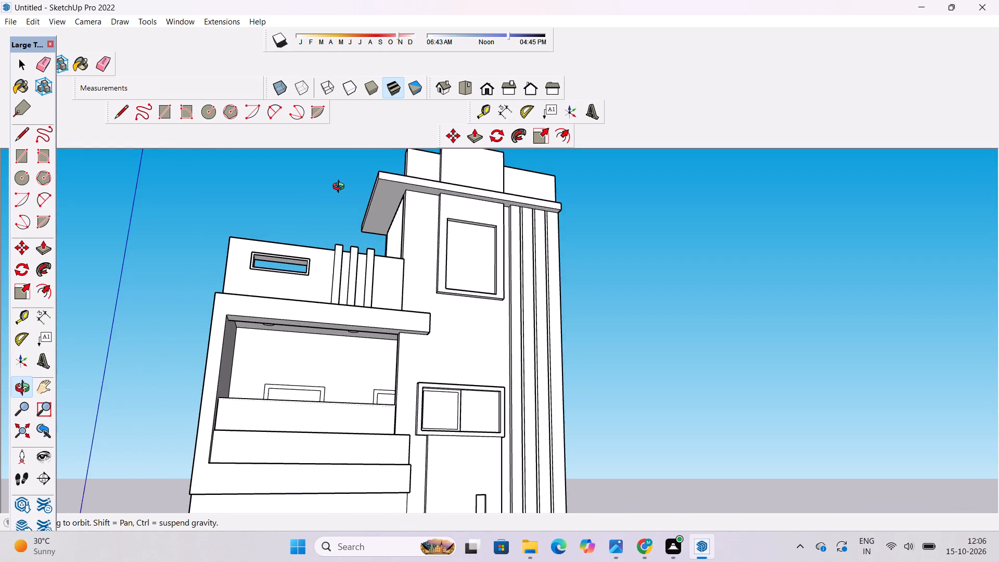
scroll(341, 190, "down", 3)
scroll(341, 217, "up", 3)
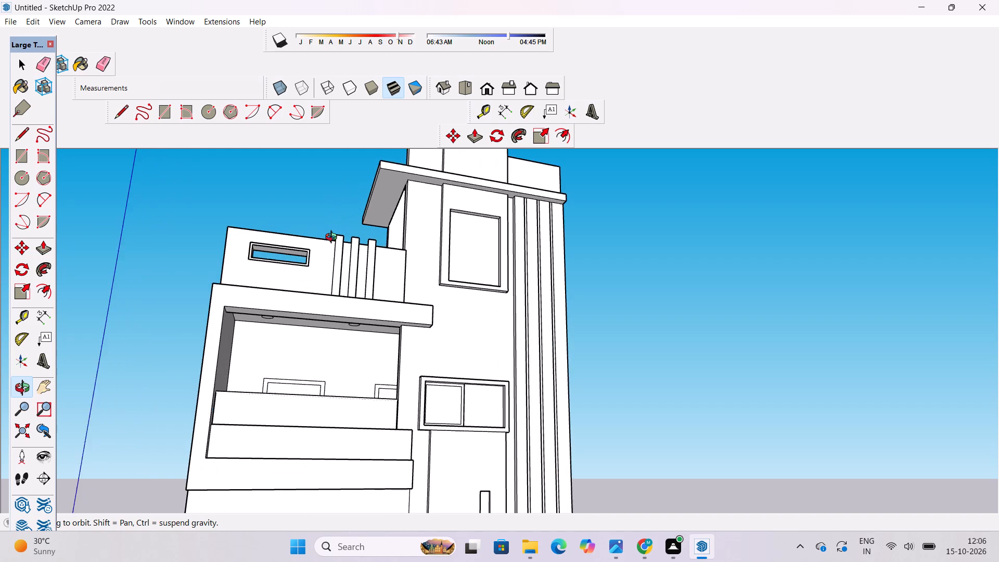
scroll(333, 239, "down", 3)
scroll(333, 240, "up", 1)
scroll(333, 240, "down", 2)
left_click_drag(364, 245, 366, 290, "shift")
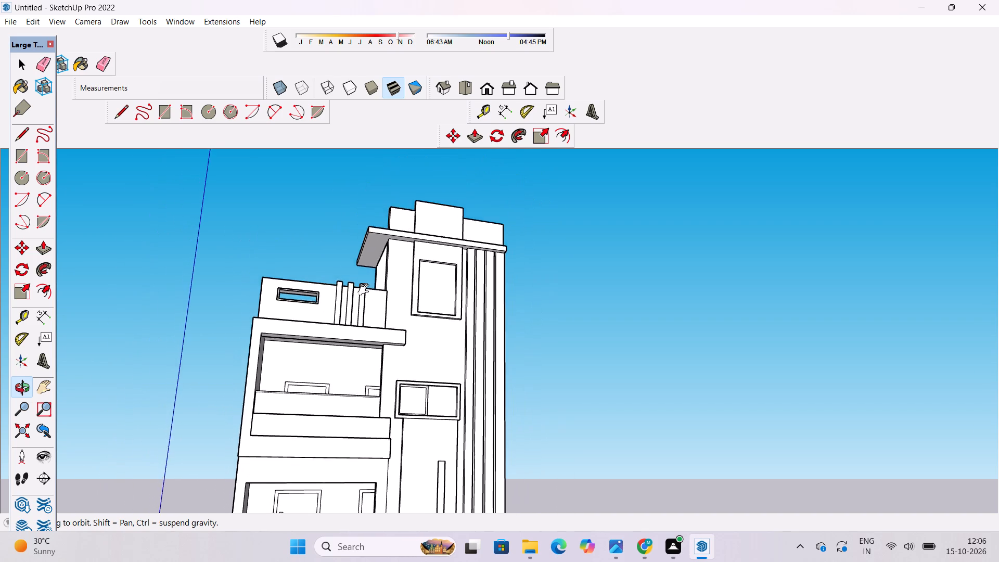
left_click_drag(366, 290, 313, 329, "shift")
Examine the underside of the tower's roof overhang where it meets the vertical fins and the framed window panel.
scroll(468, 224, "up", 9)
left_click_drag(464, 288, 450, 186, "shift")
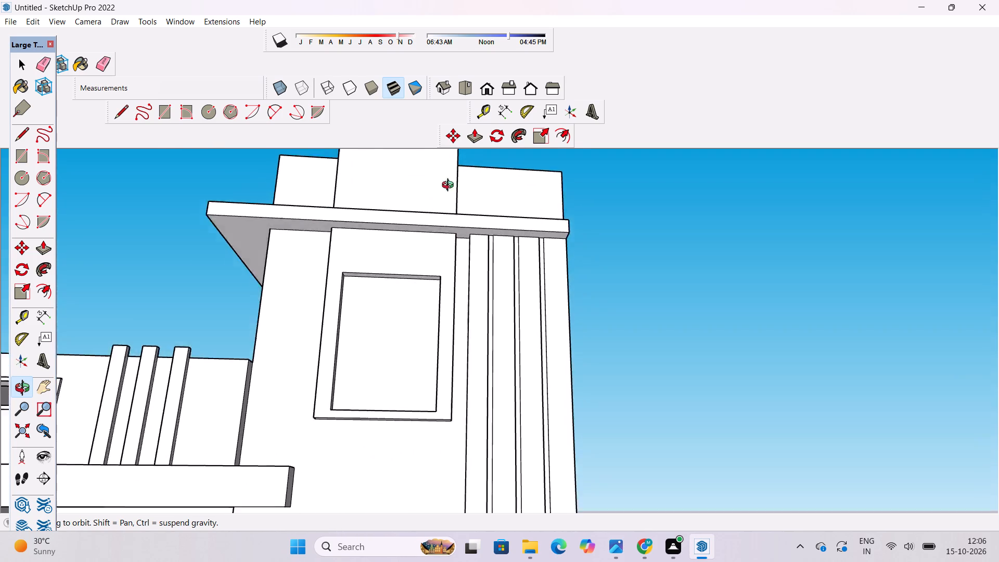
left_click_drag(450, 186, 444, 138, "shift")
scroll(439, 250, "up", 4)
left_click_drag(406, 241, 470, 285, "shift")
left_click_drag(454, 276, 404, 267)
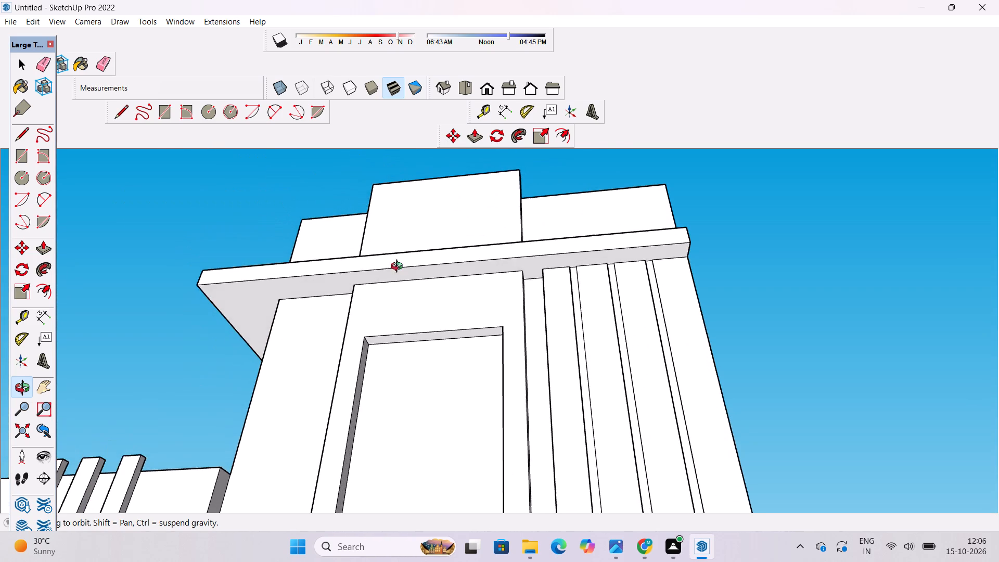
scroll(583, 256, "up", 9)
left_click_drag(581, 253, 527, 248, "shift")
left_click_drag(526, 247, 555, 238)
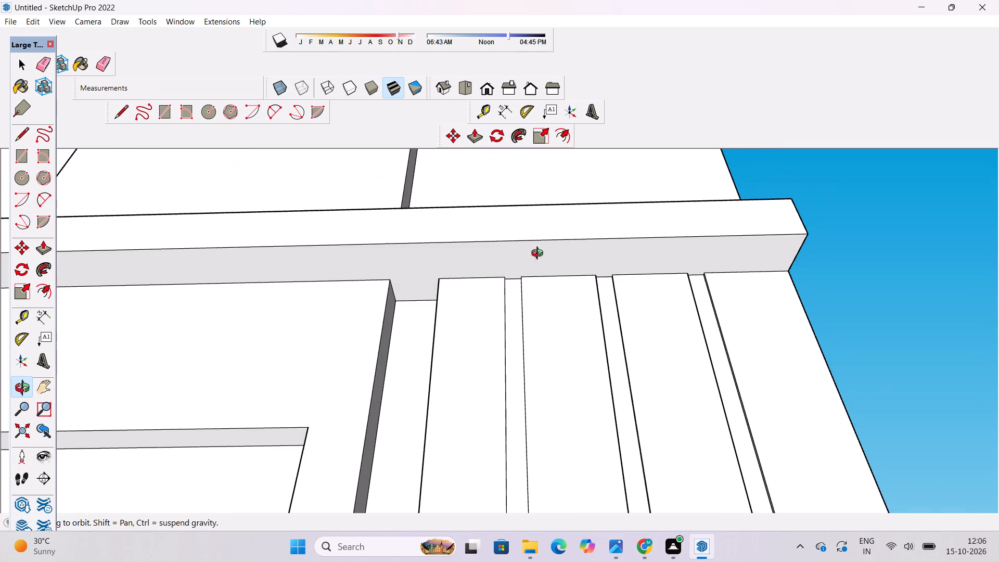
left_click_drag(536, 256, 571, 256, "shift")
scroll(559, 255, "down", 4)
left_click_drag(510, 270, 532, 260)
left_click_drag(533, 260, 548, 269, "shift")
left_click_drag(552, 269, 530, 269)
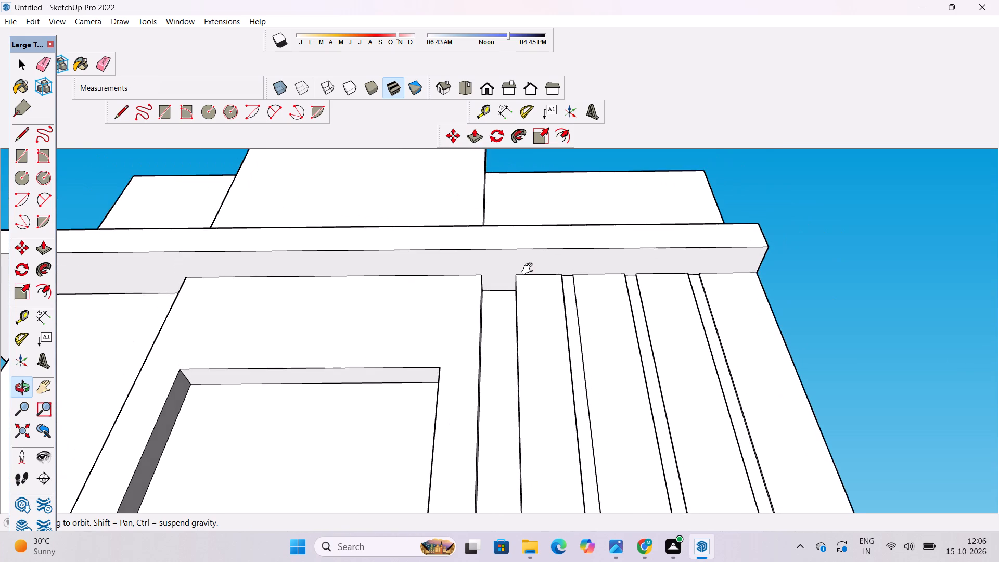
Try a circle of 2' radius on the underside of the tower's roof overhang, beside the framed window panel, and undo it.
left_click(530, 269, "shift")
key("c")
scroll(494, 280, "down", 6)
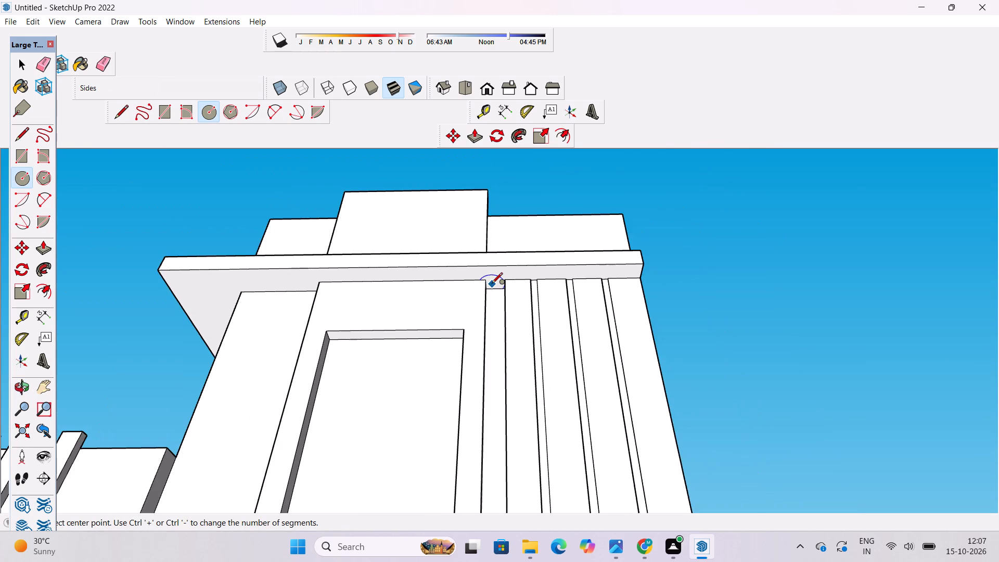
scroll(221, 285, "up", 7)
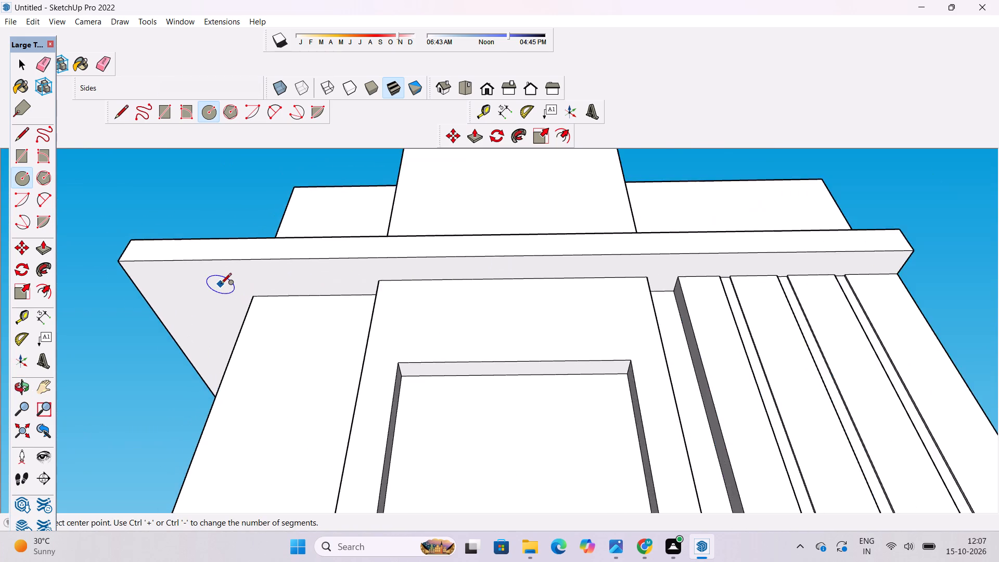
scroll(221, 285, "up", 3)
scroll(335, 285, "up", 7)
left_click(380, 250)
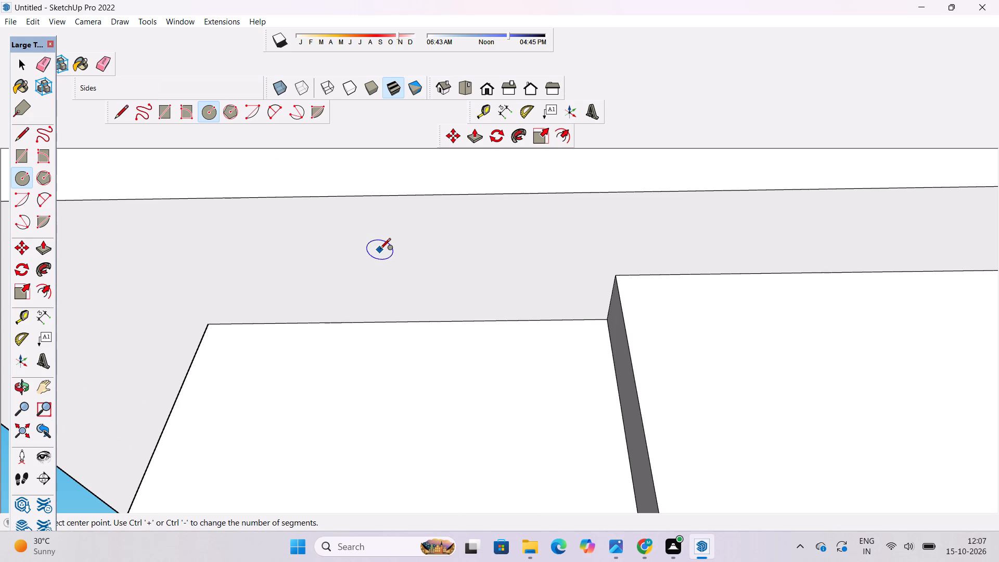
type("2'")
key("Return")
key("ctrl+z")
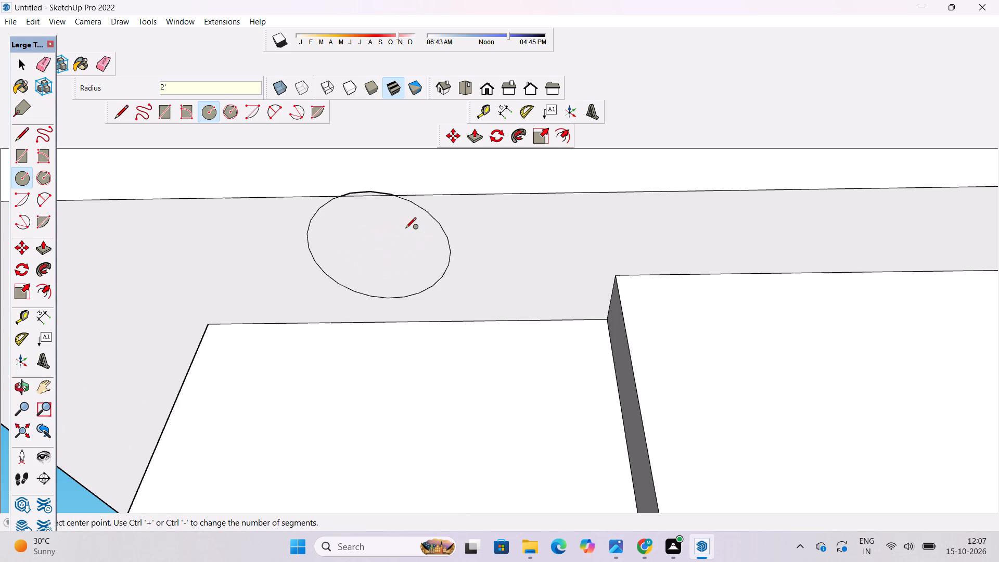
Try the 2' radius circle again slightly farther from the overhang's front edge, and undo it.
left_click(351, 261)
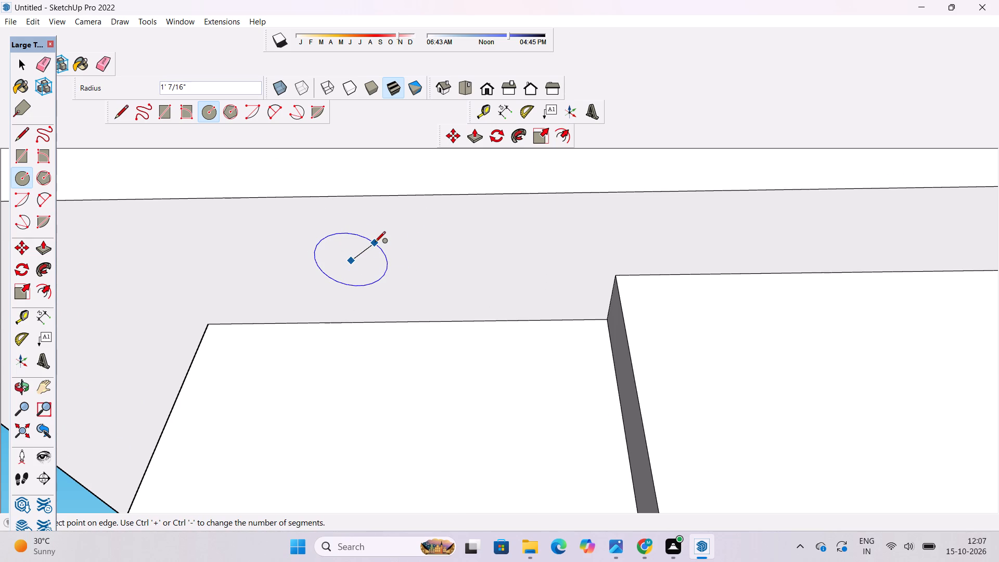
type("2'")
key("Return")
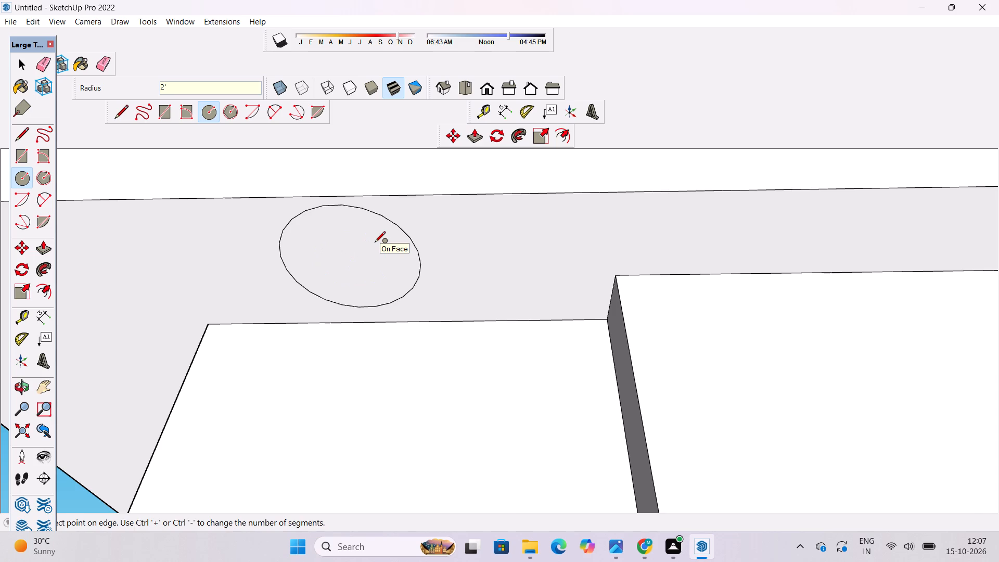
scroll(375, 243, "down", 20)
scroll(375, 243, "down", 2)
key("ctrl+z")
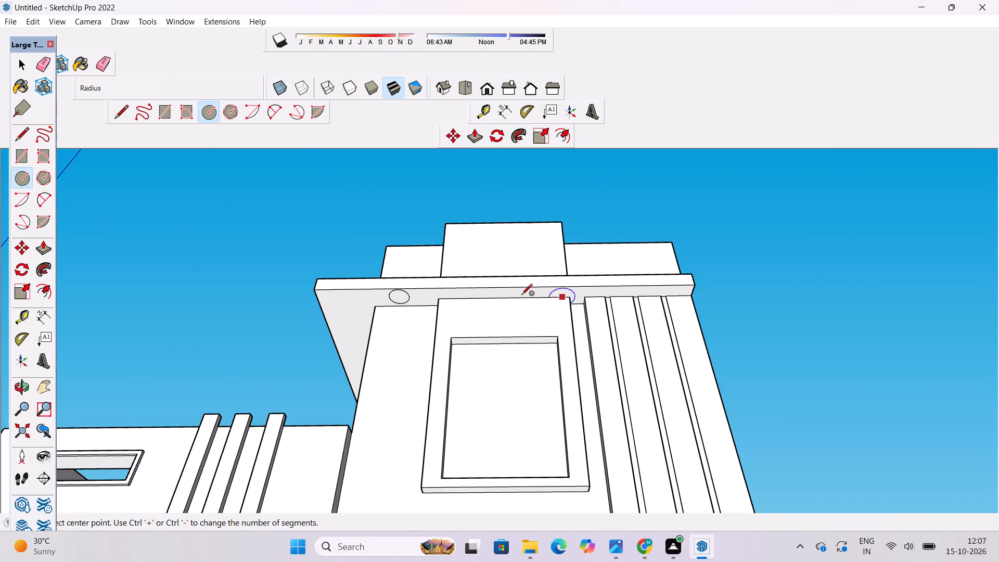
Draw a circle of 1' radius on the overhang's underside, in front of the plain wall beside the framed window panel.
scroll(411, 282, "up", 4)
scroll(394, 331, "up", 10)
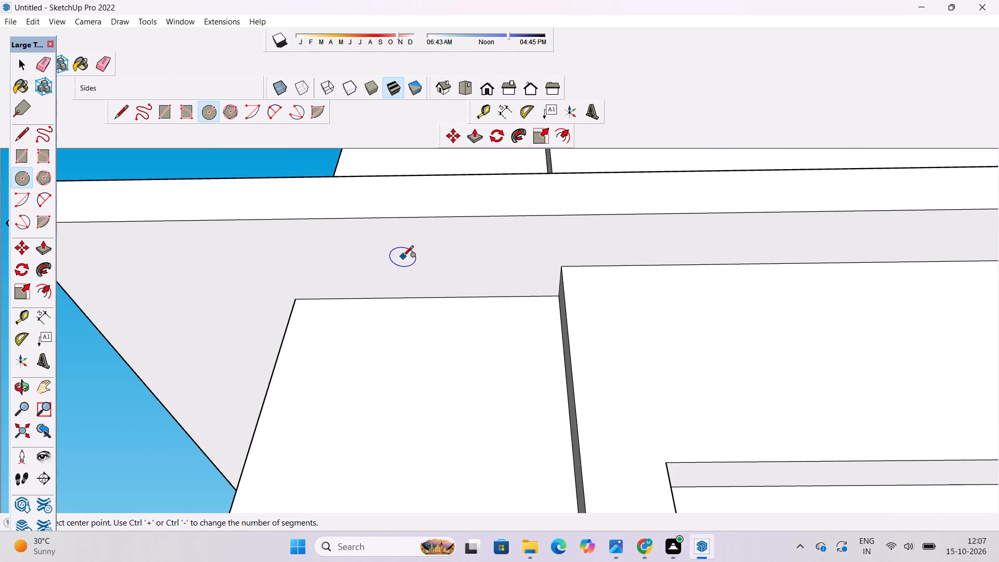
left_click(403, 257)
key("1")
key("apostrophe")
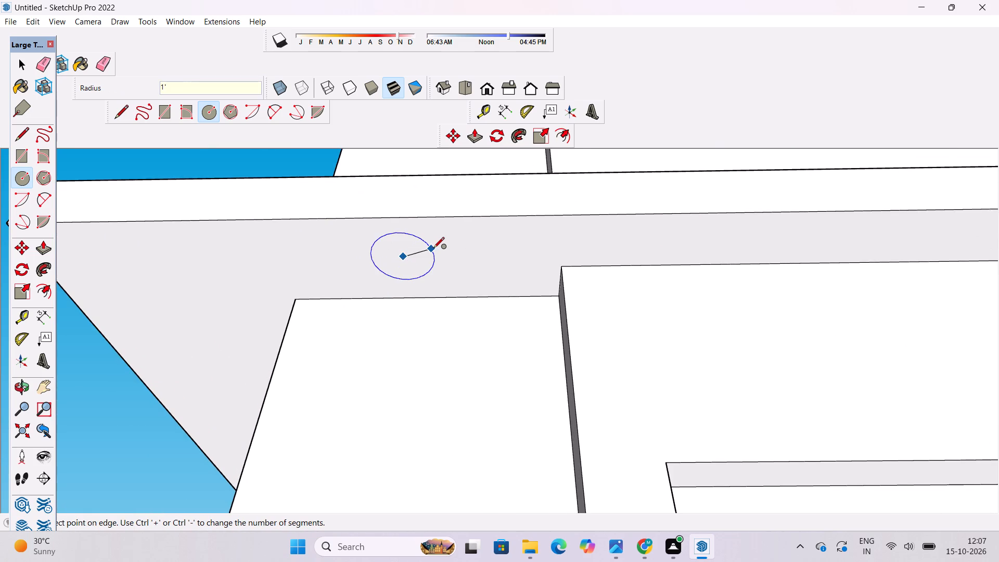
key("Return")
key("space")
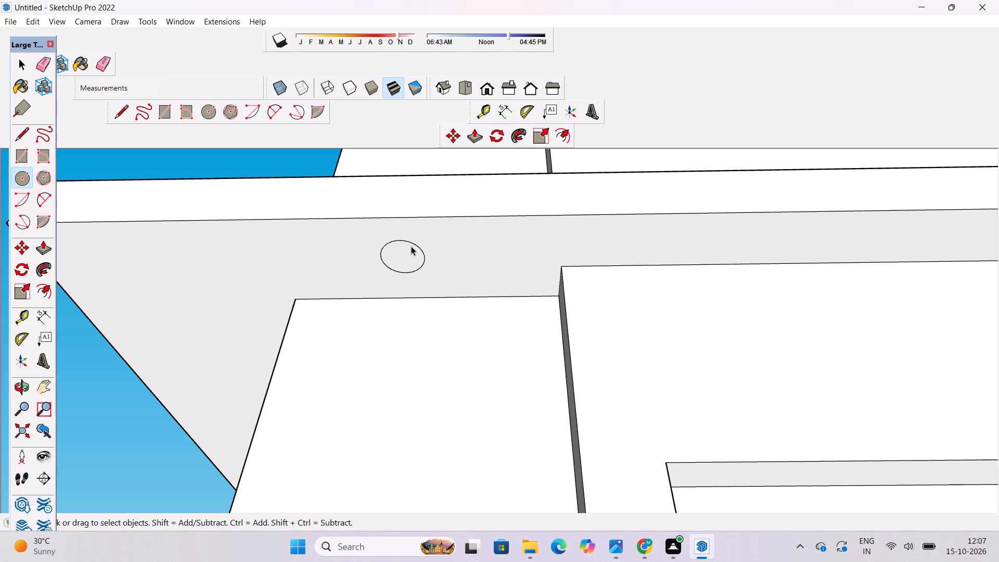
Set the number of segments of the 1' radius circle to 60.
key("b")
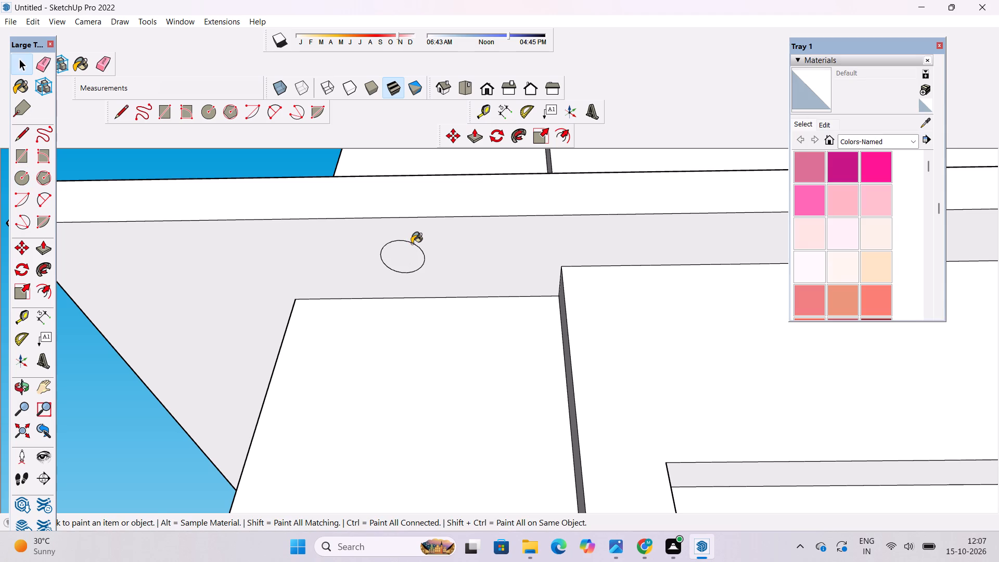
key("space")
left_click(412, 244)
scroll(856, 148, "up", 3)
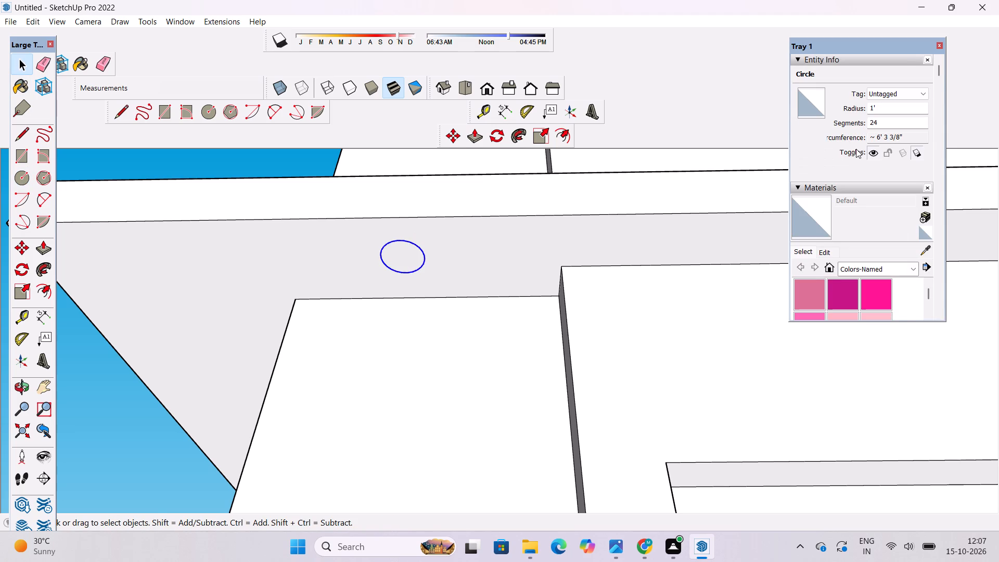
left_click(892, 118)
key("BackSpace")
key("BackSpace")
key("BackSpace")
key("BackSpace")
key("BackSpace")
key("BackSpace")
key("BackSpace")
key("BackSpace")
key("6")
key("0")
key("Return")
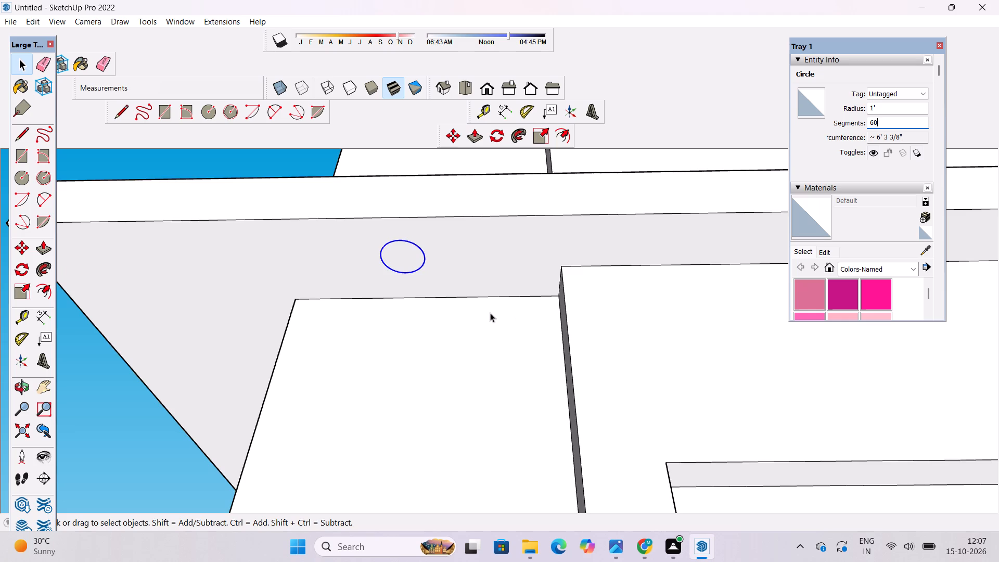
scroll(436, 332, "down", 2)
left_click(332, 184)
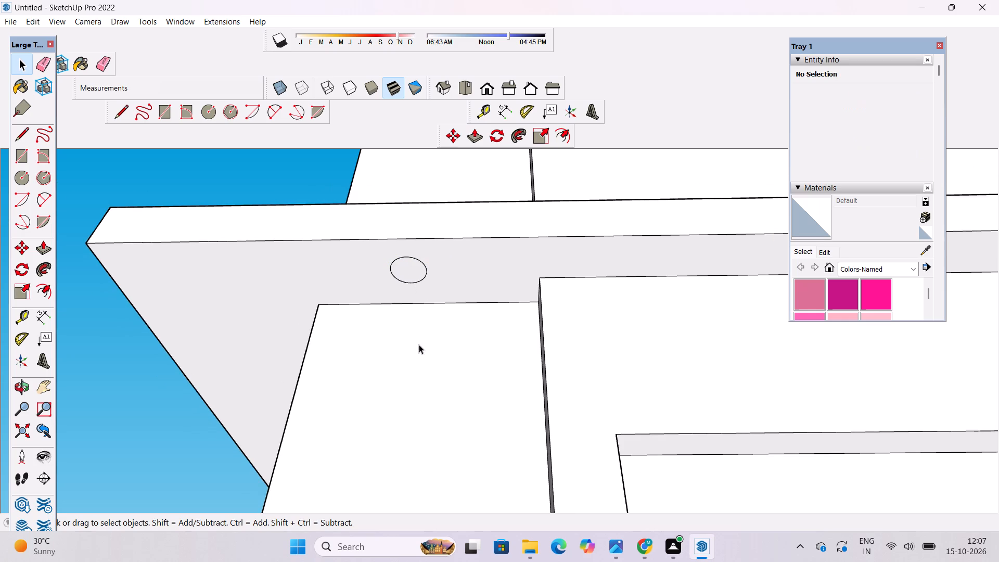
Copy the circle and its face about 45' along the overhang's underside to the area above the vertical fins.
scroll(414, 262, "up", 4)
double_click(414, 262)
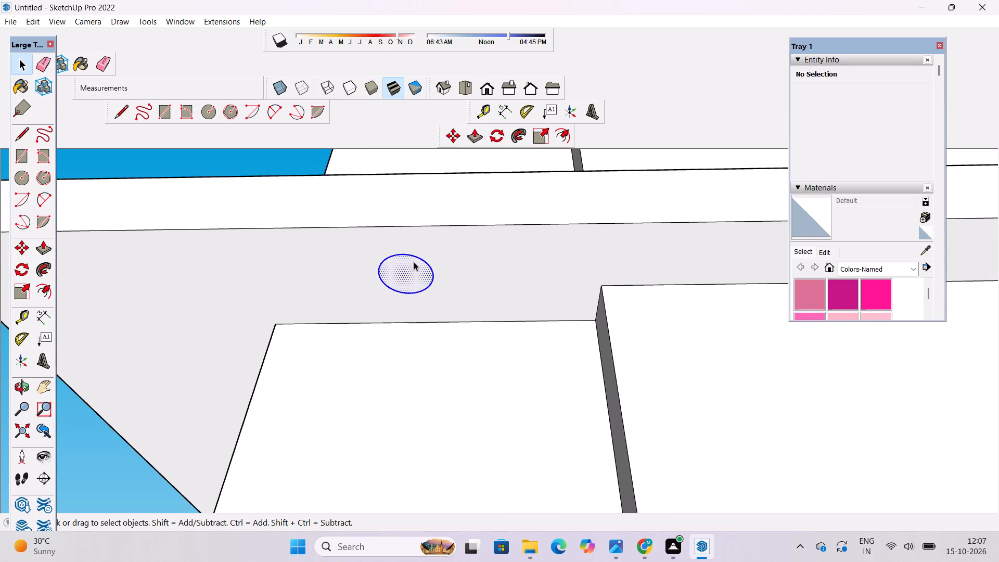
key("m")
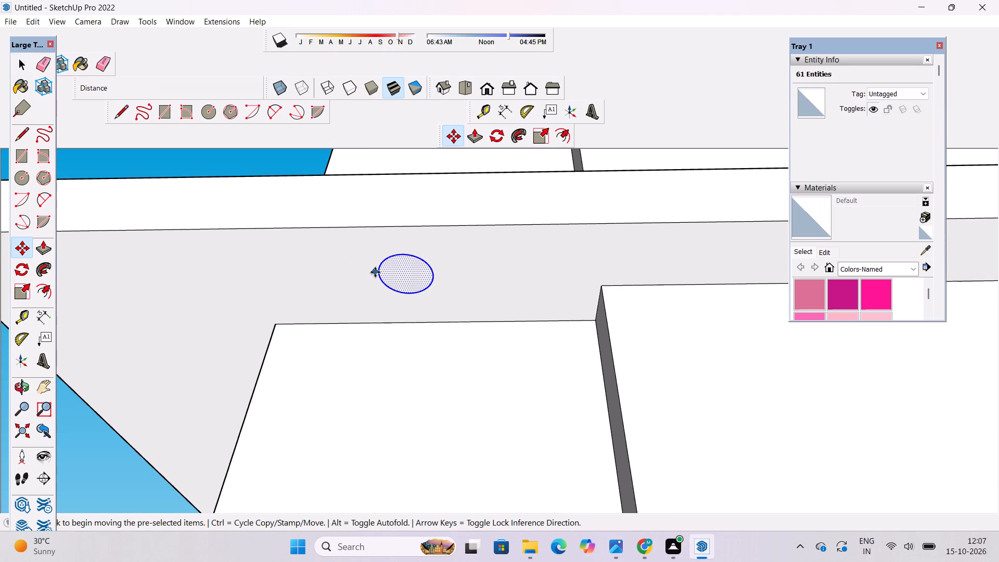
left_click(377, 272)
scroll(347, 279, "down", 12)
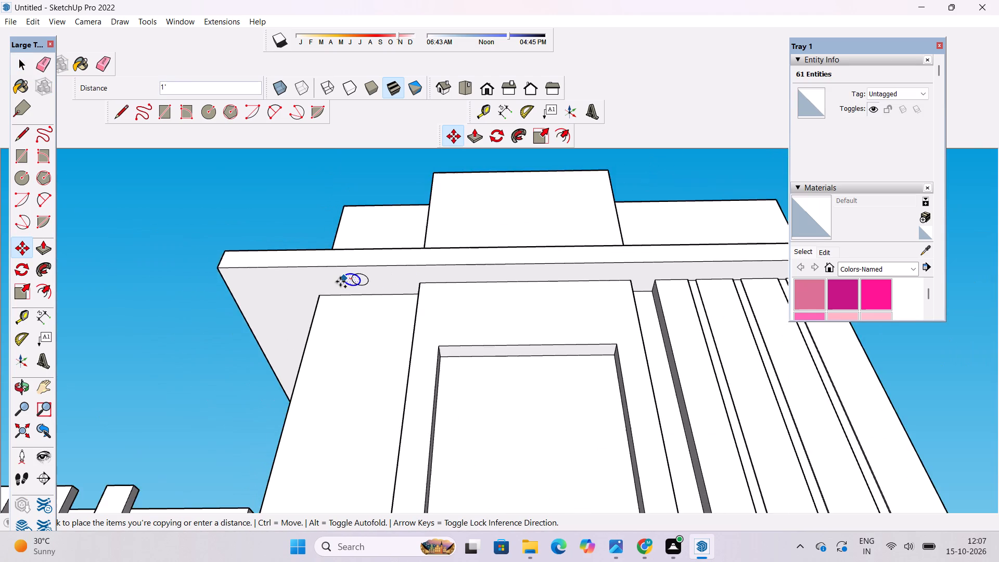
scroll(340, 282, "down", 6)
scroll(574, 296, "up", 9)
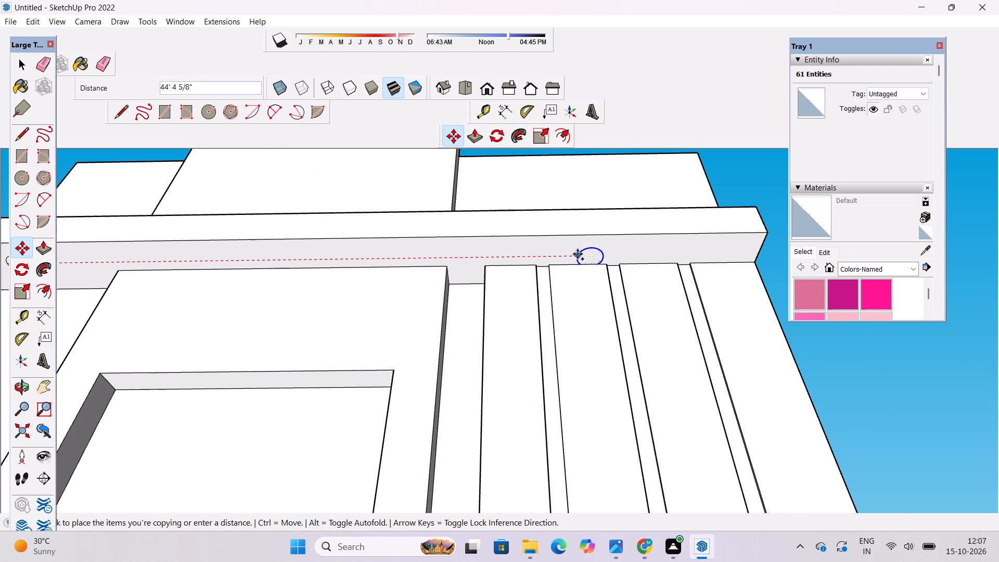
scroll(578, 254, "up", 6)
left_click(594, 245)
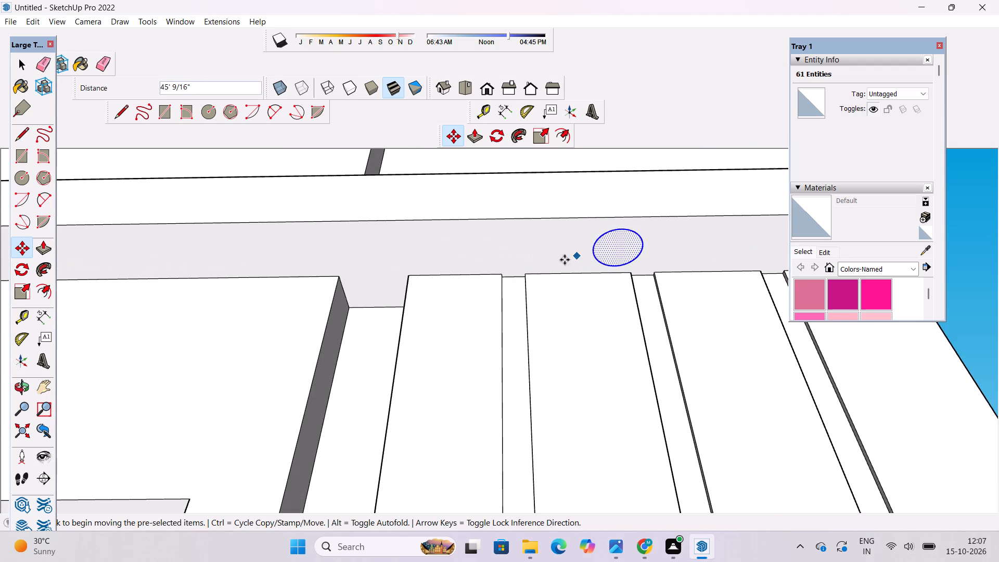
scroll(502, 268, "down", 3)
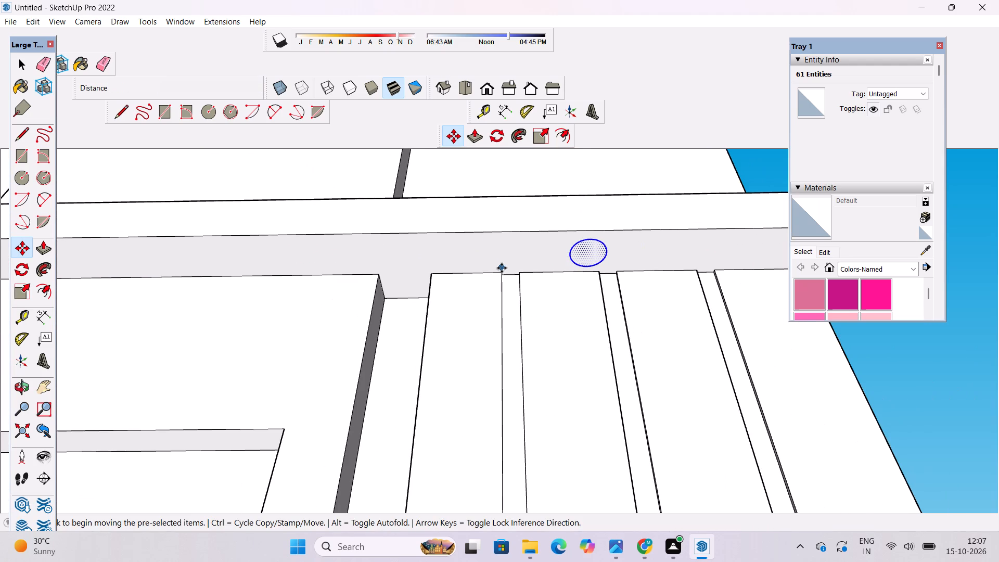
key("space")
scroll(615, 277, "down", 5)
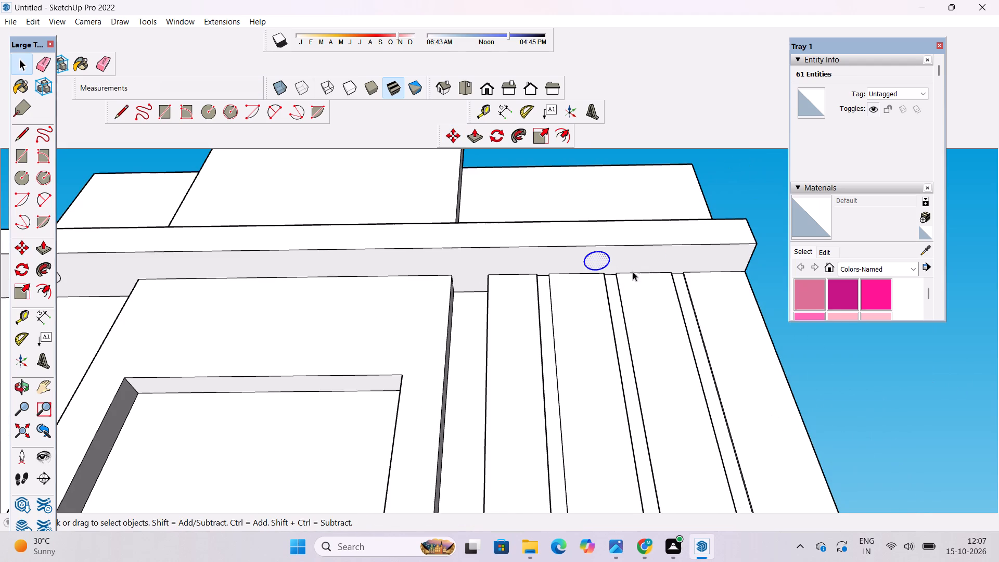
left_click(752, 194)
Examine the roof overhang with its two circles from below and the tower's front and roof panels from above.
key("o")
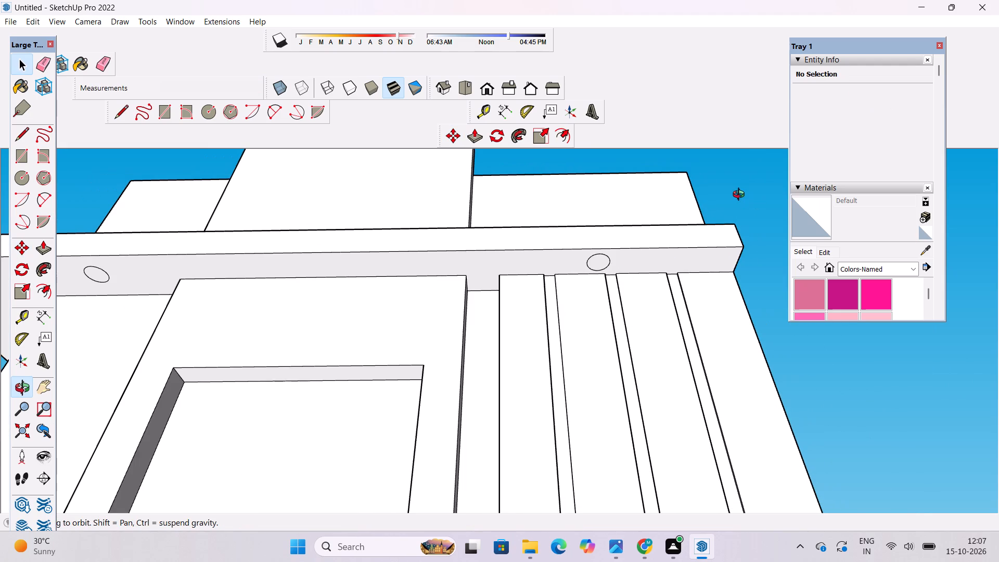
scroll(488, 216, "down", 5)
left_click_drag(494, 229, 529, 372)
scroll(137, 274, "up", 3)
left_click_drag(232, 262, 416, 212)
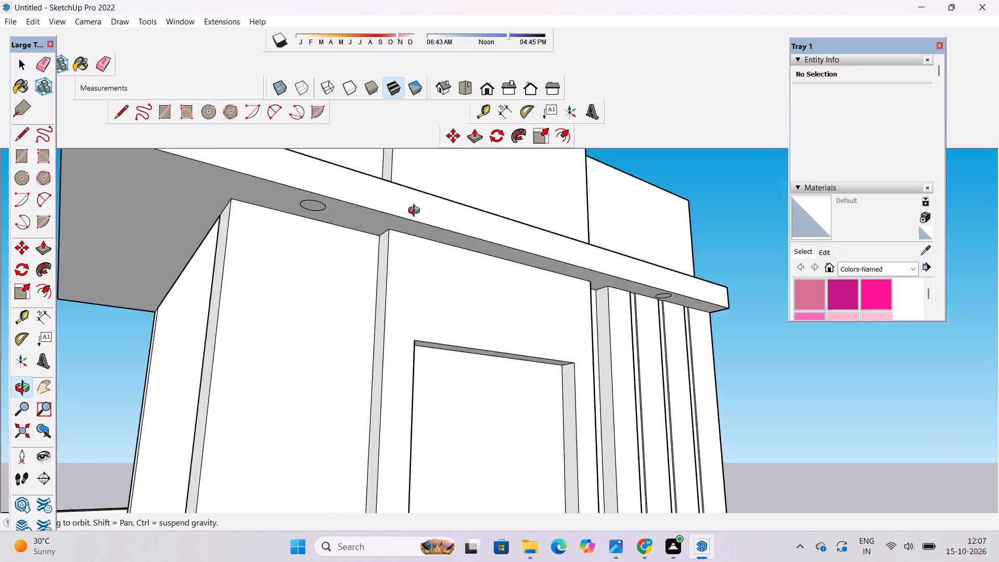
left_click_drag(416, 212, 356, 391)
scroll(368, 262, "down", 8)
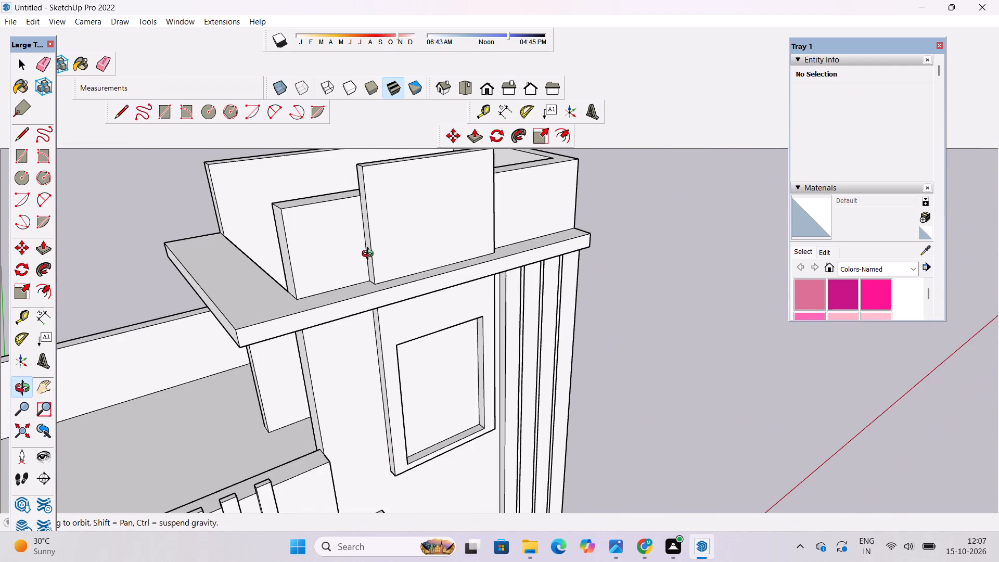
scroll(370, 255, "down", 2)
left_click_drag(374, 254, 378, 272)
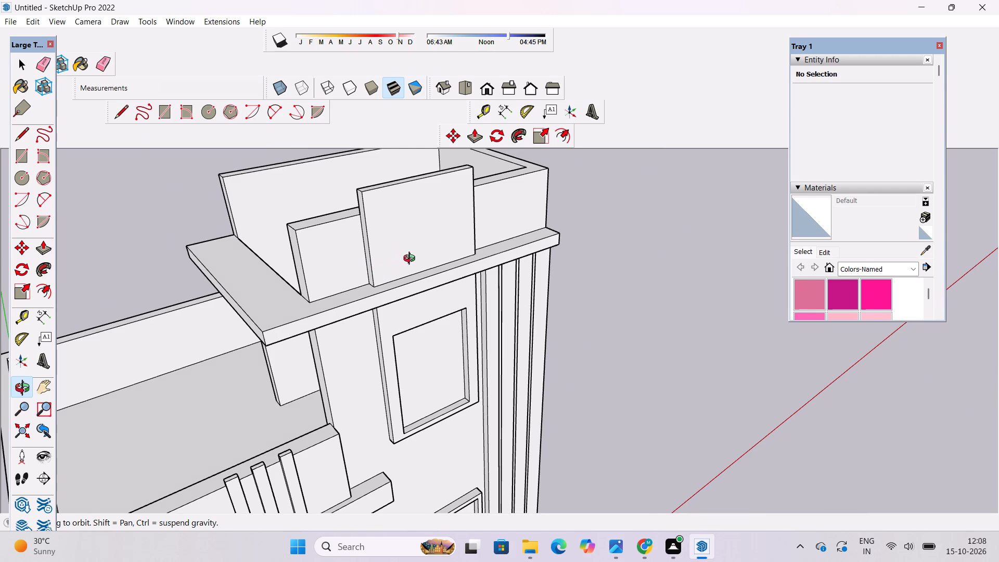
scroll(412, 260, "down", 1)
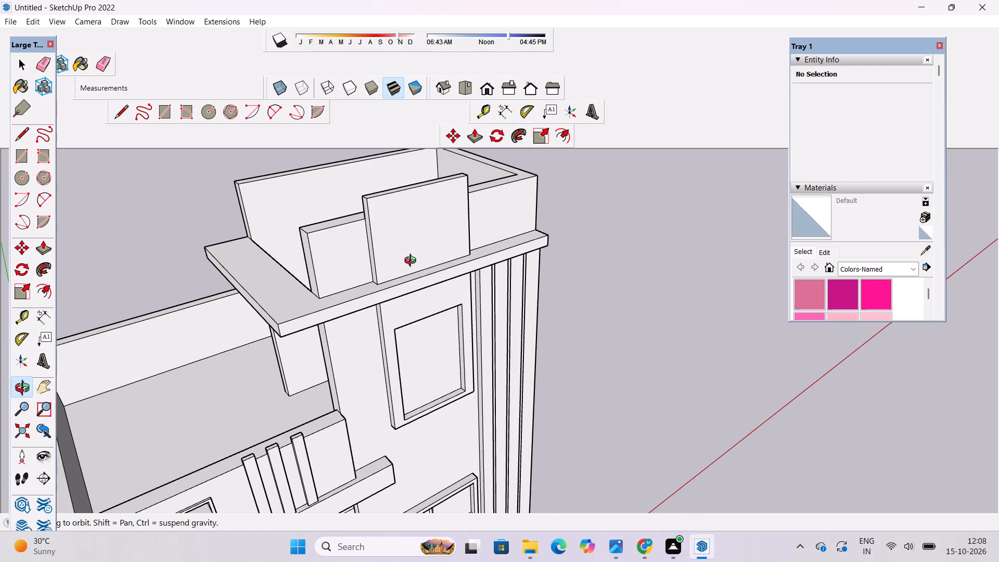
scroll(413, 262, "down", 4)
left_click_drag(419, 296, 456, 329, "shift")
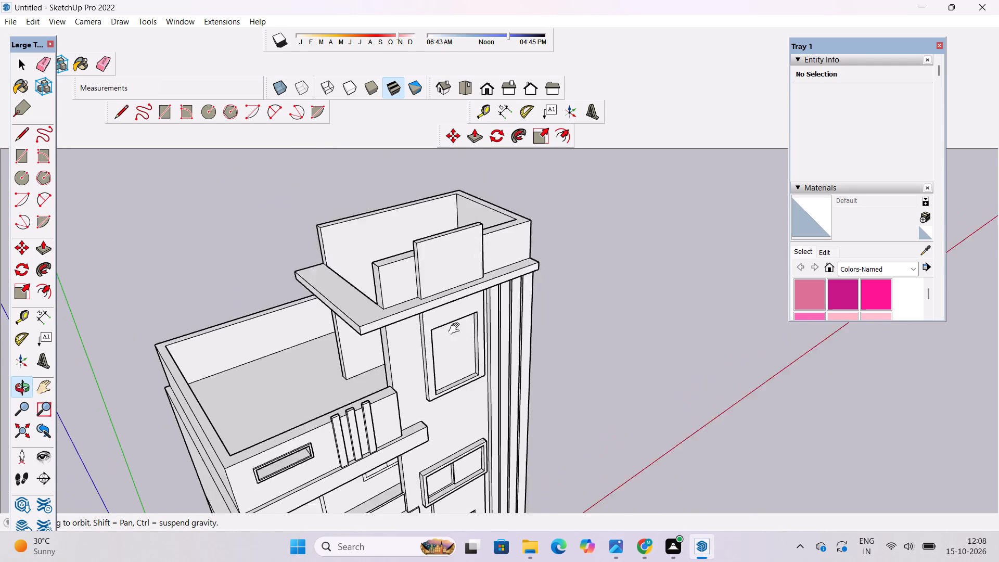
left_click_drag(456, 329, 468, 354, "shift")
Examine the tower's rooftop parapet walls and roof slab from the side and the back.
scroll(440, 310, "up", 3)
left_click_drag(440, 307, 692, 297, "shift")
left_click_drag(596, 303, 547, 312)
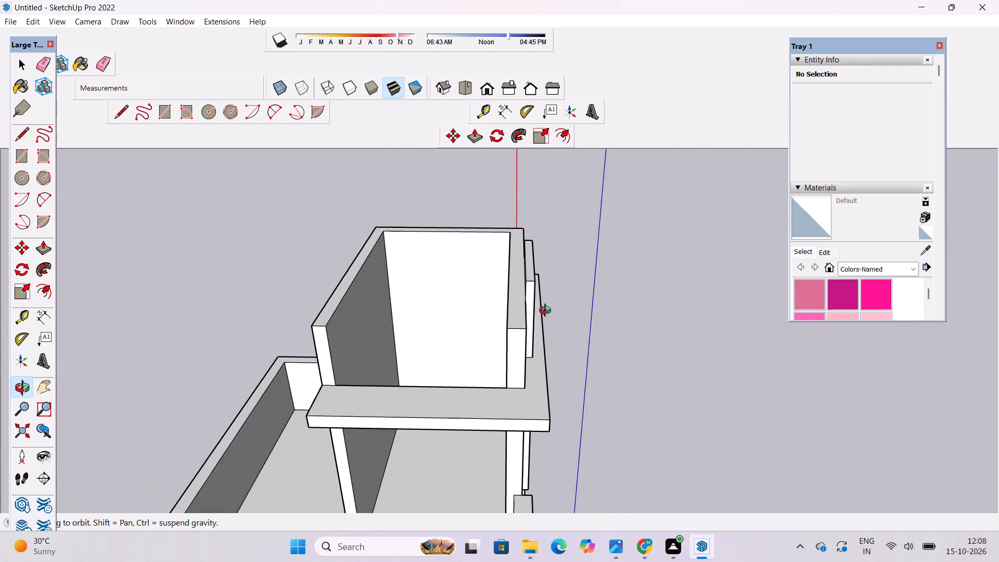
left_click_drag(547, 312, 569, 348)
left_click_drag(446, 309, 714, 294)
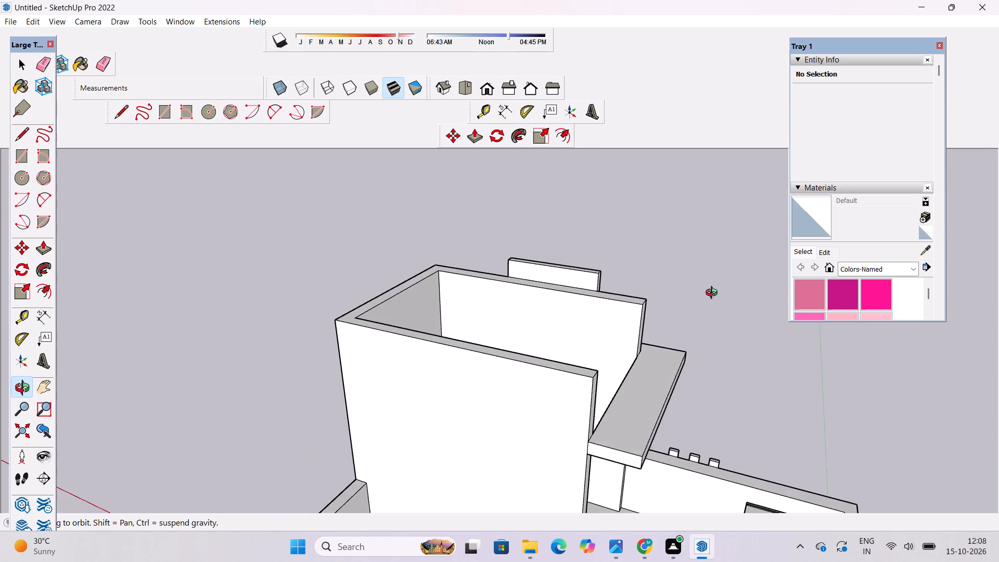
scroll(588, 323, "up", 3)
left_click_drag(586, 320, 525, 365, "shift")
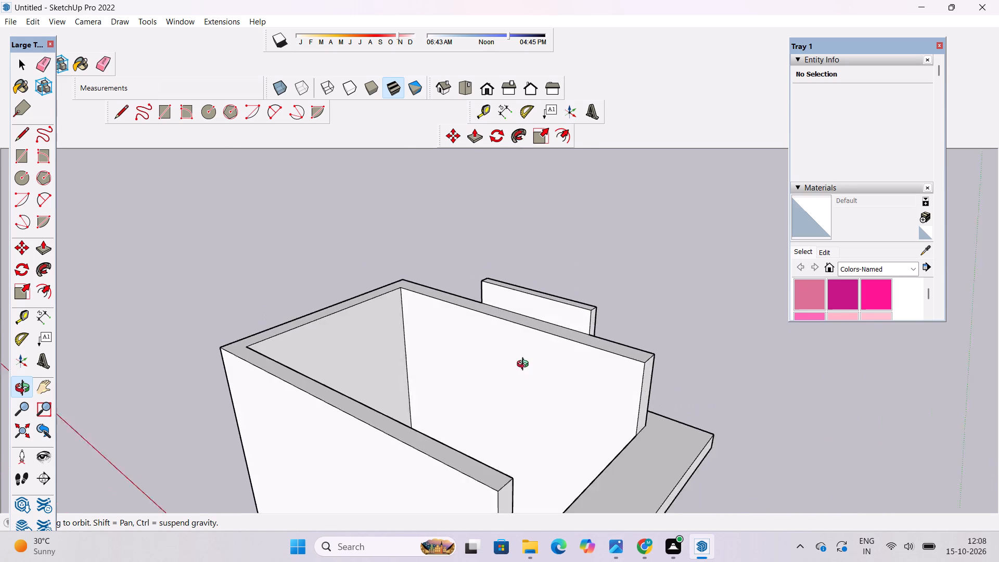
left_click_drag(525, 365, 521, 362, "shift")
scroll(482, 339, "up", 4)
left_click_drag(478, 337, 507, 351, "shift")
left_click_drag(507, 350, 473, 356)
left_click(472, 355)
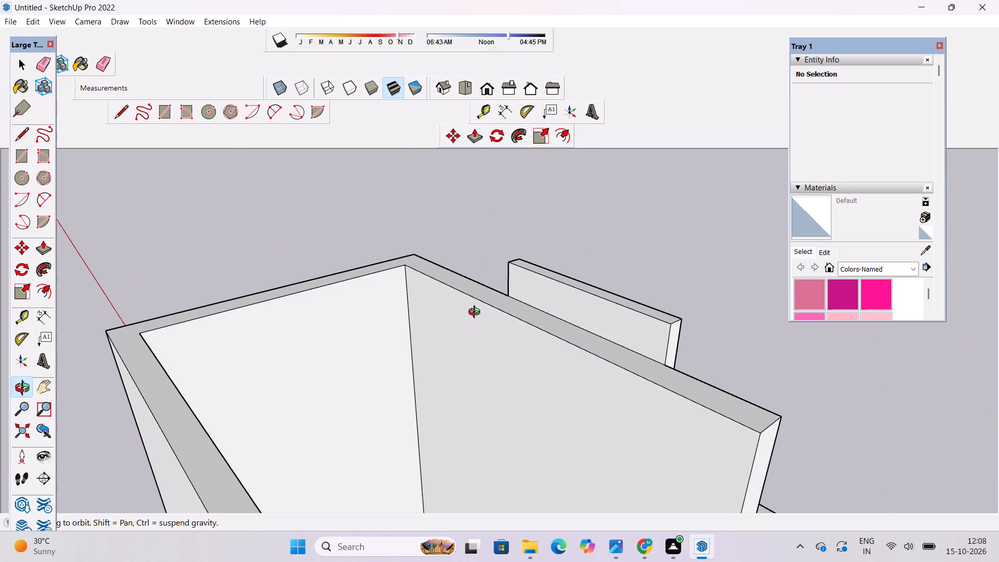
left_click_drag(401, 343, 458, 299, "shift")
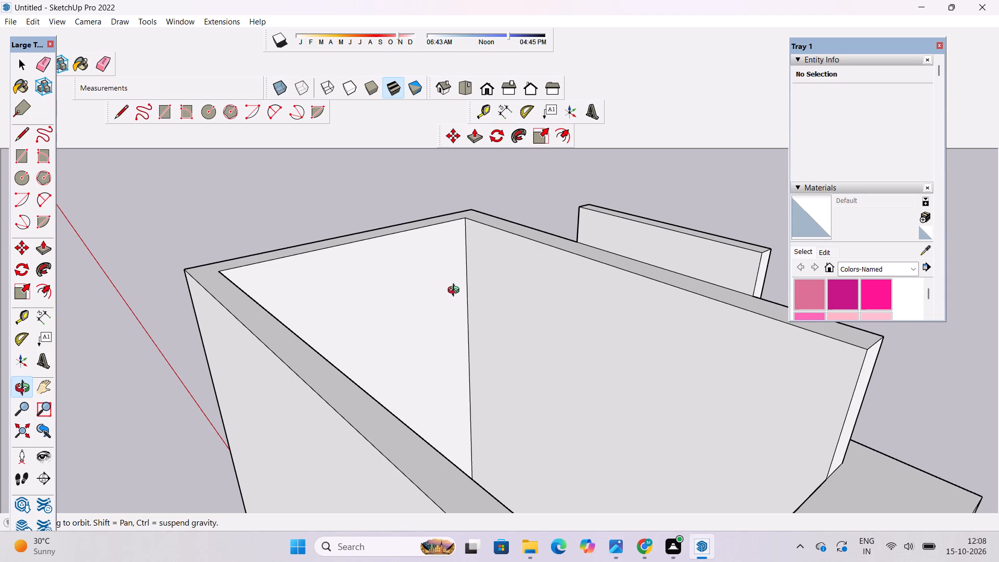
scroll(224, 0, "down", 1)
scroll(232, 291, "down", 6)
left_click_drag(256, 323, 256, 300, "shift")
scroll(354, 207, "up", 4, "shift")
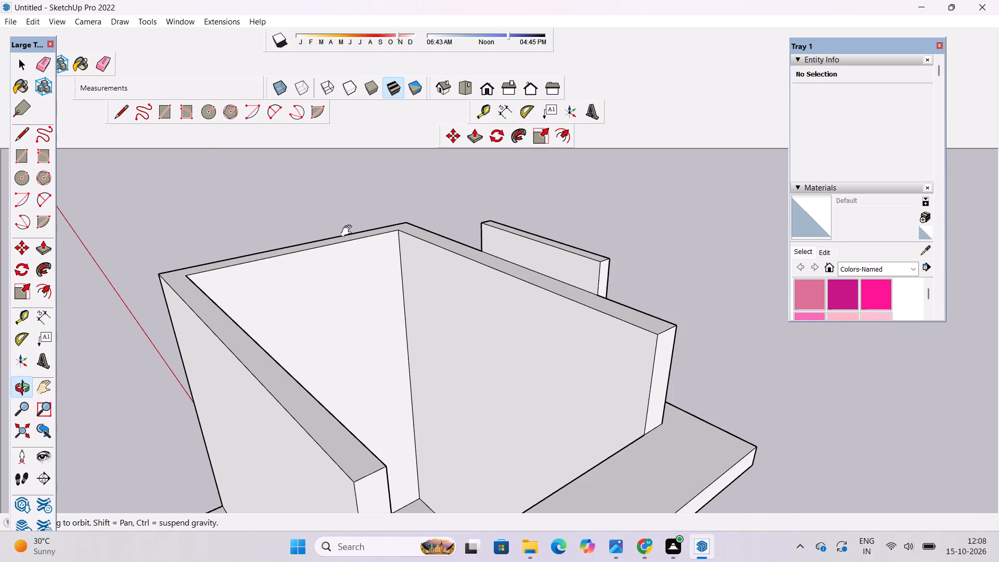
Place a guide line 2' below the inner top edge of the tower's back parapet wall.
scroll(274, 260, "down", 5, "shift")
left_click_drag(291, 285, 276, 268, "shift")
scroll(274, 261, "up", 4)
key("t")
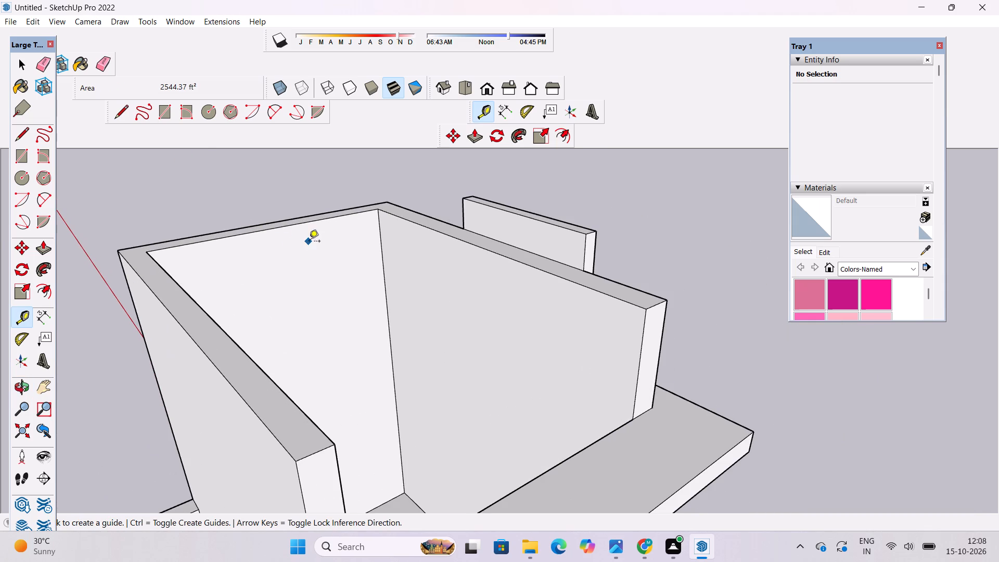
left_click(273, 228)
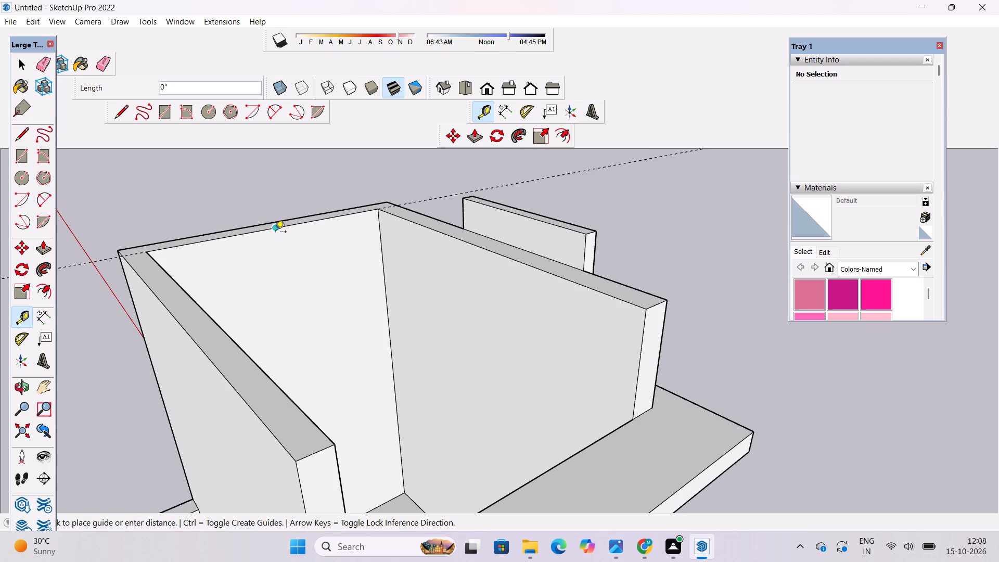
key("2")
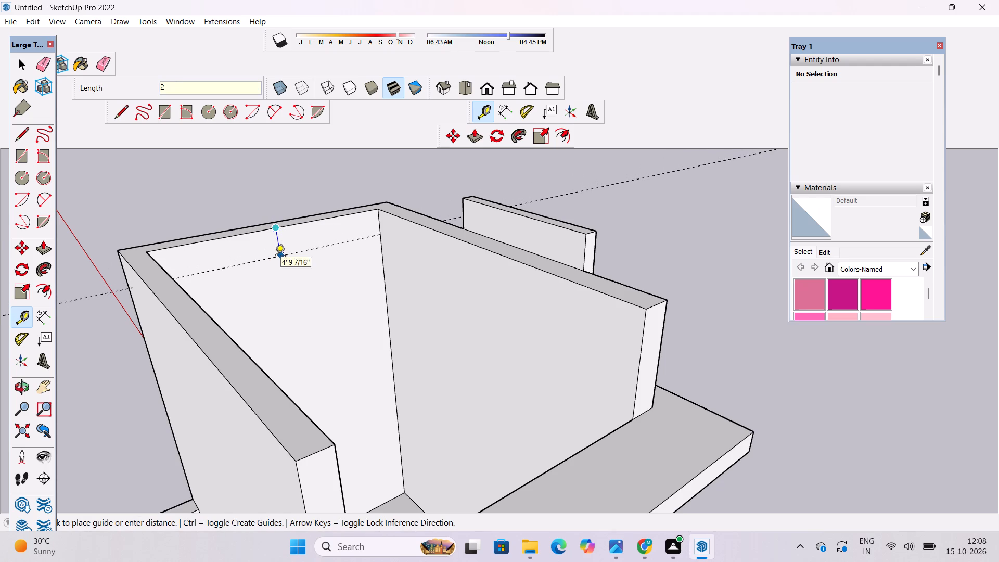
key("apostrophe")
key("Return")
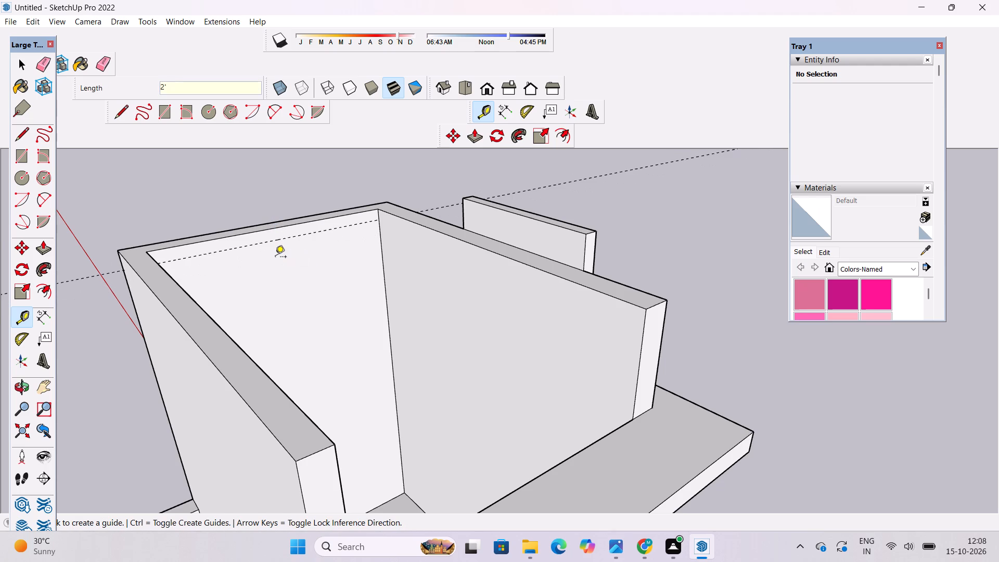
Draw a line along the guide across the back parapet's inner face, from one inside corner to the other.
key("l")
scroll(255, 222, "down", 4)
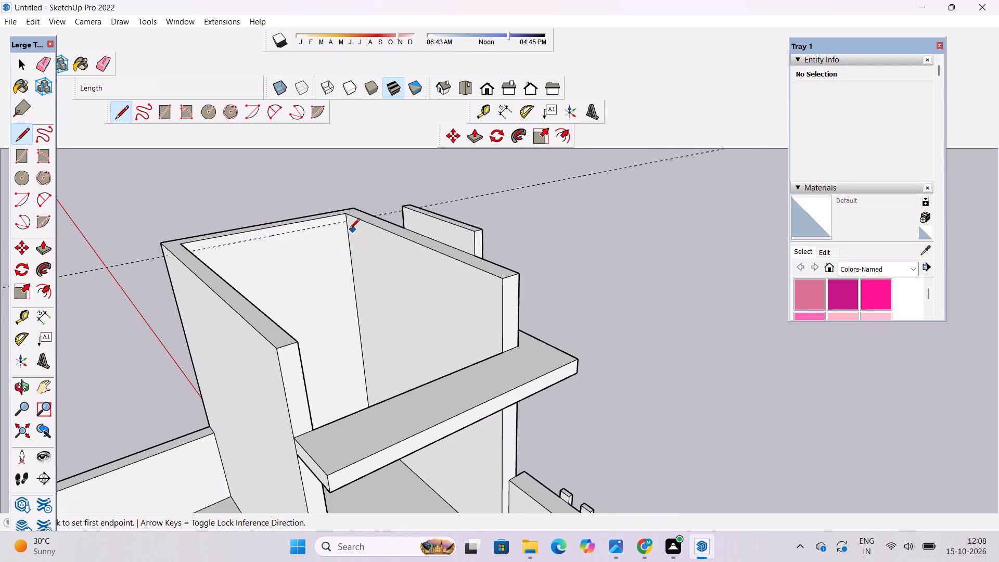
scroll(349, 230, "up", 9)
left_click(343, 220)
scroll(343, 220, "down", 6)
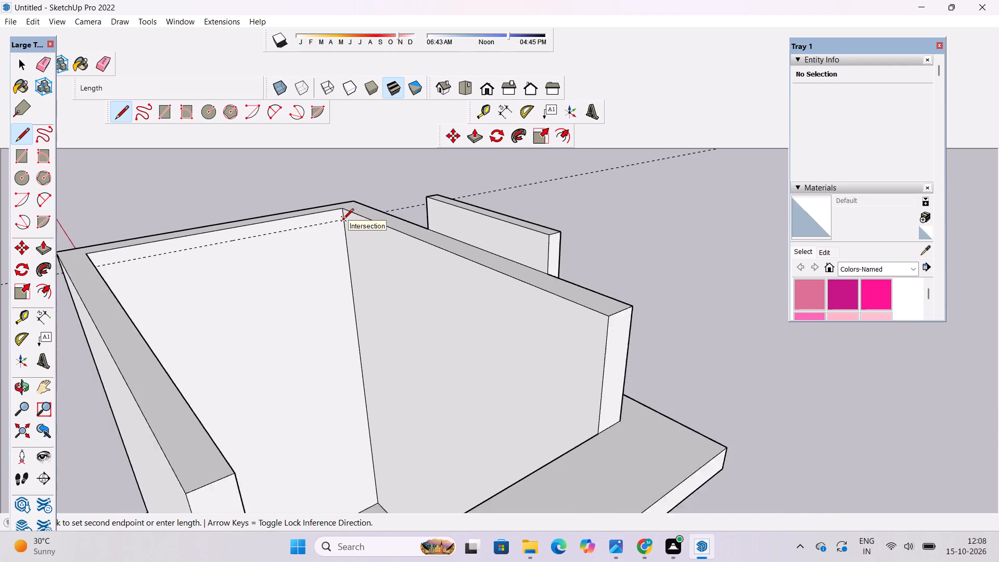
scroll(343, 220, "down", 1)
scroll(330, 225, "up", 4)
scroll(274, 237, "down", 3)
scroll(195, 257, "down", 4)
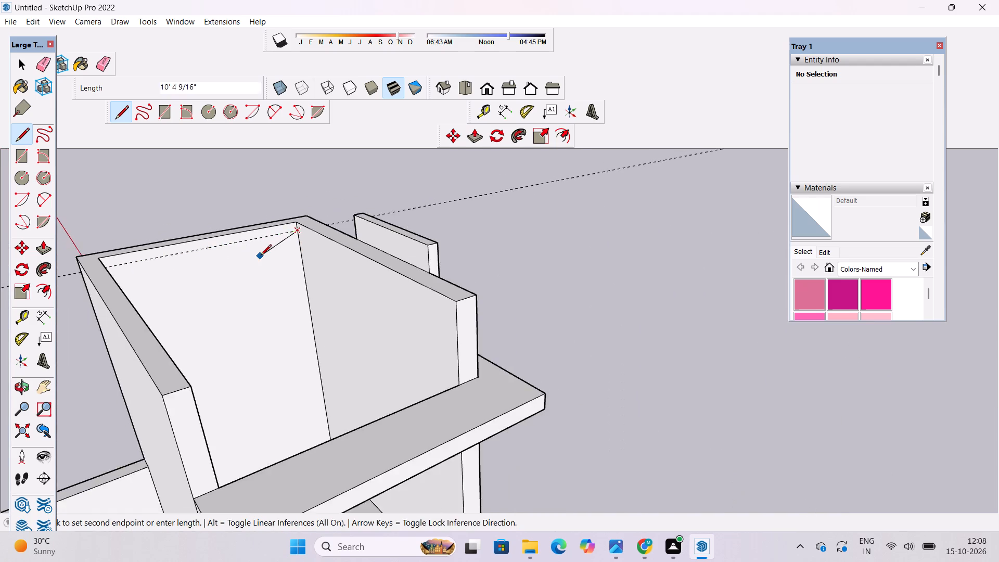
scroll(261, 256, "up", 5)
scroll(323, 242, "down", 16)
scroll(523, 201, "up", 3)
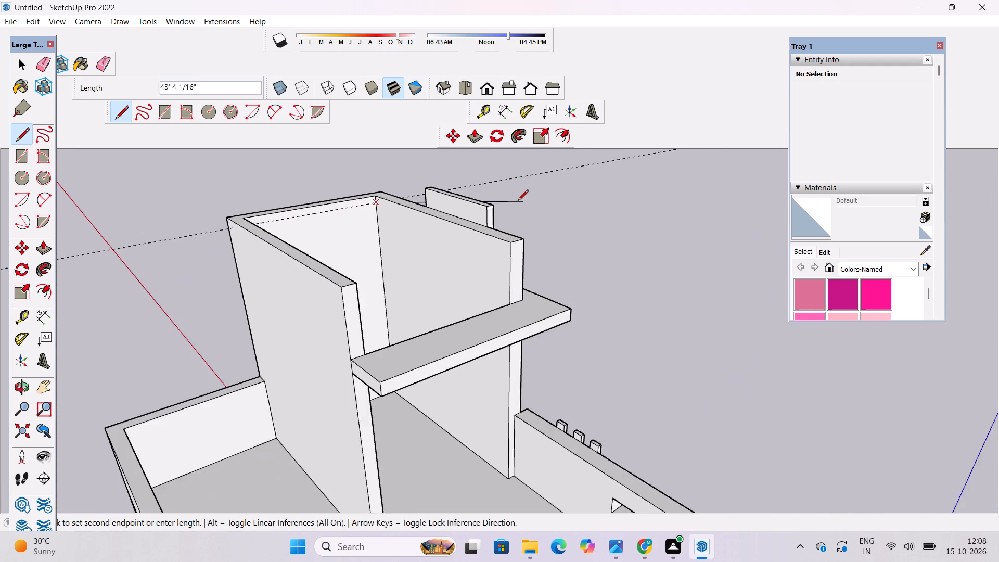
scroll(518, 201, "up", 9)
key("o")
left_click_drag(298, 269, 205, 267)
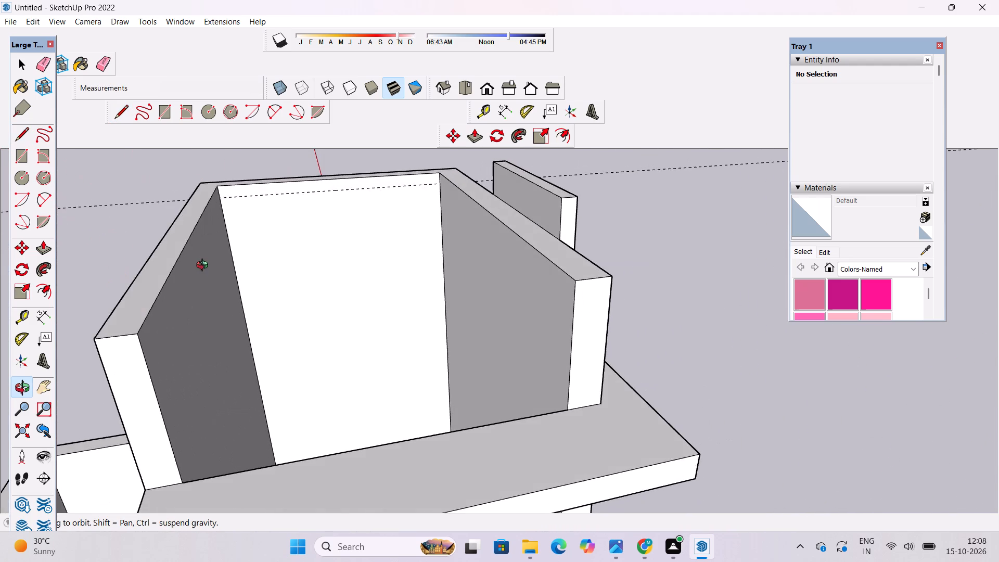
left_click_drag(257, 244, 286, 339, "shift")
key("l")
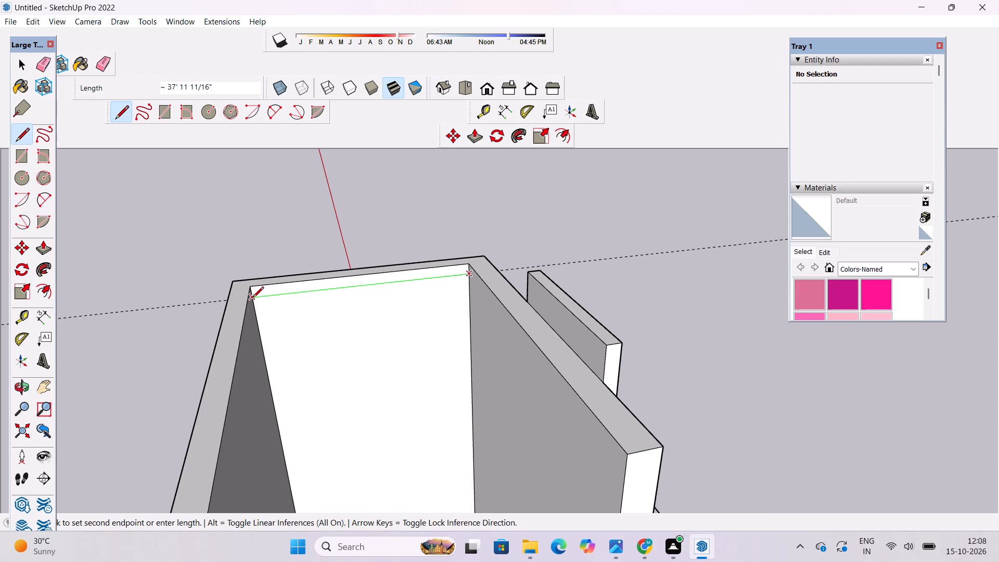
left_click(253, 298)
Erase the guide line running past the tower's back parapet.
key("space")
type("e")
left_click_drag(168, 304, 167, 311)
key("space")
Push/Pull the 2' strip on the back parapet's inner face 59' 6" to the front ends of the side walls as a roof slab.
key("o")
scroll(260, 269, "down", 6)
left_click_drag(219, 326, 446, 319)
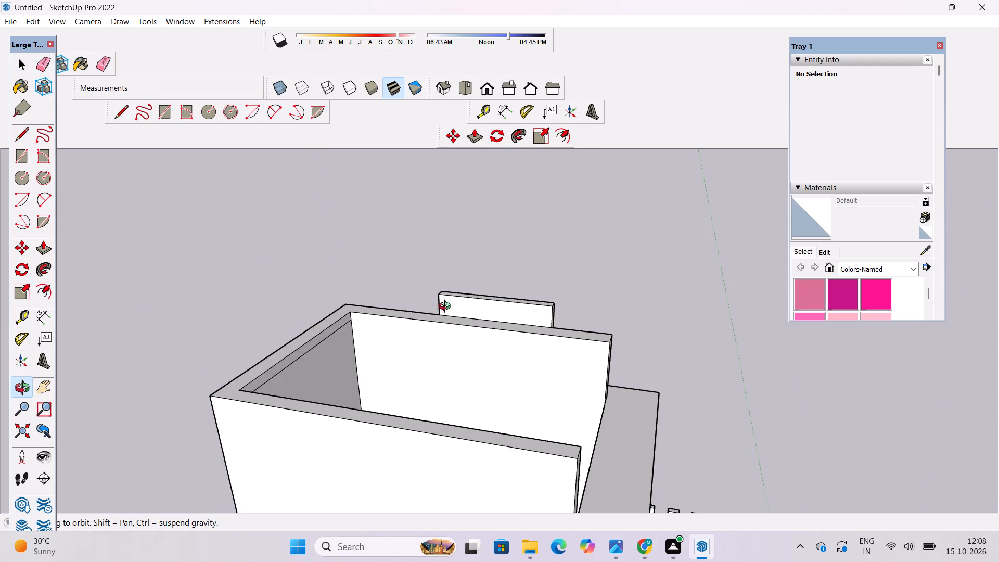
scroll(444, 302, "down", 5)
left_click_drag(447, 304, 379, 302, "shift")
left_click_drag(369, 302, 457, 320)
left_click_drag(423, 347, 390, 321, "shift")
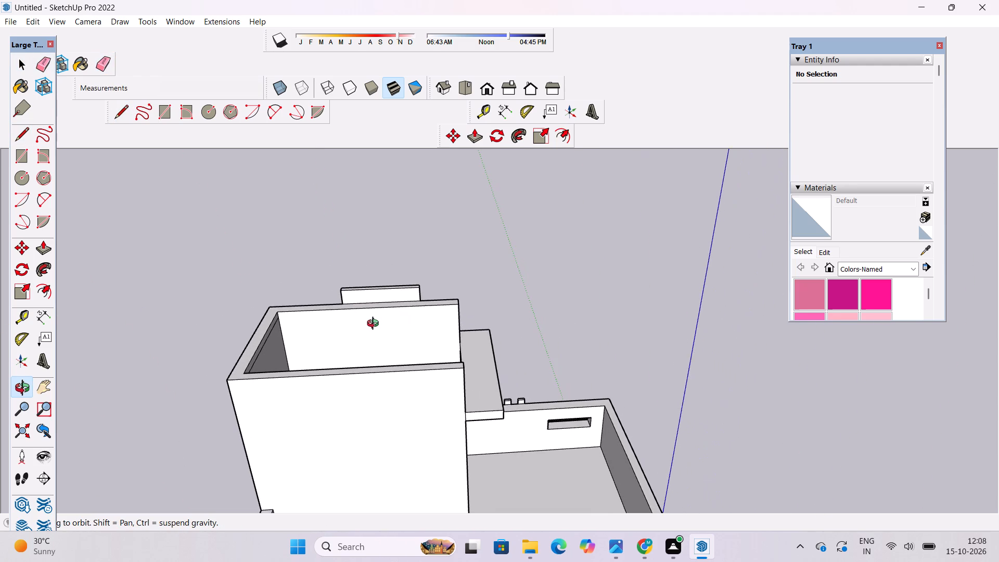
scroll(372, 327, "up", 4)
scroll(370, 327, "down", 4)
scroll(370, 327, "up", 3)
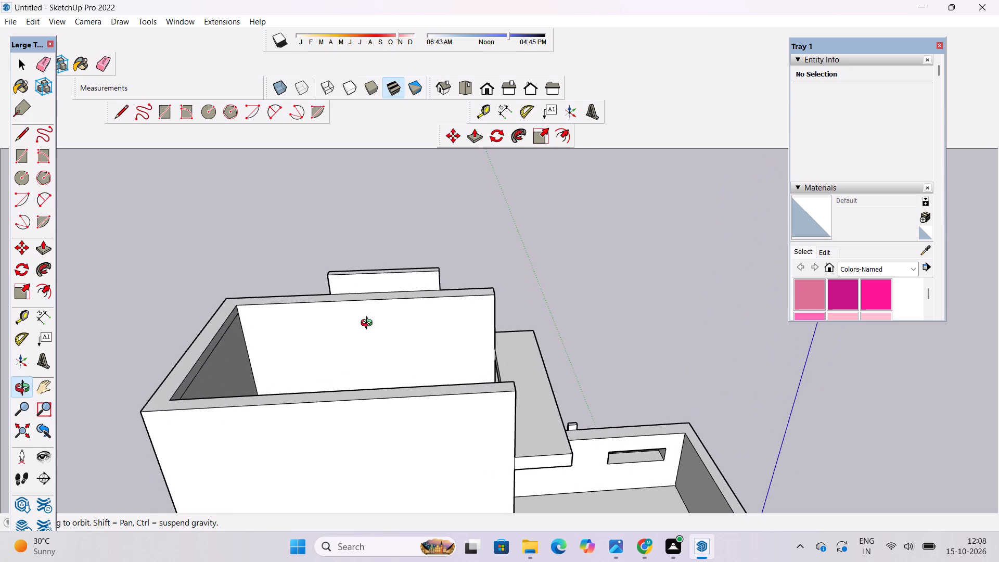
scroll(369, 323, "down", 3)
scroll(369, 323, "up", 4)
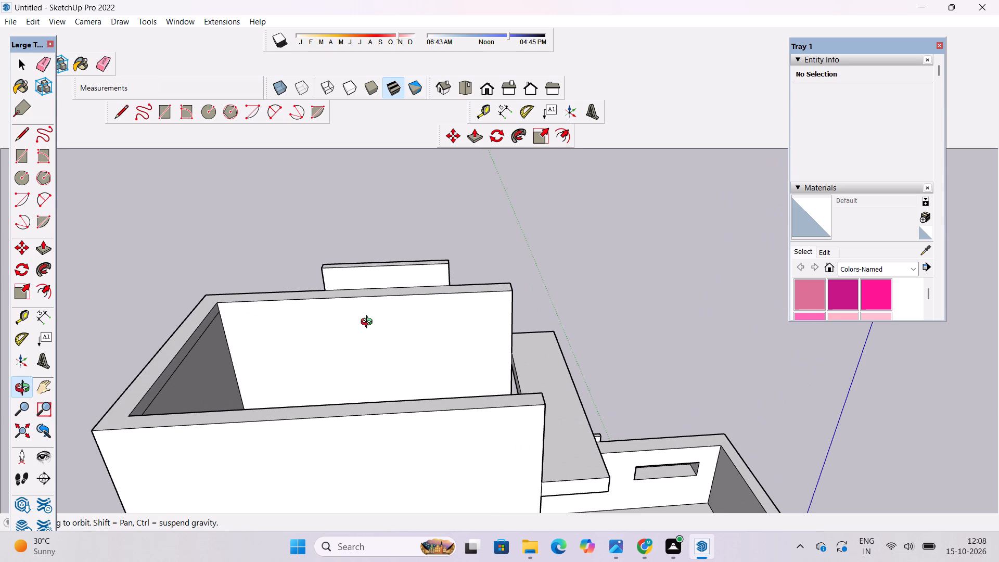
scroll(369, 323, "down", 2)
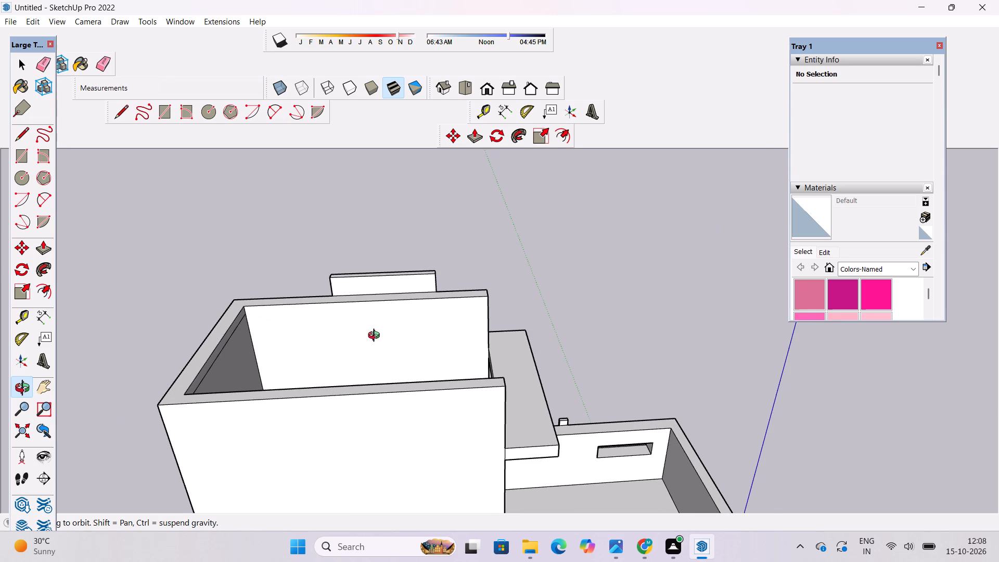
left_click_drag(376, 337, 376, 316, "shift")
key("p")
scroll(190, 359, "up", 2)
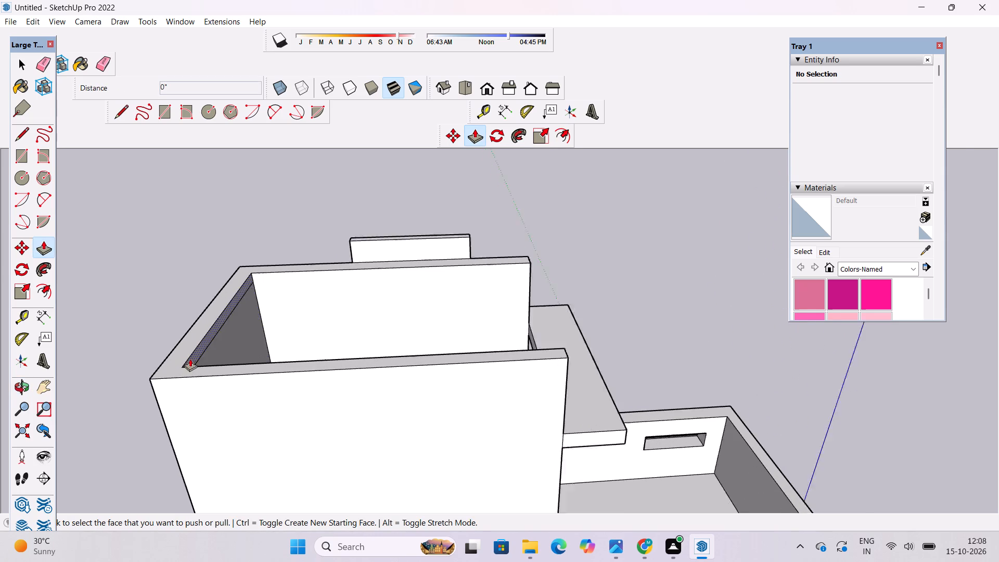
scroll(190, 359, "up", 2)
left_click(189, 356)
scroll(212, 357, "down", 5)
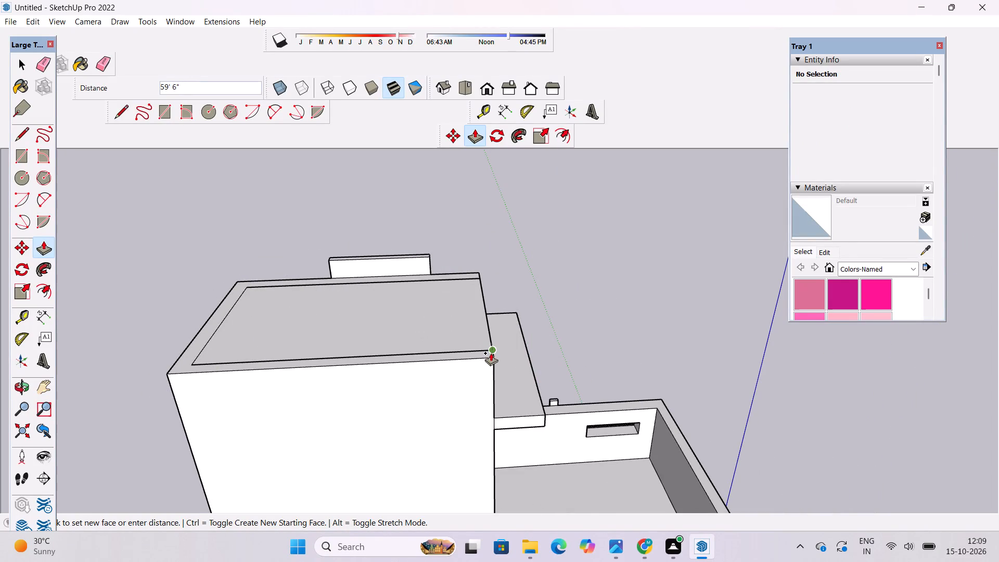
left_click(491, 353)
Push/Pull the back face of the projecting overhang slab 1.5' inward between the tower's side walls.
key("o")
left_click_drag(552, 380, 234, 341)
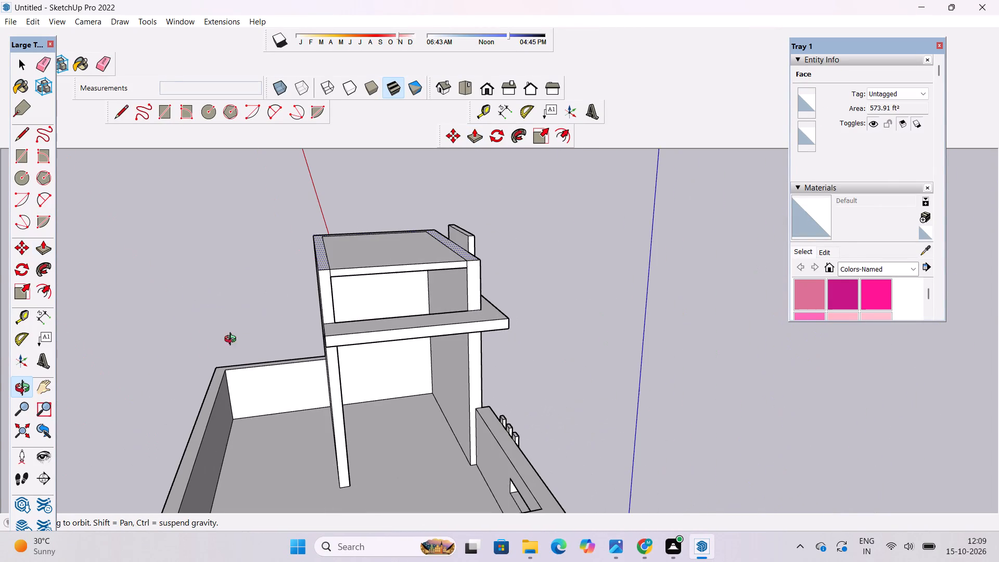
scroll(365, 312, "up", 4)
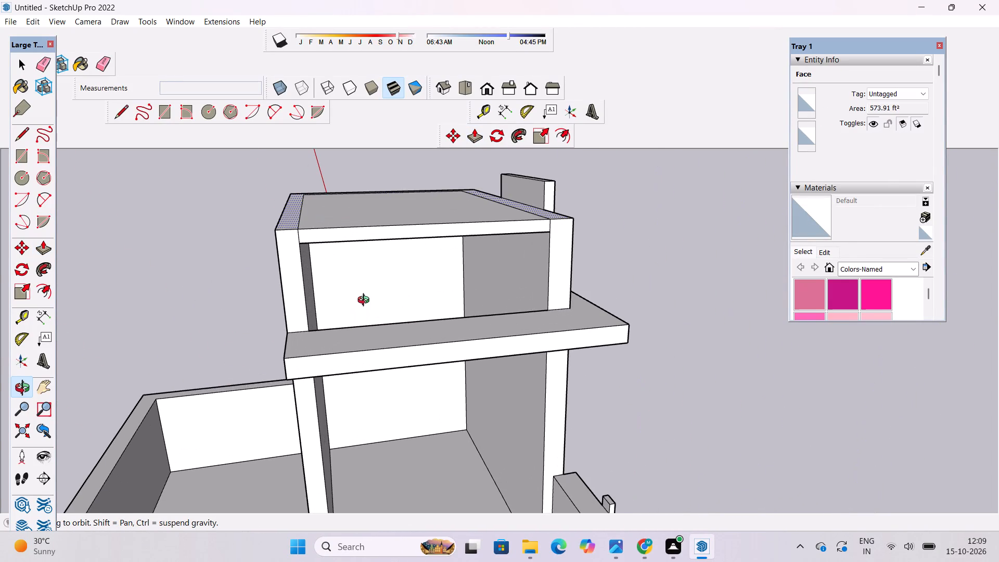
scroll(368, 296, "down", 5)
left_click_drag(371, 315, 521, 366)
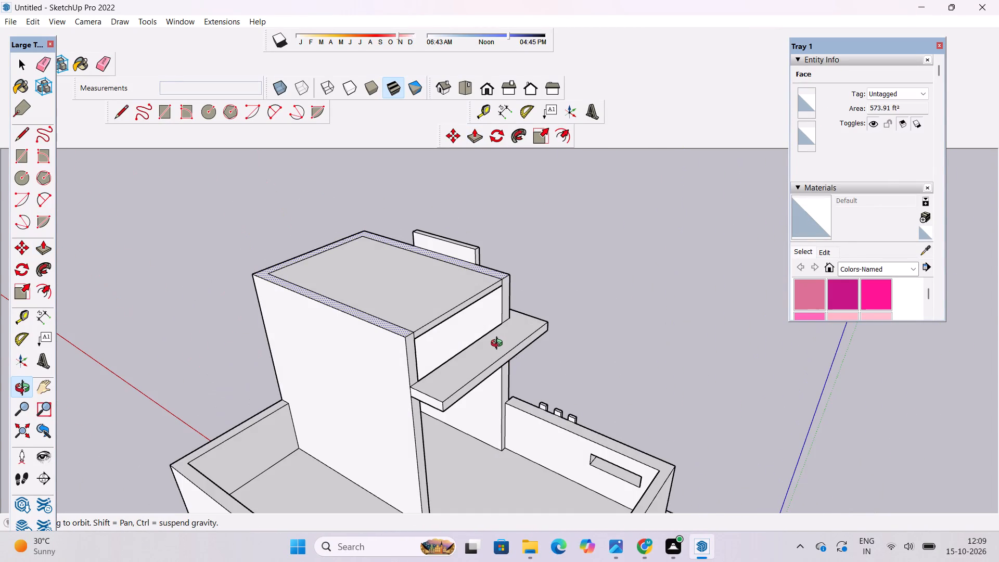
scroll(497, 343, "up", 13)
left_click_drag(483, 334, 446, 352, "shift")
left_click_drag(444, 352, 453, 354)
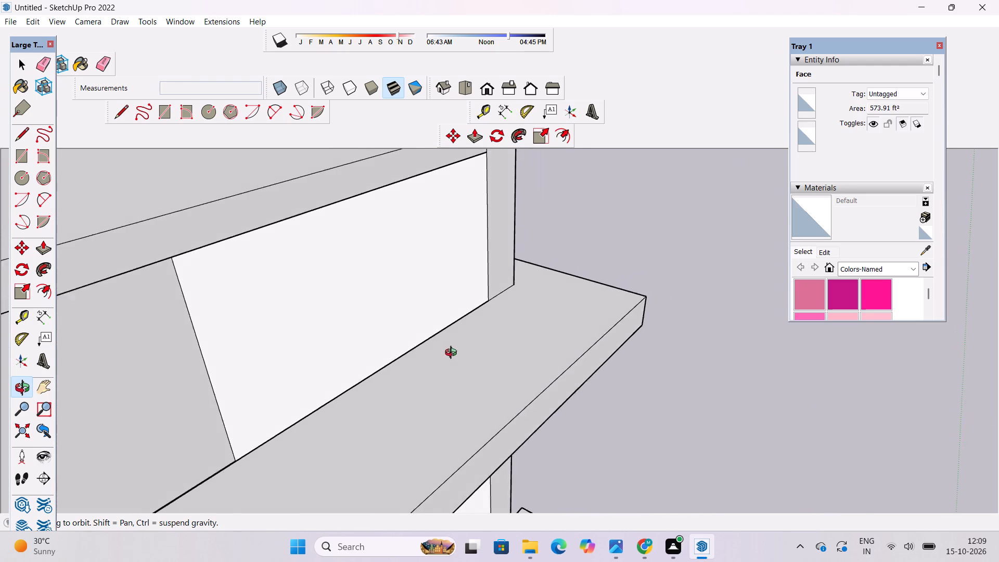
left_click_drag(453, 354, 486, 354)
scroll(477, 384, "up", 13)
left_click_drag(415, 384, 464, 388)
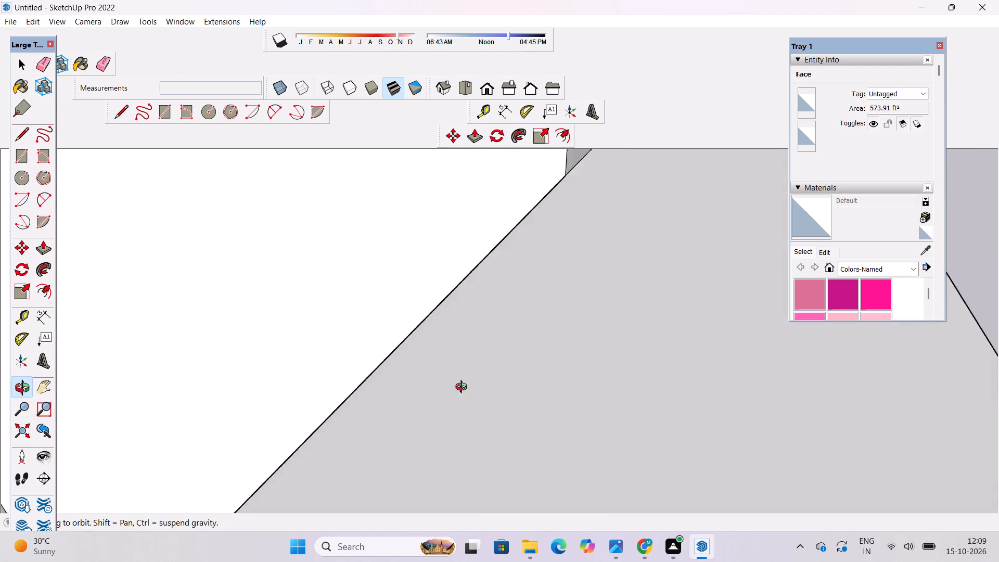
left_click_drag(464, 388, 609, 342)
scroll(566, 332, "down", 6)
left_click_drag(494, 353, 511, 329, "shift")
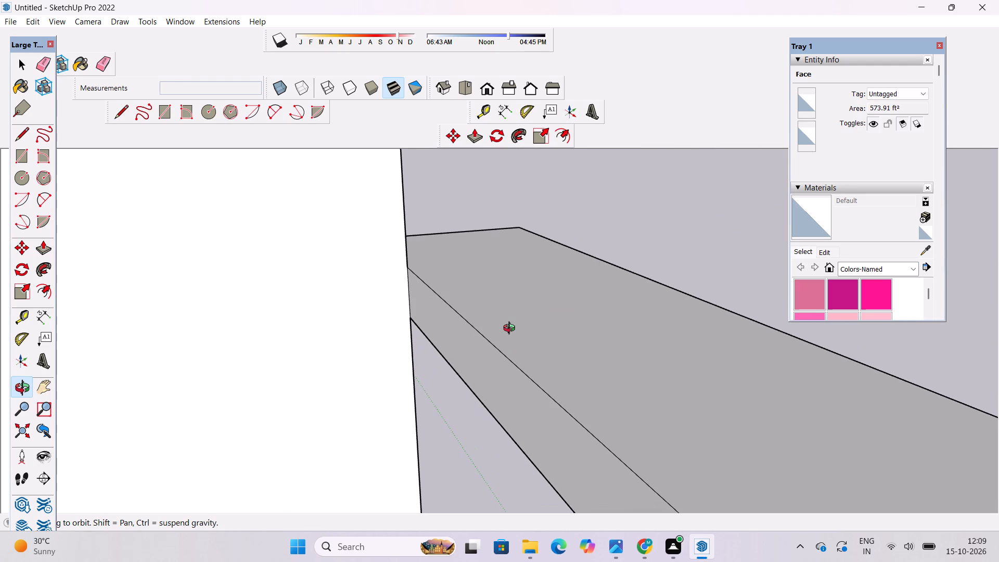
key("p")
left_click(501, 371)
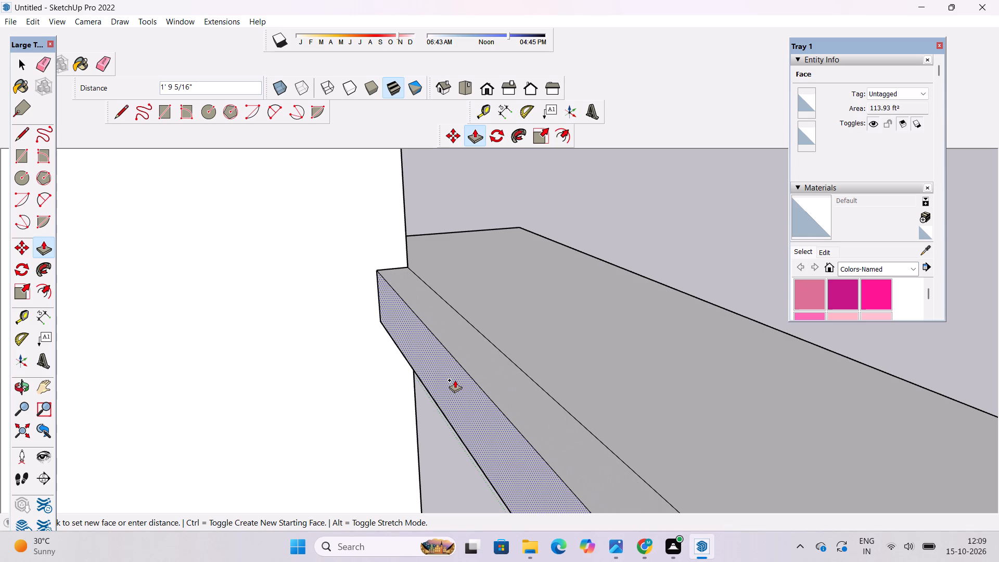
type("1.5")
key("apostrophe")
key("Return")
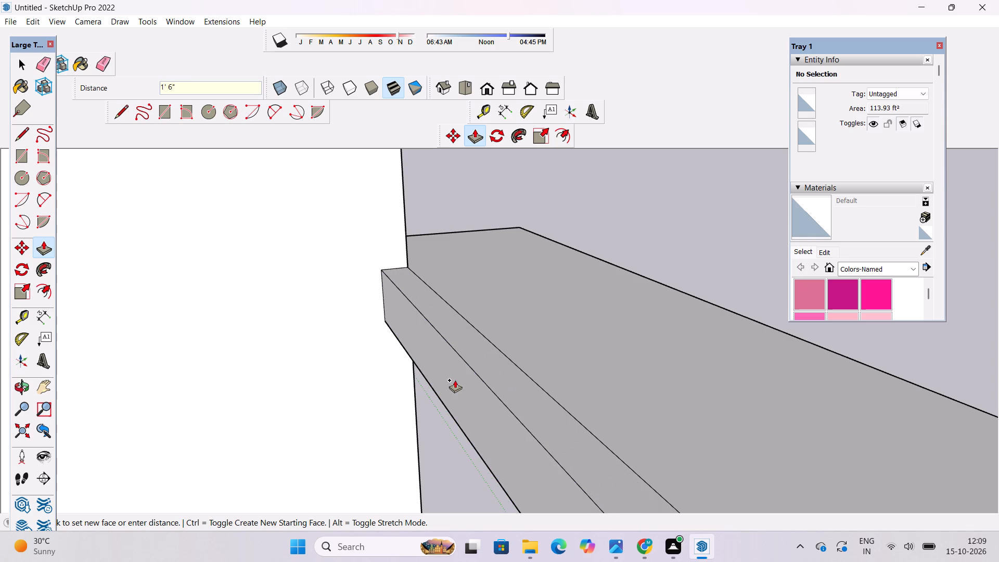
Push/Pull the narrow ledge behind the overhang, between the tower's side walls, 13' up to the underside of the roof slab.
key("o")
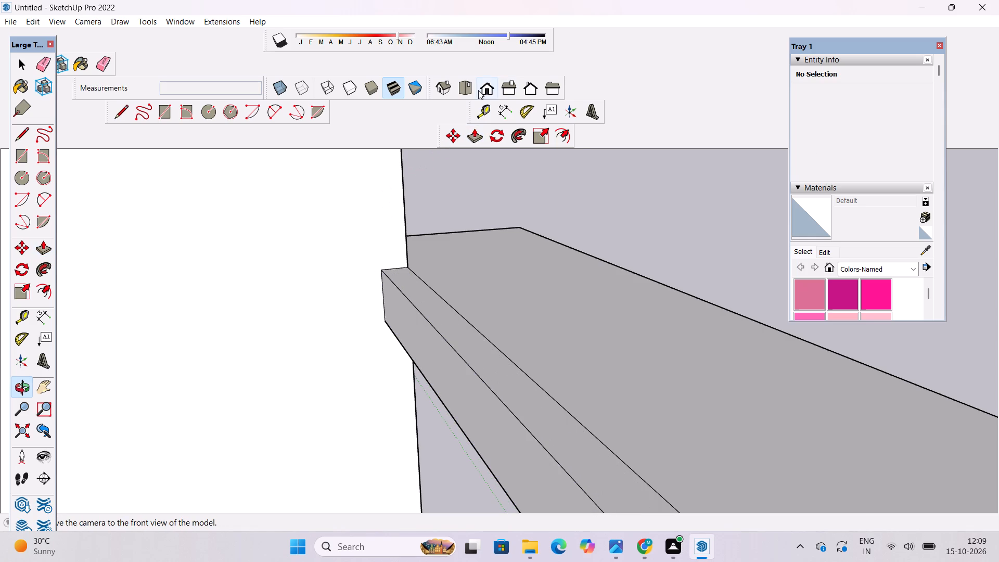
left_click(478, 90)
scroll(565, 521, "down", 5)
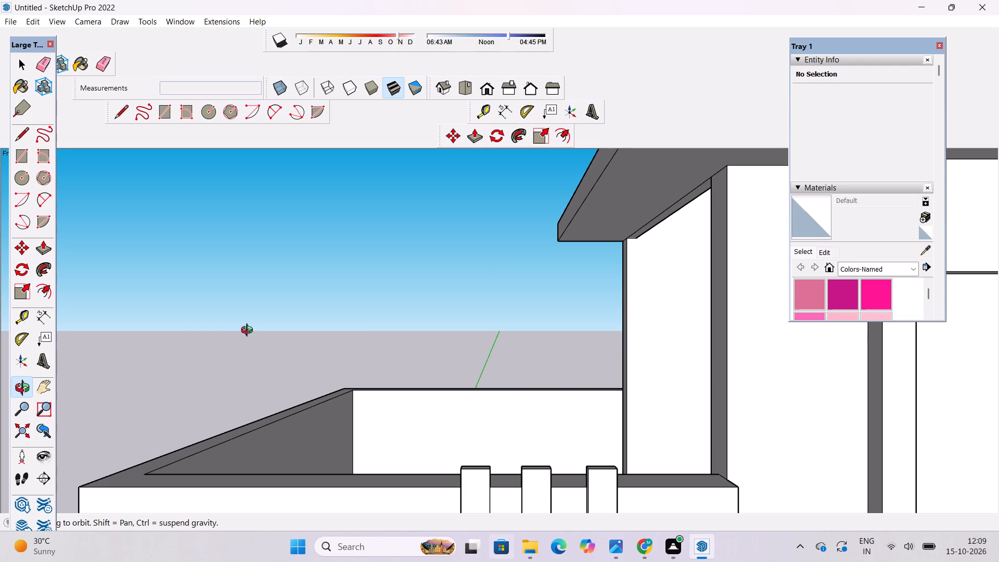
scroll(562, 264, "down", 12)
scroll(650, 217, "up", 8)
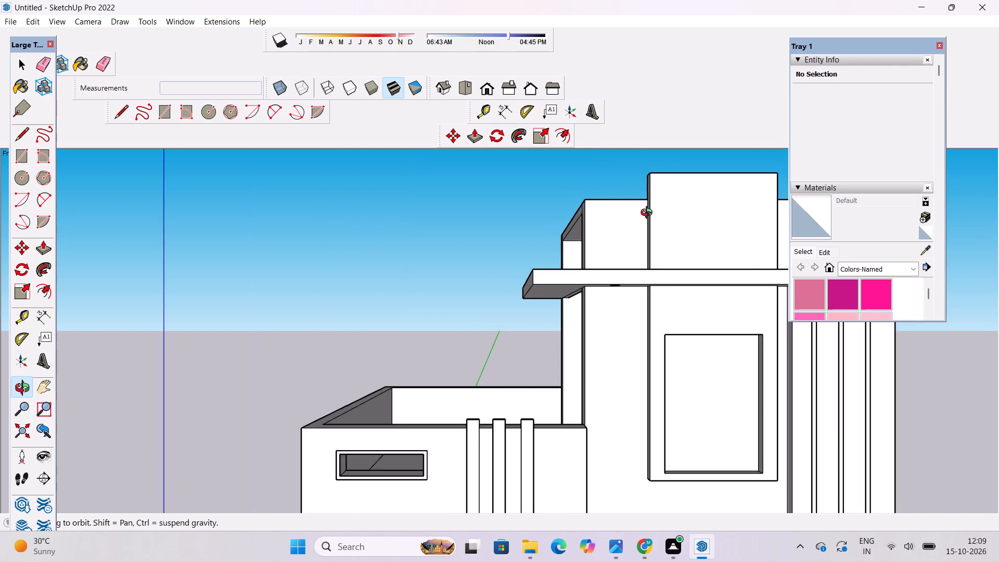
scroll(649, 214, "up", 2)
left_click_drag(646, 214, 795, 359)
scroll(453, 235, "up", 8)
left_click_drag(453, 235, 474, 246)
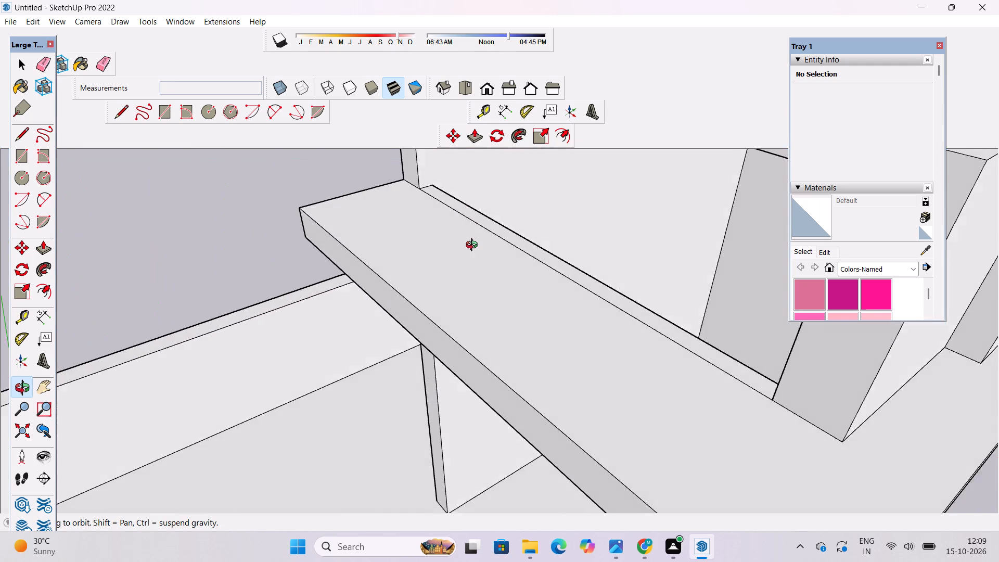
left_click_drag(474, 246, 475, 246)
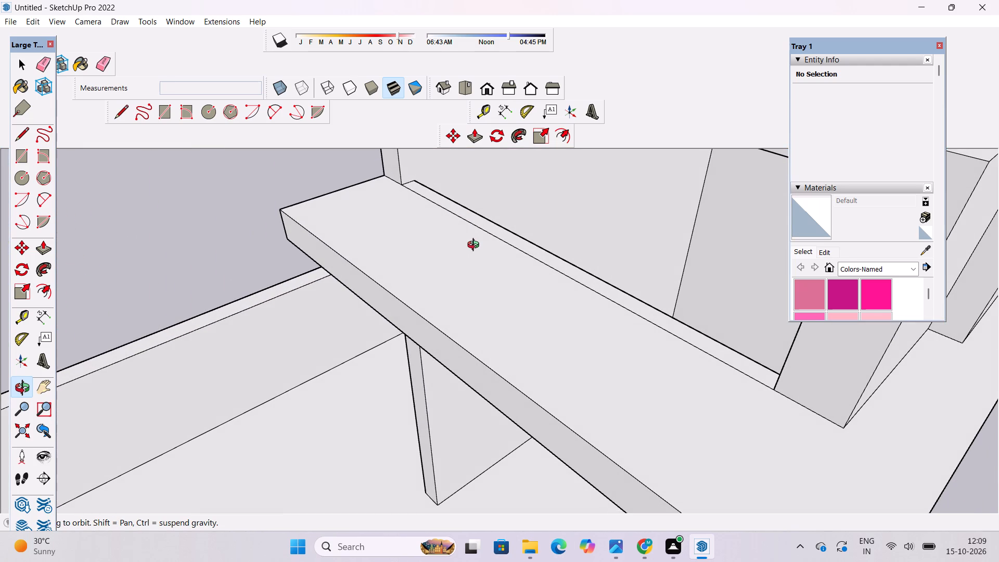
left_click_drag(478, 237, 647, 241, "shift")
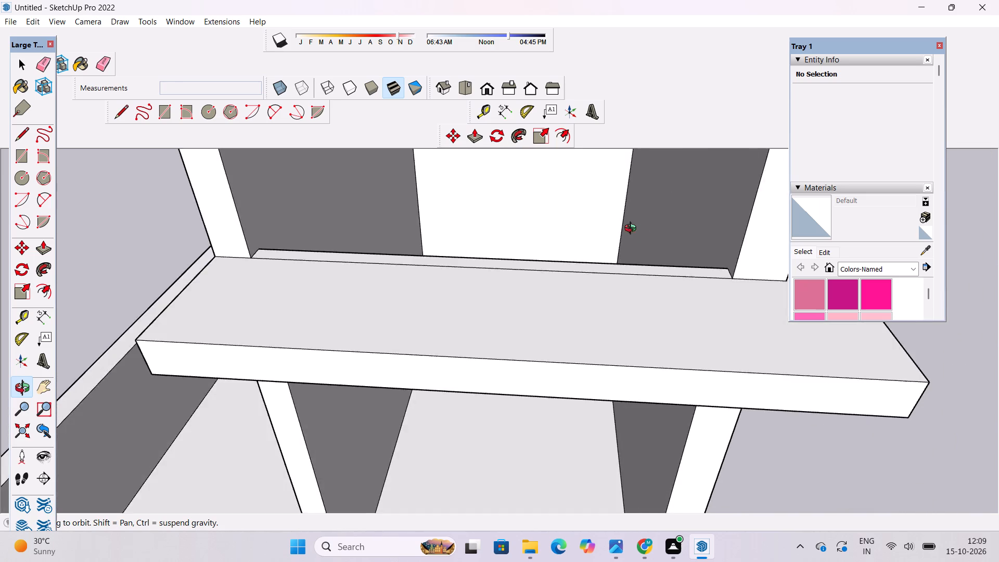
scroll(633, 229, "down", 5)
left_click_drag(315, 304, 543, 305)
scroll(574, 235, "up", 4)
left_click_drag(573, 235, 472, 379, "shift")
left_click_drag(471, 377, 477, 374)
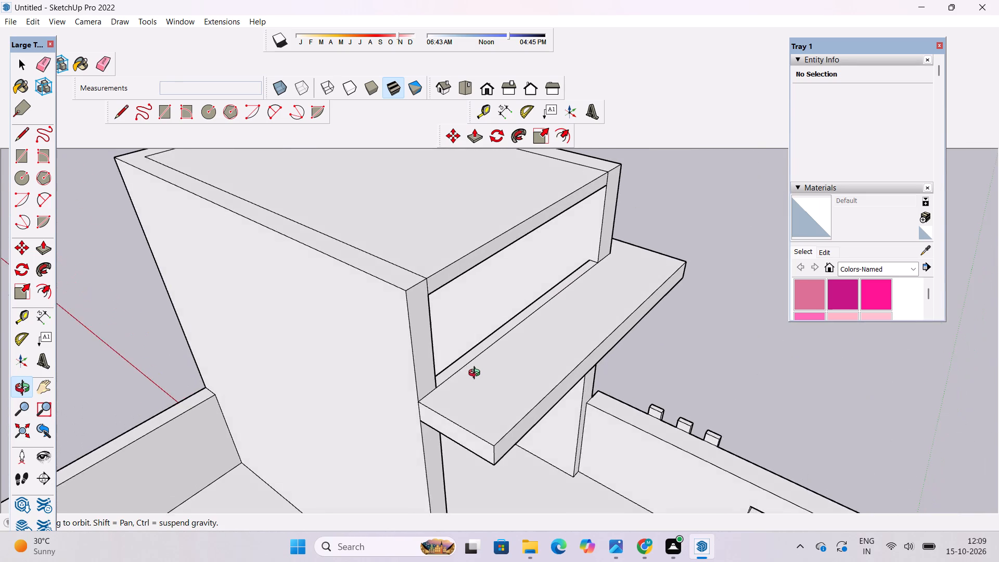
left_click_drag(477, 374, 489, 363)
left_click_drag(490, 362, 460, 386, "shift")
key("p")
scroll(455, 363, "up", 5)
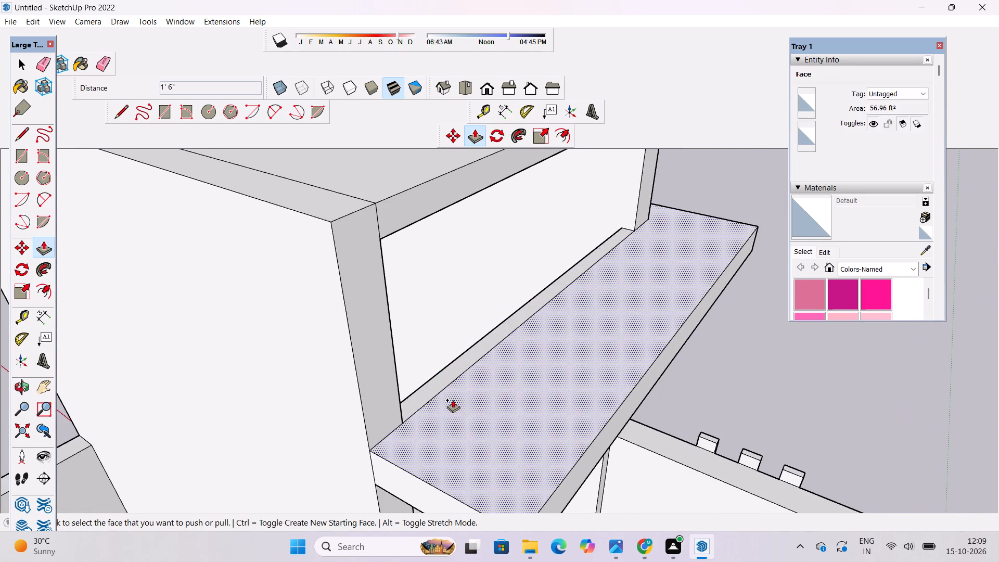
left_click(456, 404)
key("space")
key("p")
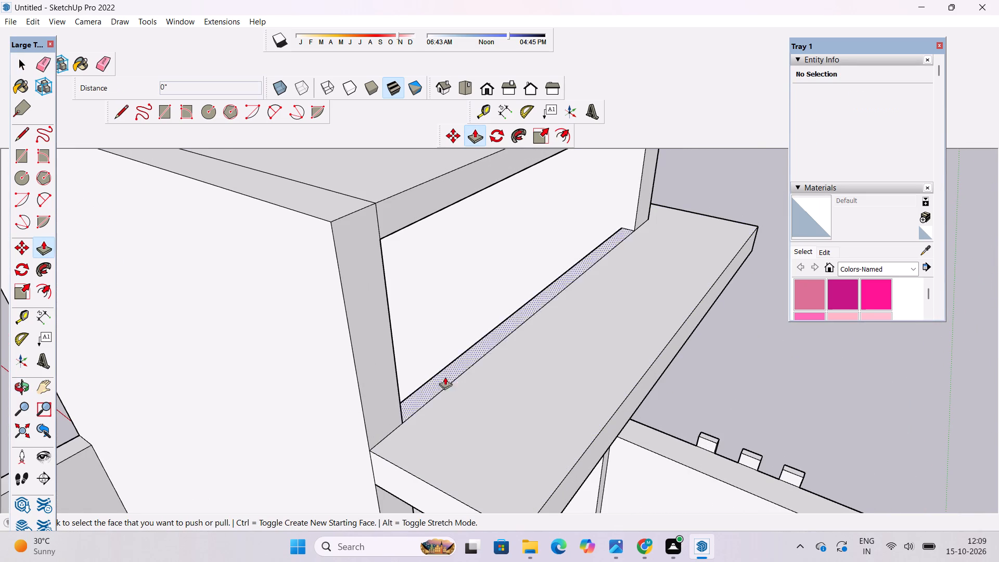
left_click(424, 390)
scroll(424, 390, "down", 5)
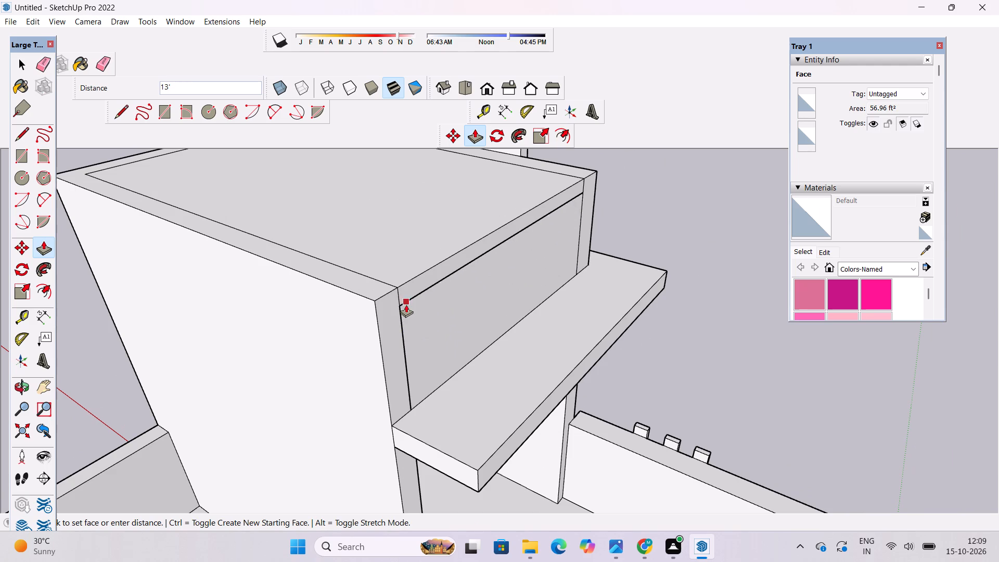
left_click(401, 304)
key("space")
Examine the new front wall and the overhang from above, from the side and from the front.
key("o")
left_click_drag(537, 311, 496, 306)
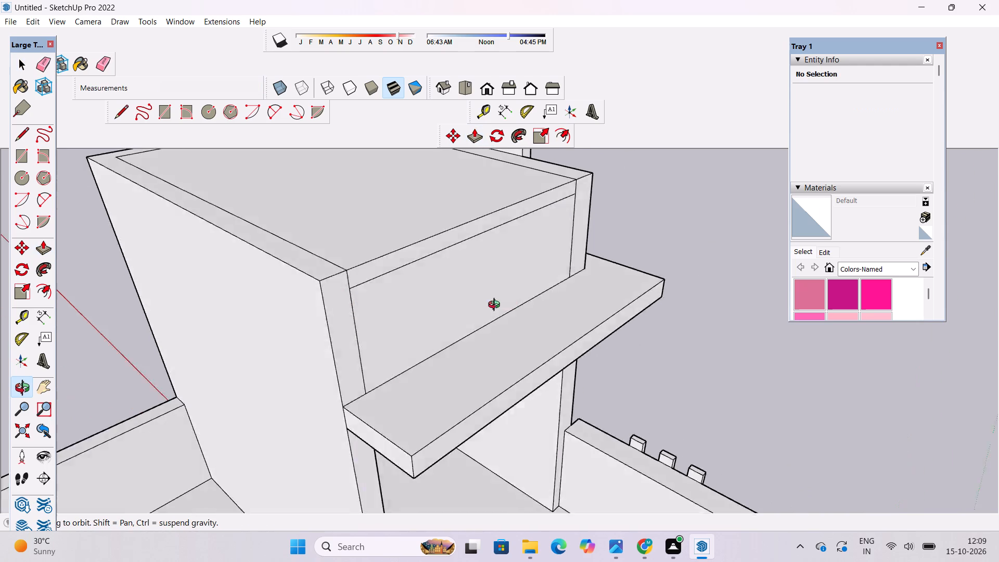
left_click_drag(496, 306, 448, 292)
scroll(530, 309, "down", 6)
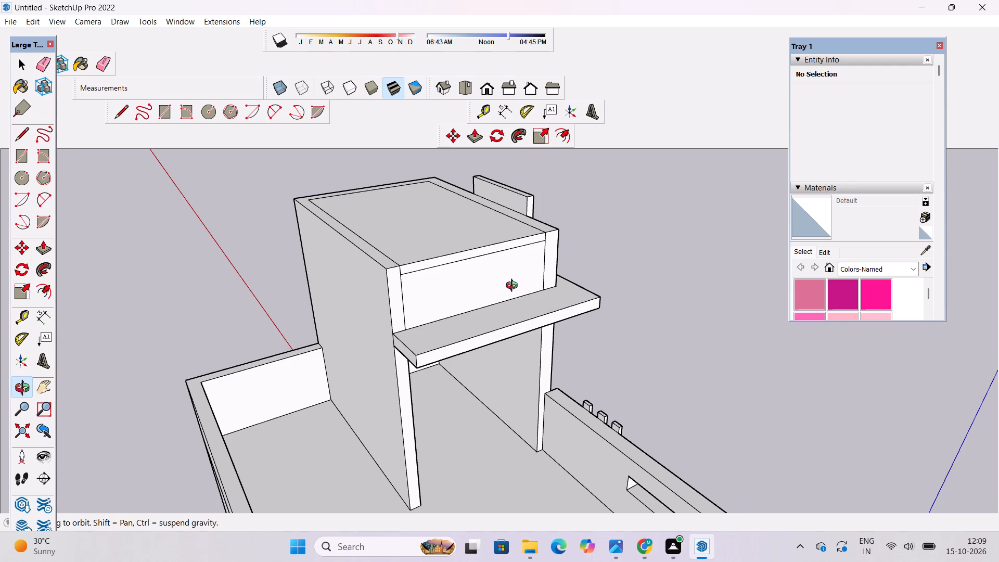
scroll(497, 287, "down", 5)
scroll(521, 348, "up", 7)
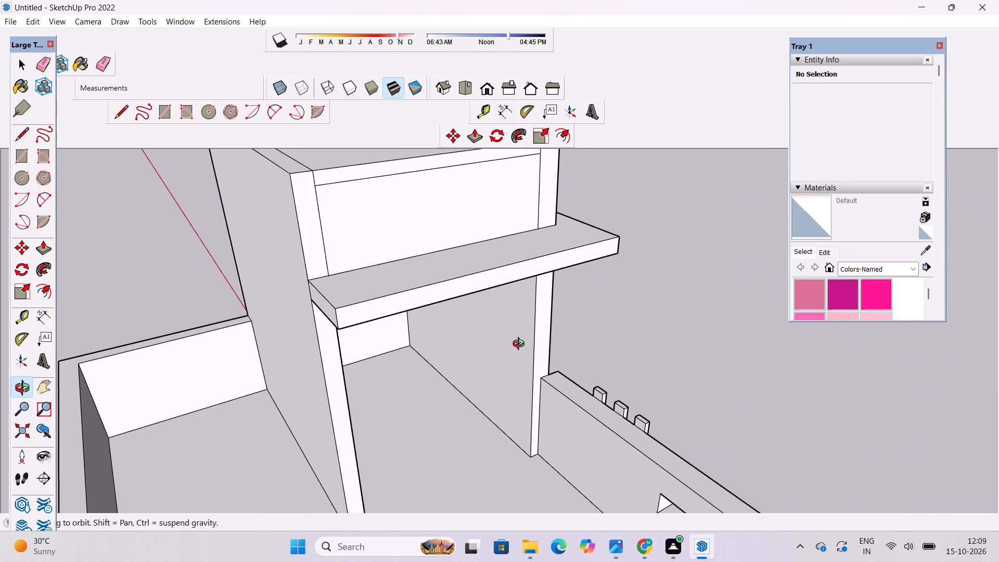
scroll(523, 344, "down", 5)
left_click_drag(577, 375, 443, 378)
scroll(493, 353, "up", 4)
scroll(515, 310, "down", 3)
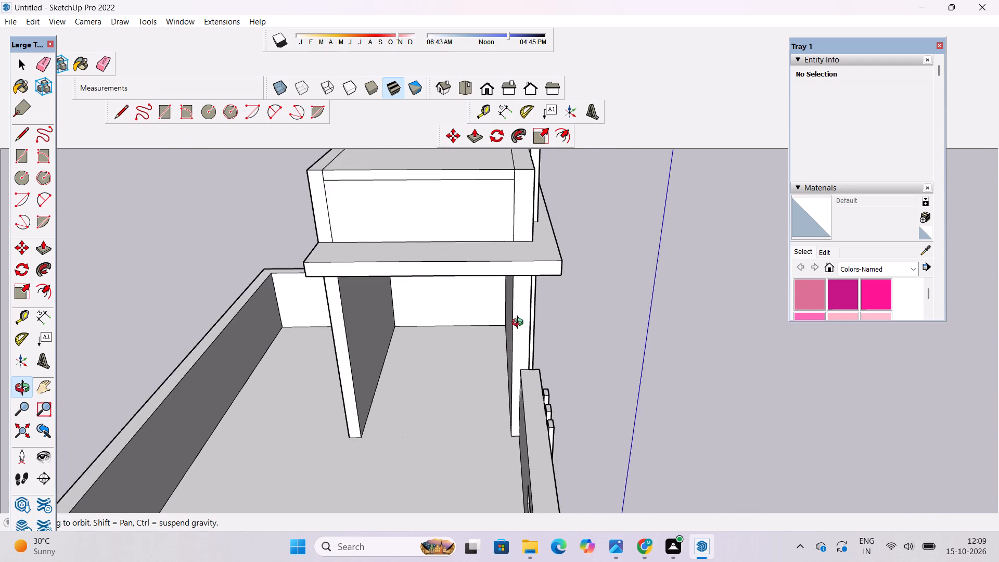
left_click_drag(536, 378, 540, 430, "shift")
left_click_drag(542, 432, 480, 312)
scroll(479, 306, "up", 2)
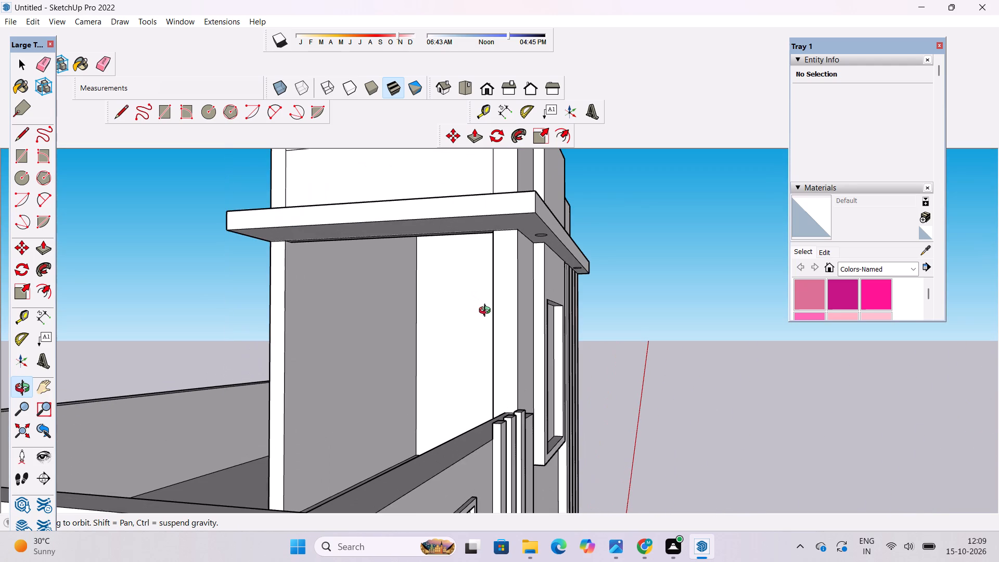
left_click_drag(508, 321, 531, 379, "shift")
left_click_drag(310, 312, 343, 285)
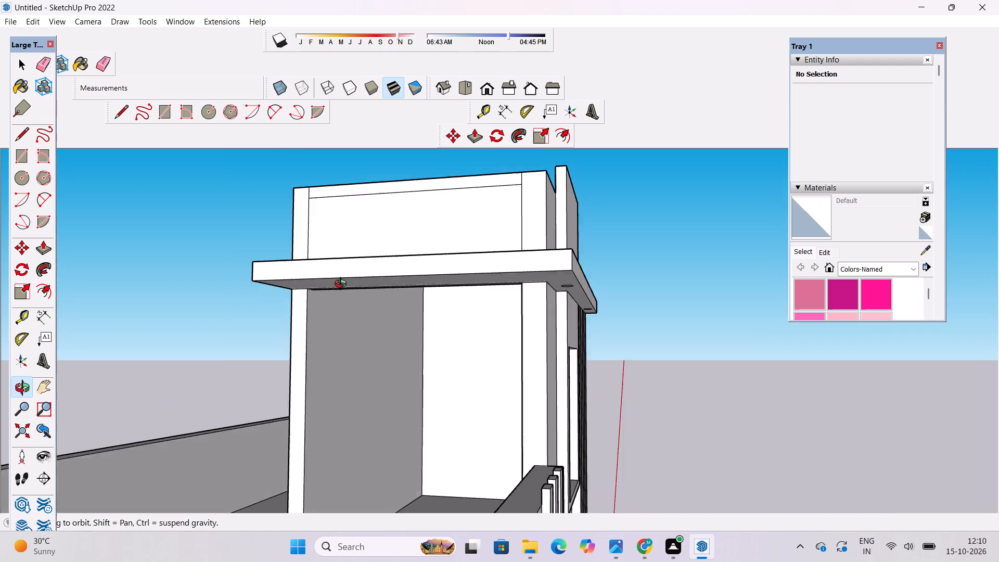
left_click_drag(343, 285, 379, 233)
left_click_drag(448, 246, 438, 355)
left_click_drag(475, 226, 456, 346, "shift")
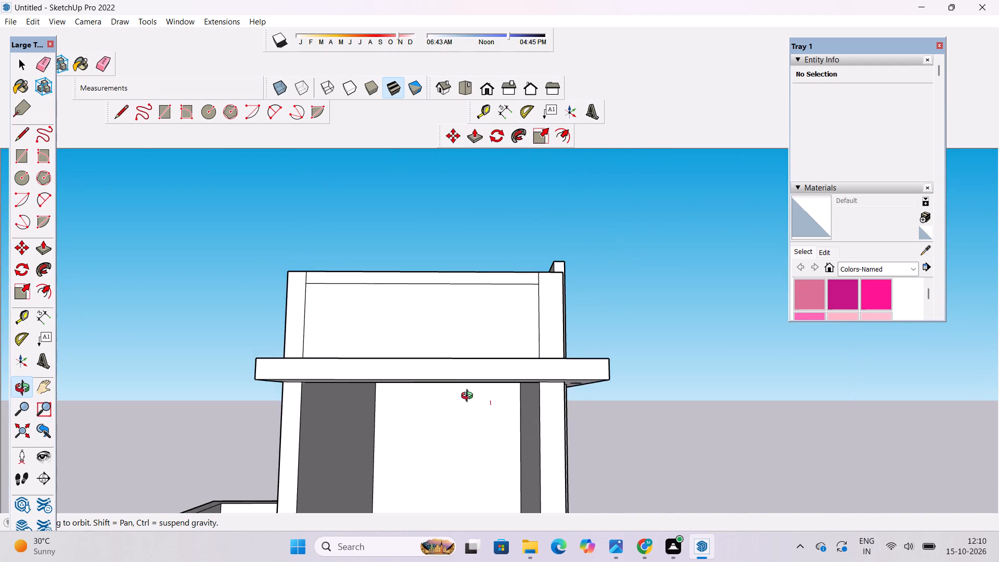
Erase the leftover edge line on the overhang's underside between the tower's side walls.
scroll(470, 399, "up", 7)
left_click_drag(471, 375, 476, 344)
scroll(476, 344, "down", 6)
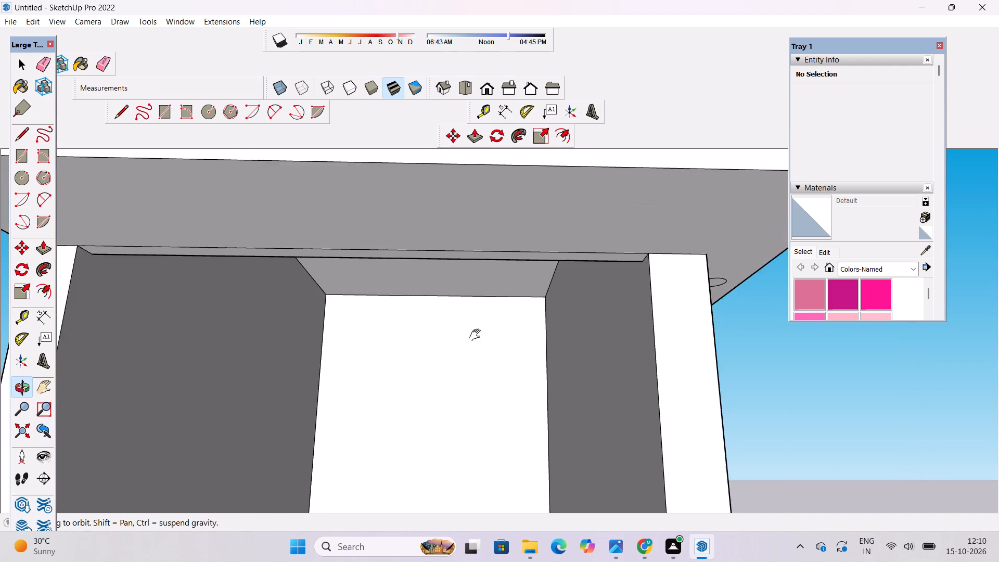
left_click_drag(478, 335, 484, 371, "shift")
scroll(327, 366, "up", 5)
left_click(327, 366, "shift")
left_click_drag(335, 352, 338, 324)
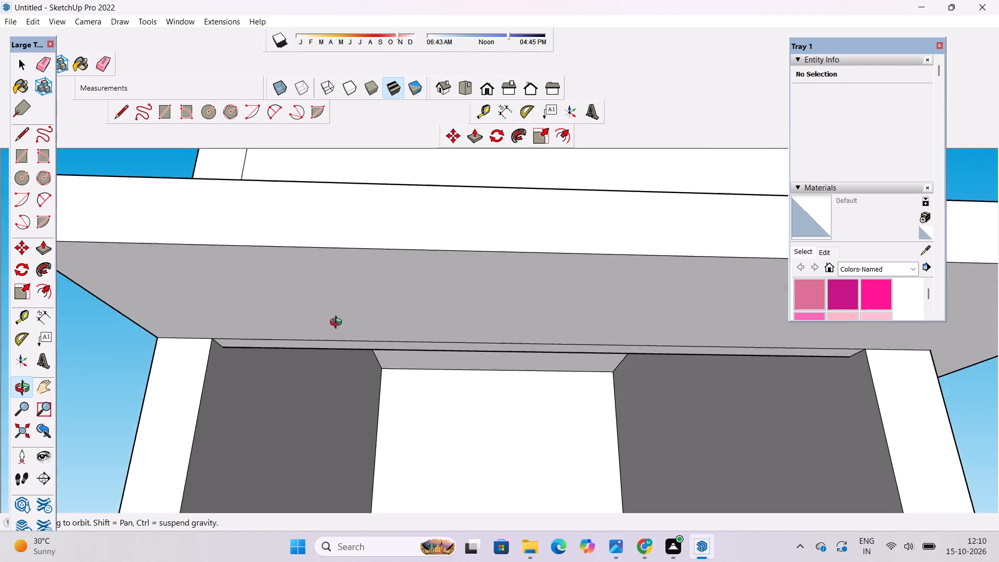
left_click_drag(338, 324, 342, 296)
key("e")
scroll(391, 316, "up", 5)
left_click_drag(418, 316, 424, 335)
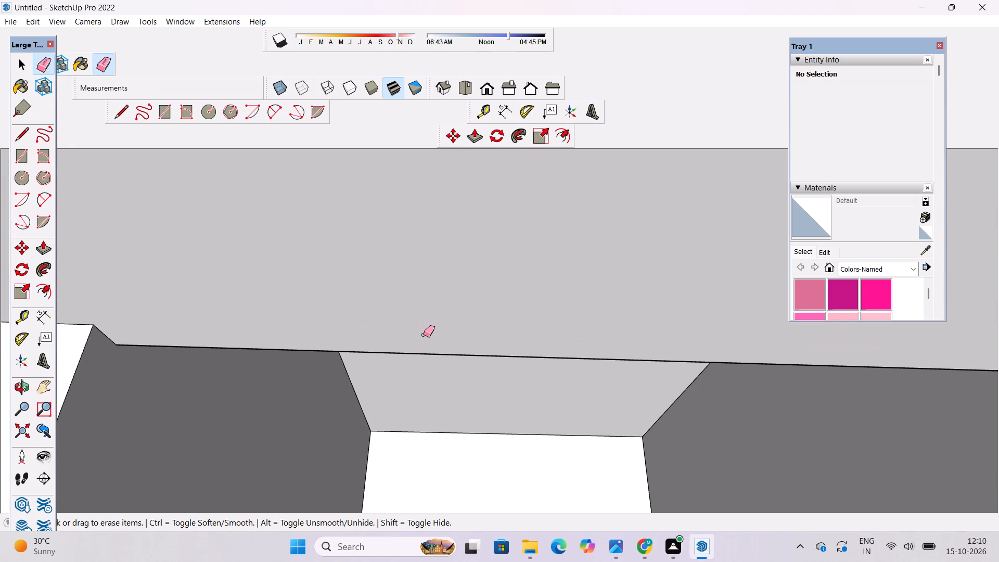
key("space")
Draw a circle of 1' radius on the overhang's underside, near the corner with the existing row of circles.
key("o")
scroll(291, 300, "down", 16)
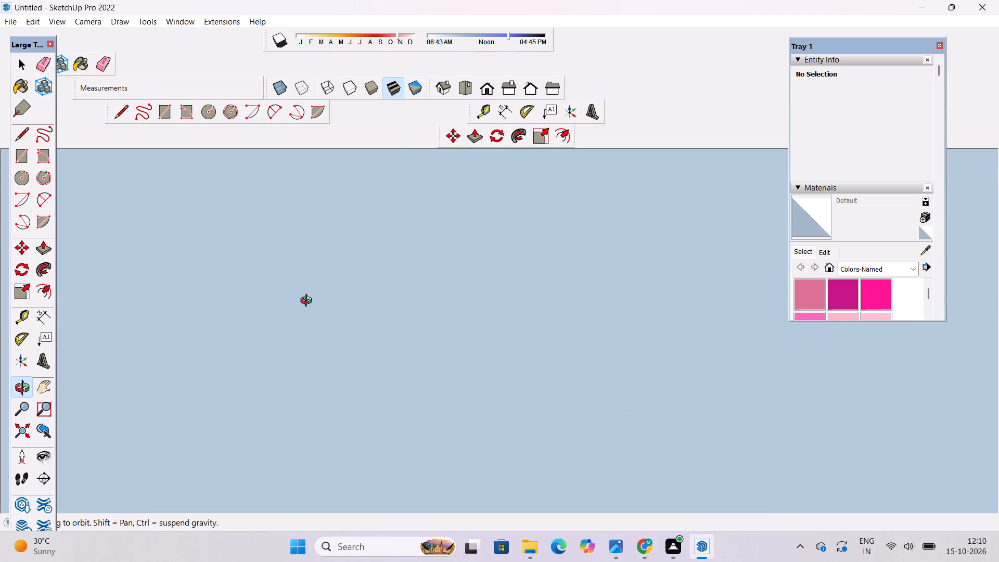
left_click(489, 88)
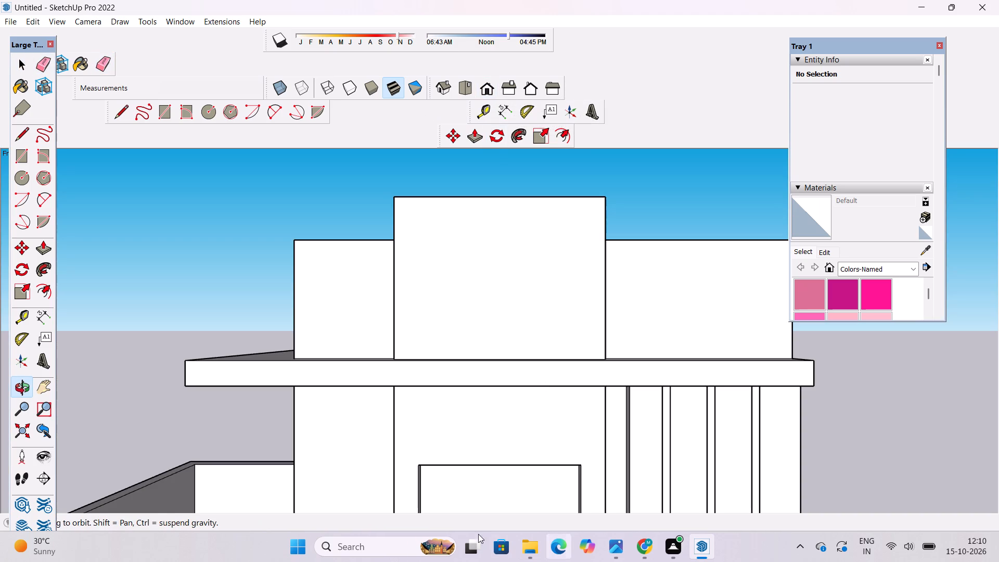
scroll(465, 530, "down", 6)
scroll(336, 366, "down", 4)
left_click_drag(246, 395, 679, 408, "shift")
scroll(432, 446, "up", 6)
left_click_drag(483, 421, 351, 465, "shift")
left_click_drag(354, 462, 398, 368)
left_click_drag(328, 374, 379, 363)
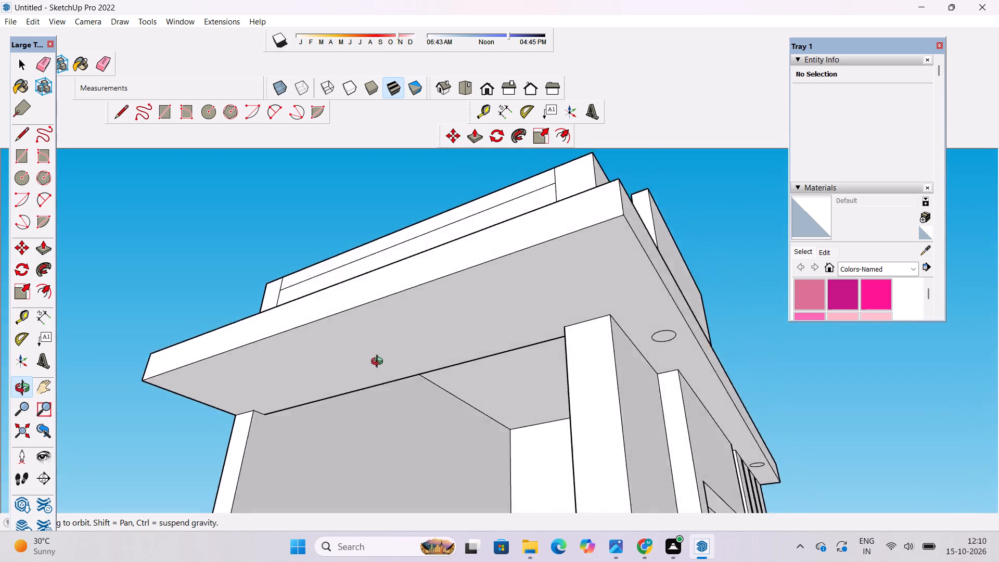
left_click_drag(379, 363, 438, 369)
left_click_drag(438, 368, 485, 353)
left_click_drag(485, 349, 474, 358, "shift")
left_click_drag(462, 357, 428, 349)
scroll(381, 353, "up", 3)
left_click_drag(380, 355, 390, 390, "shift")
scroll(394, 390, "down", 5)
left_click_drag(394, 378, 401, 400, "shift")
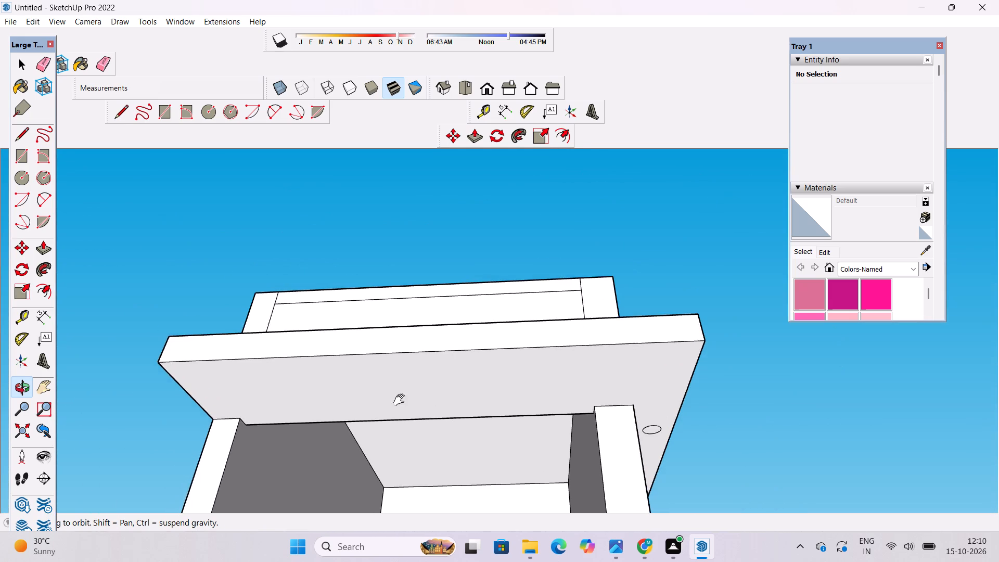
left_click_drag(401, 400, 401, 378, "shift")
key("c")
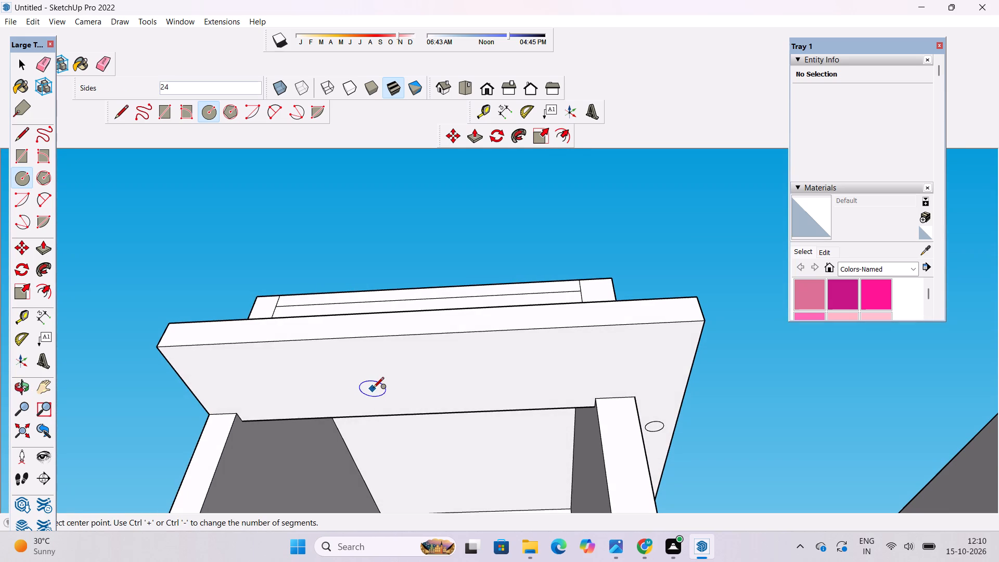
scroll(598, 357, "up", 4)
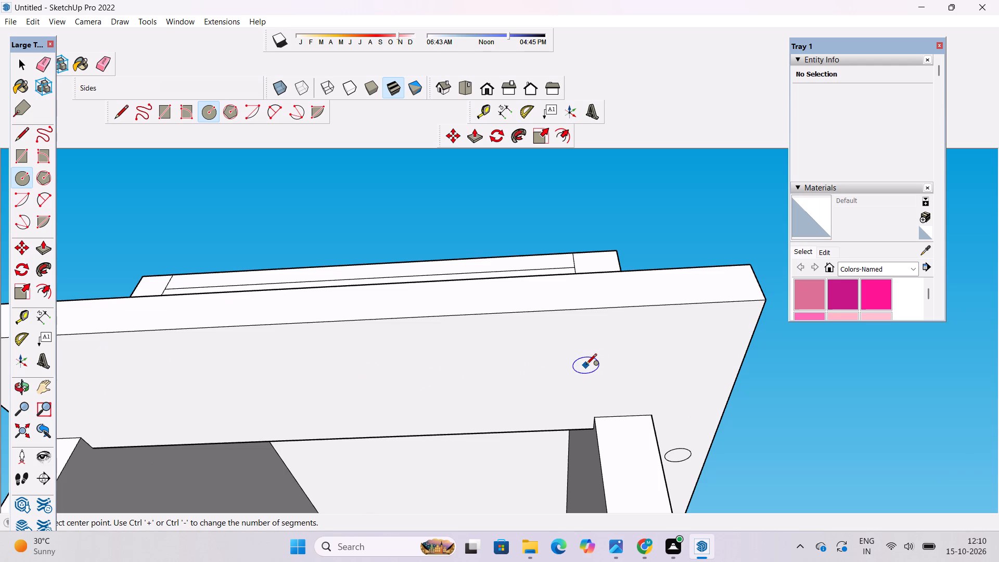
left_click(586, 365)
type("1'")
key("Return")
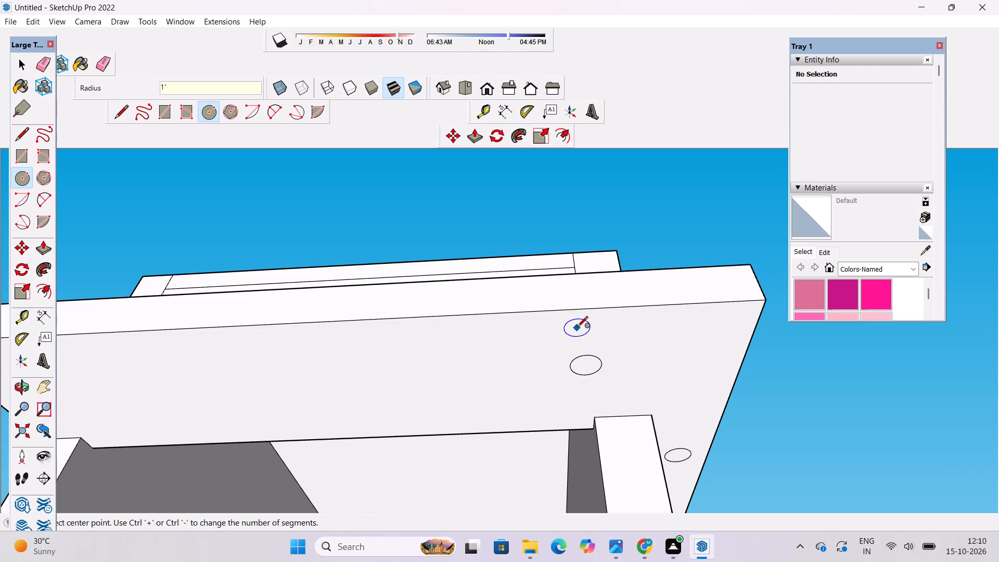
Copy the circle twice along the overhang's underside, the first copy about 16' 7" away, forming a row of three.
key("space")
double_click(579, 361)
key("m")
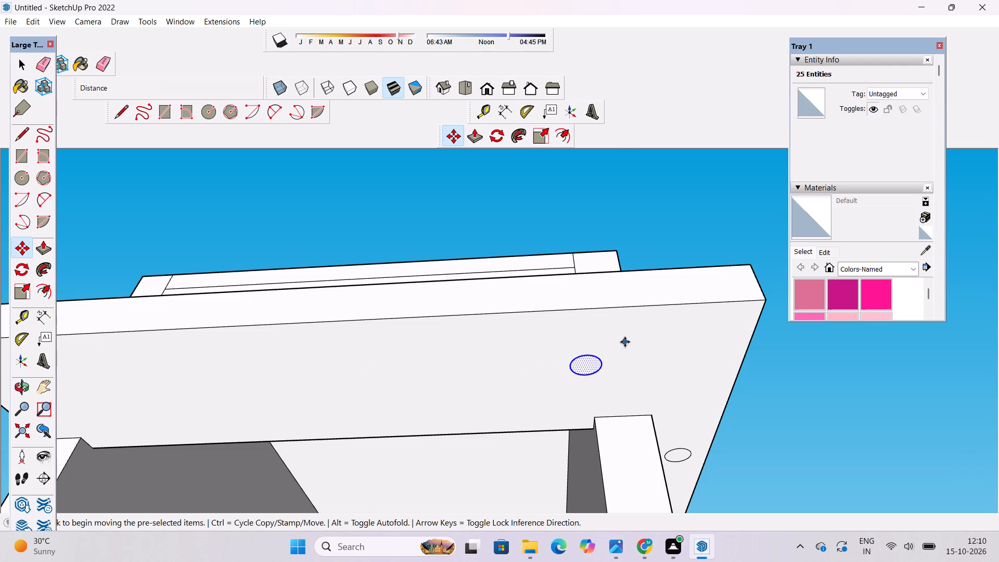
scroll(625, 342, "down", 3)
scroll(611, 347, "up", 2)
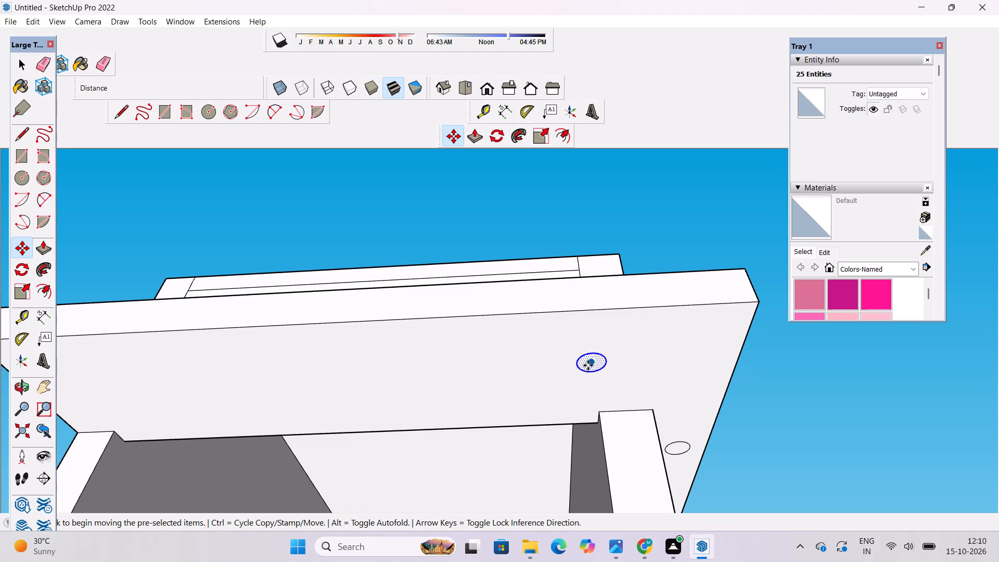
left_click(588, 365)
scroll(587, 364, "down", 4)
scroll(442, 365, "up", 1)
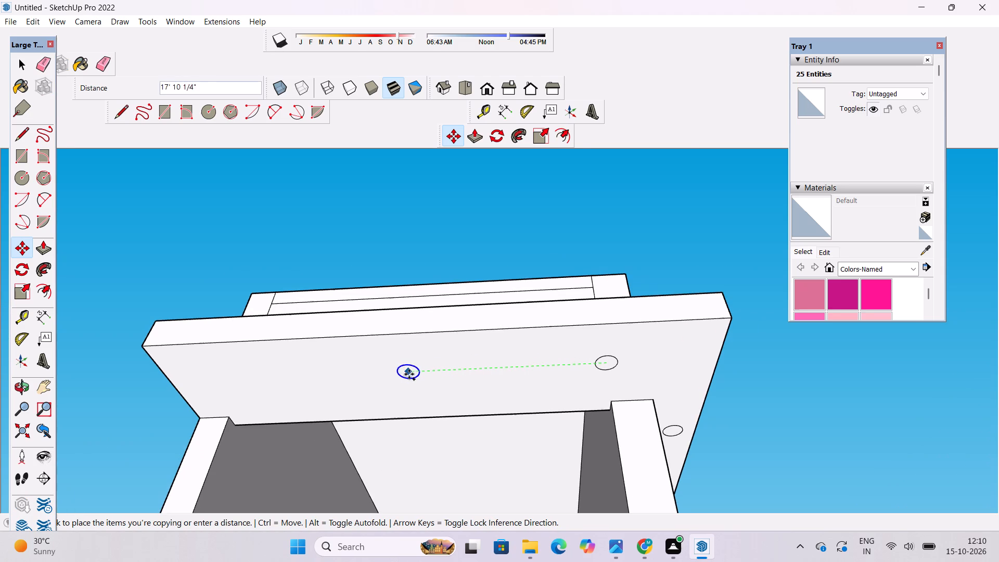
left_click(422, 374)
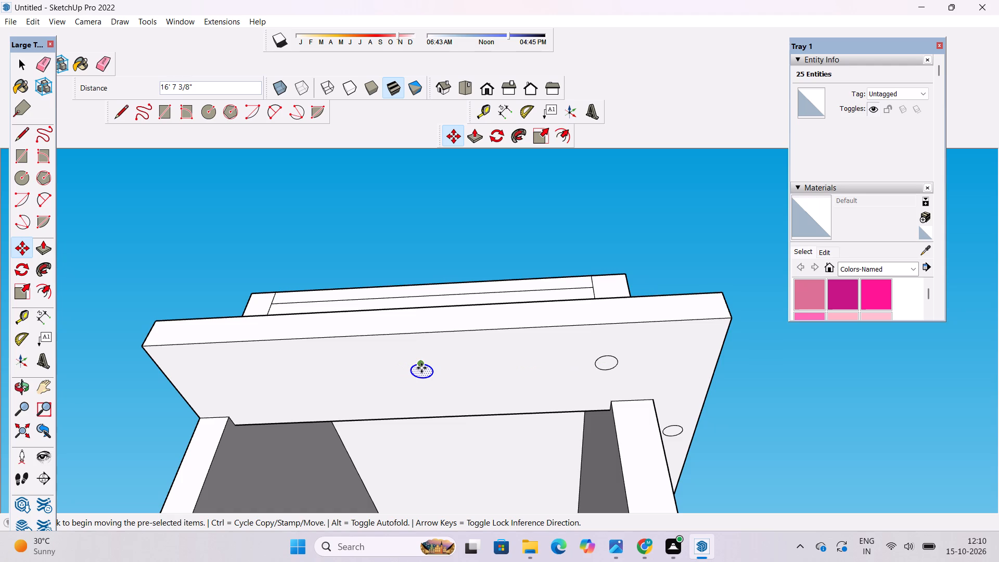
left_click(421, 368)
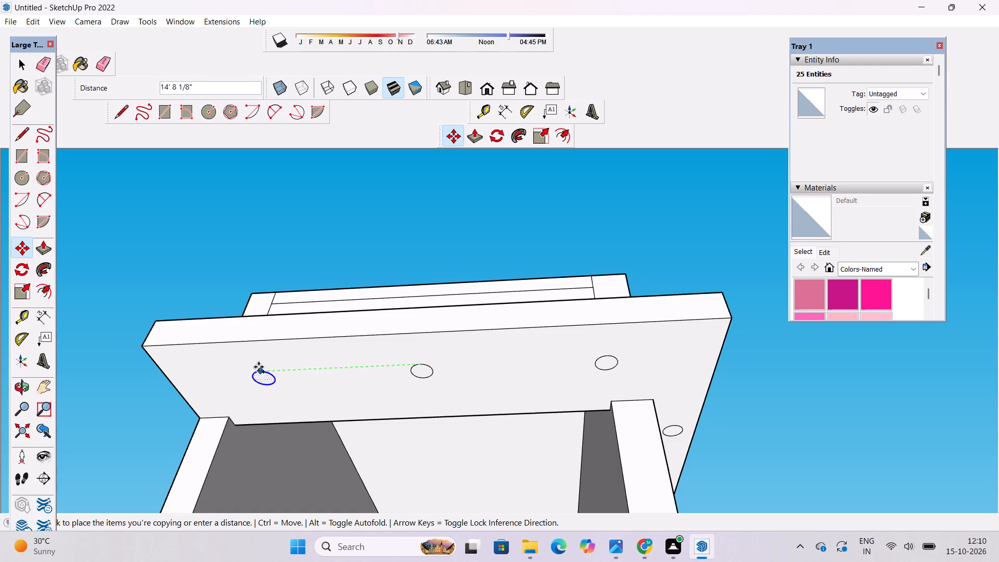
left_click(250, 368)
key("space")
left_click(147, 435)
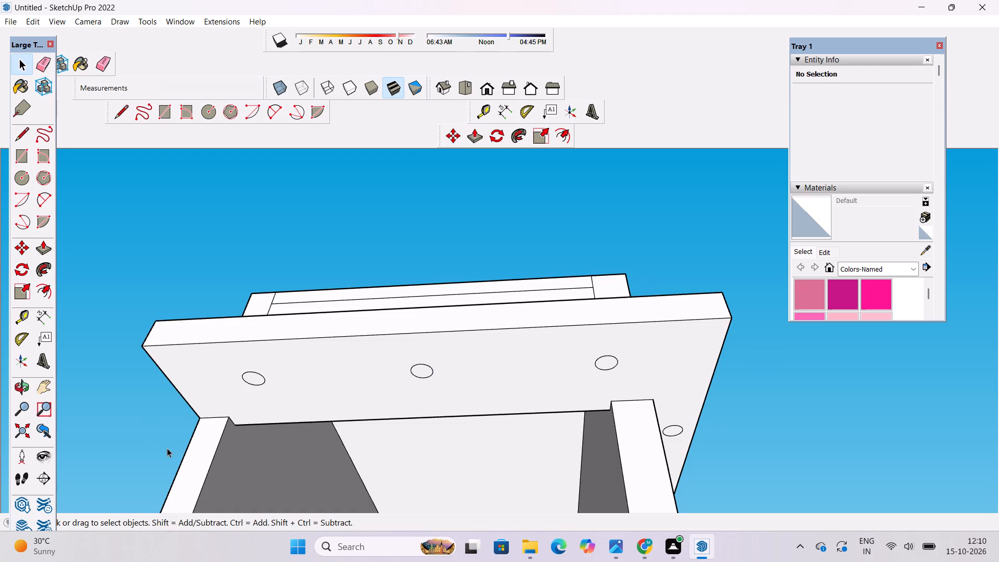
Return to the front view of the house.
key("o")
scroll(394, 336, "down", 5)
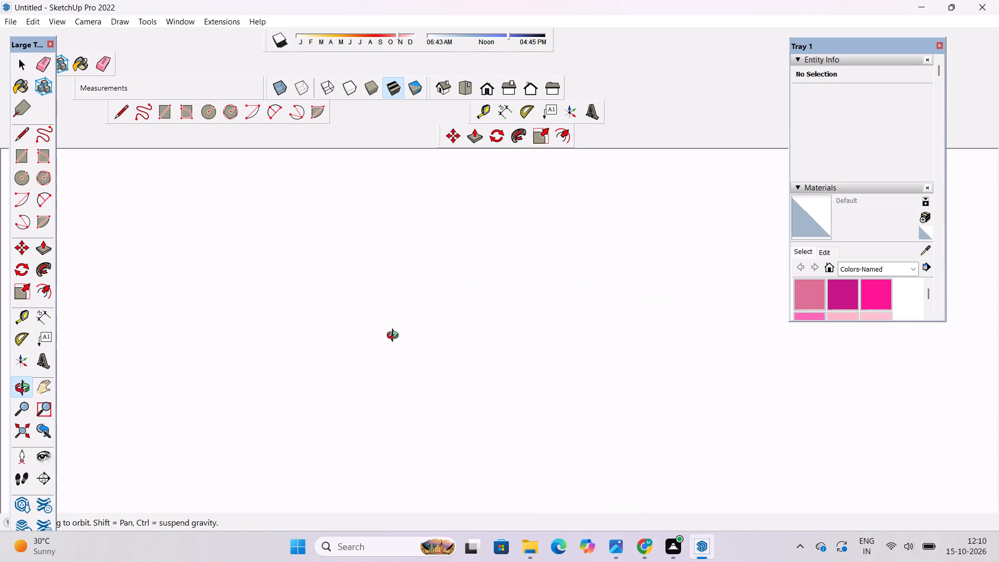
left_click(481, 86)
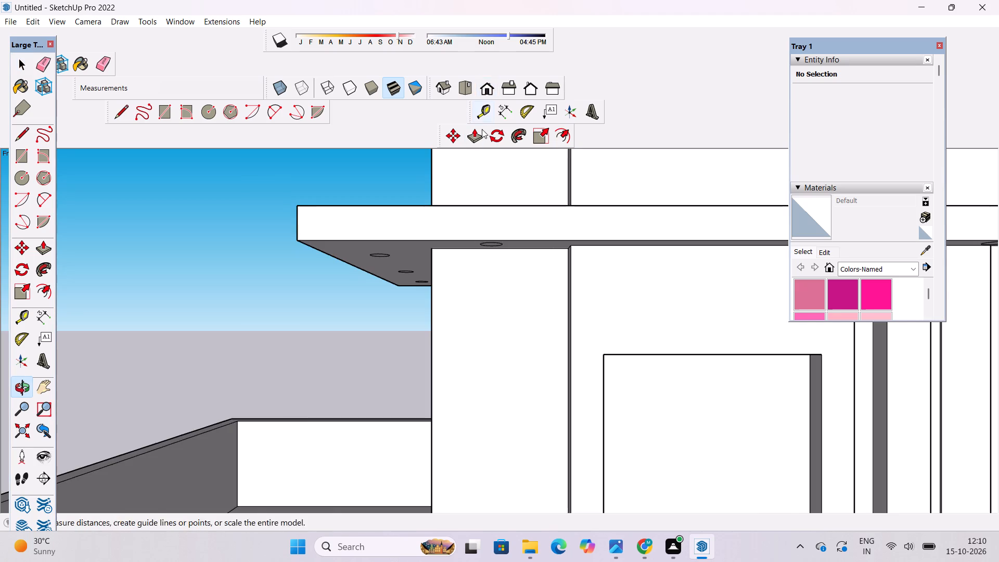
Examine the light circles under the overhang and the house facade from the front, from below and from above.
scroll(457, 284, "down", 11)
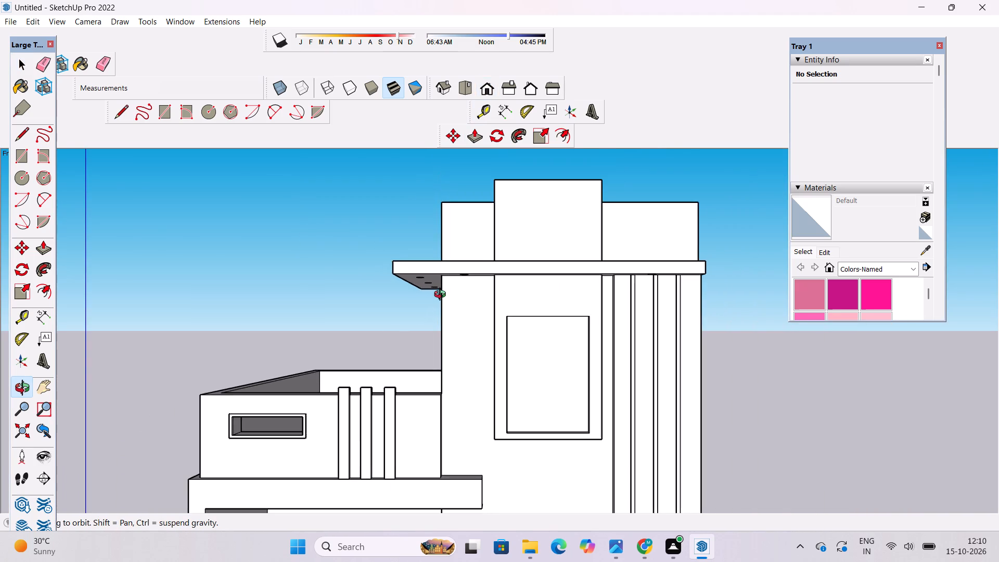
scroll(442, 296, "up", 4)
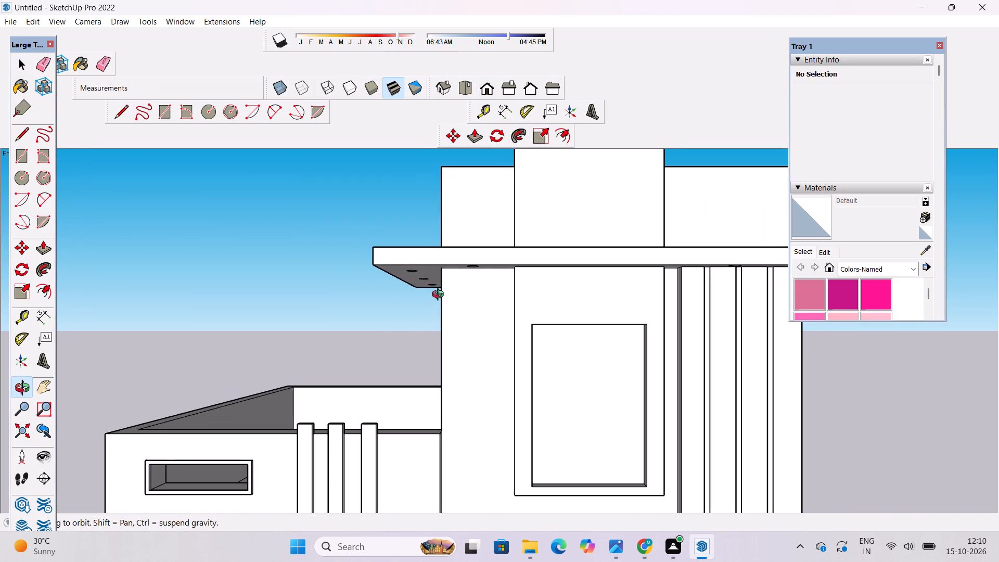
scroll(440, 296, "down", 3)
scroll(467, 245, "up", 3)
left_click_drag(427, 308, 451, 196)
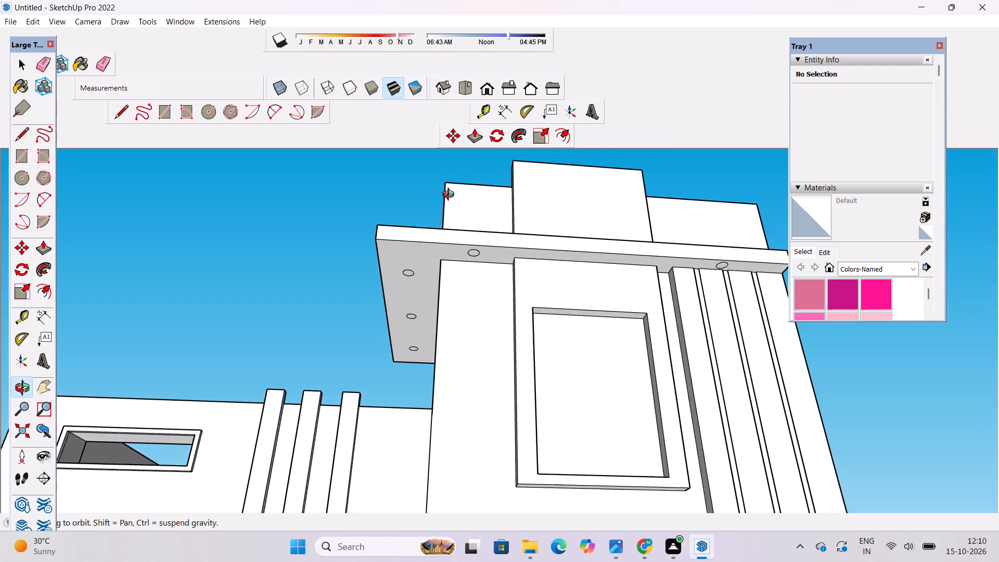
left_click_drag(451, 196, 432, 242)
scroll(432, 246, "down", 3)
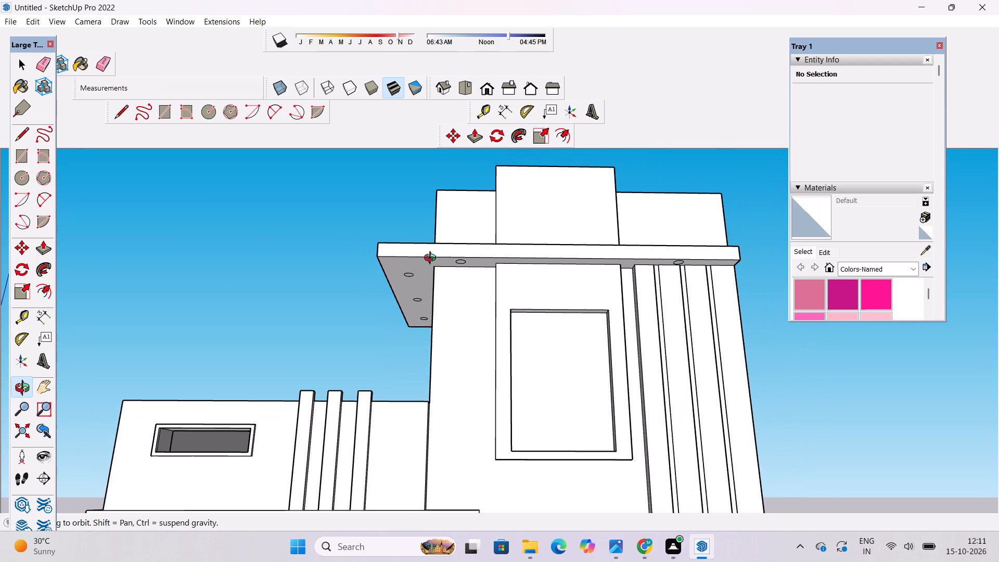
scroll(432, 260, "down", 7)
right_click(435, 264)
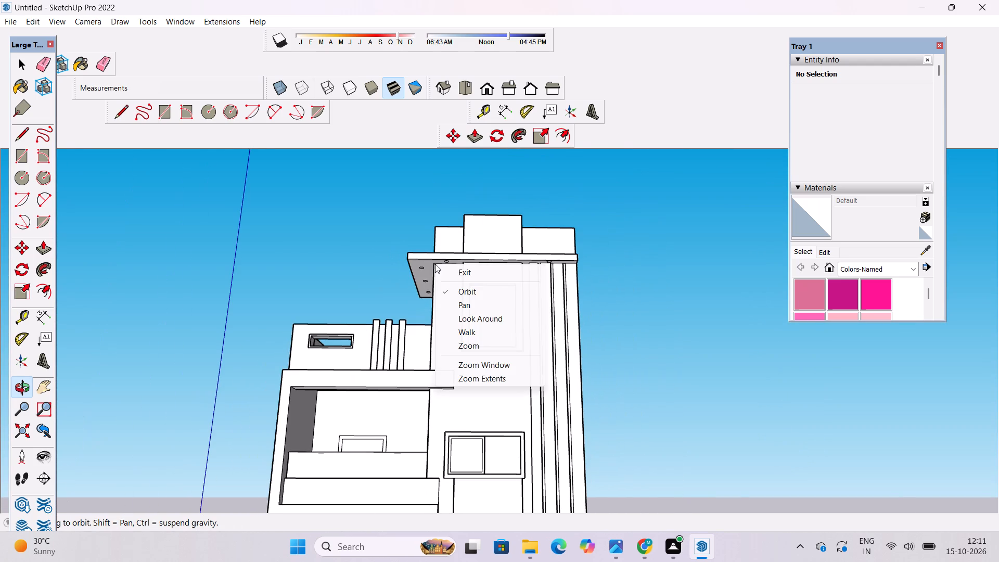
left_click(482, 294)
scroll(404, 270, "down", 5)
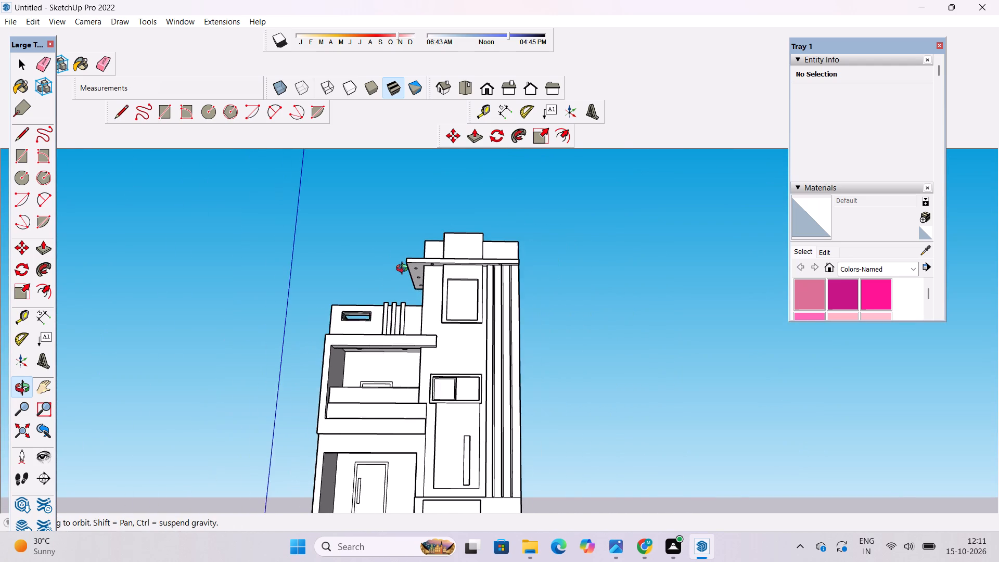
left_click_drag(379, 315, 395, 385)
scroll(401, 391, "up", 3)
left_click_drag(402, 372, 383, 223)
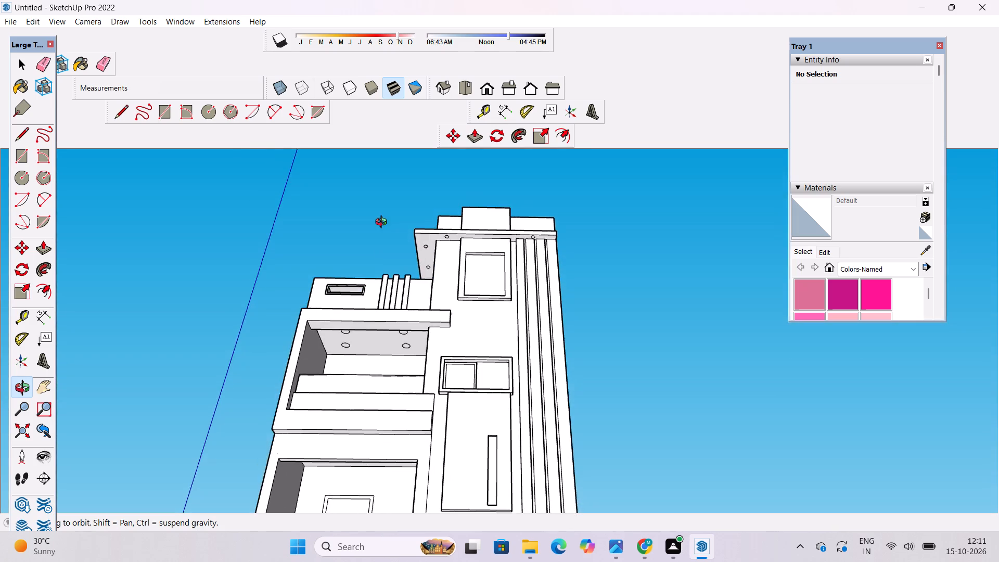
left_click_drag(383, 223, 208, 467)
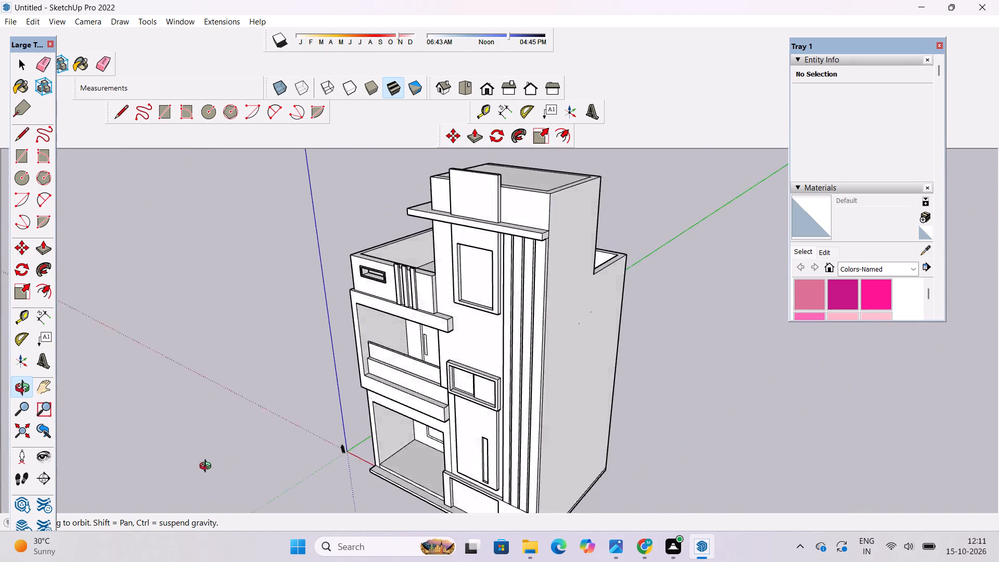
Erase the leftover vertical and horizontal edge lines on the tower's side wall above the overhang.
left_click_drag(208, 467, 629, 449)
scroll(383, 236, "down", 4)
scroll(358, 300, "up", 7)
scroll(369, 245, "down", 6)
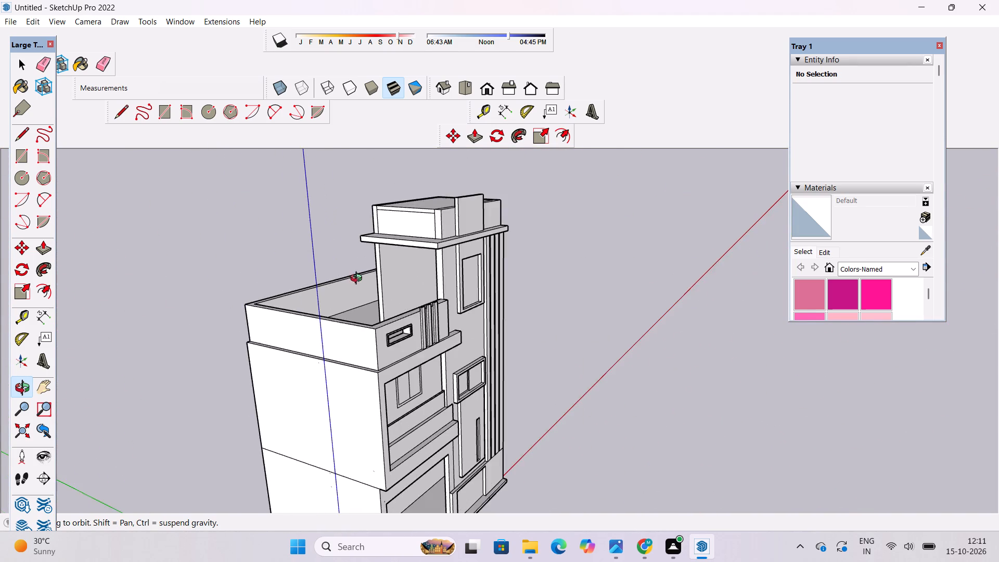
scroll(358, 279, "down", 4)
left_click_drag(344, 325, 352, 285)
scroll(406, 197, "up", 17)
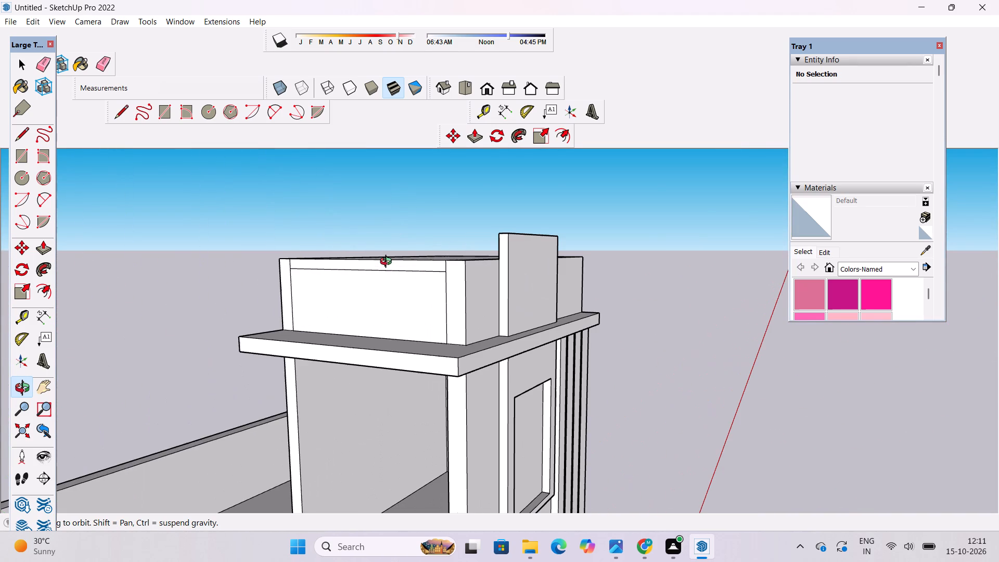
left_click(106, 68)
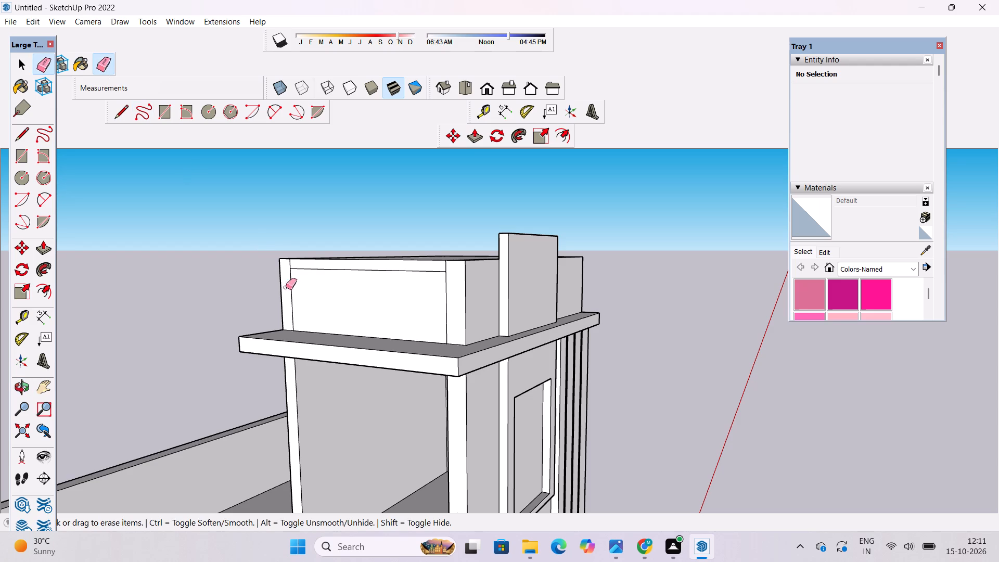
left_click(291, 267)
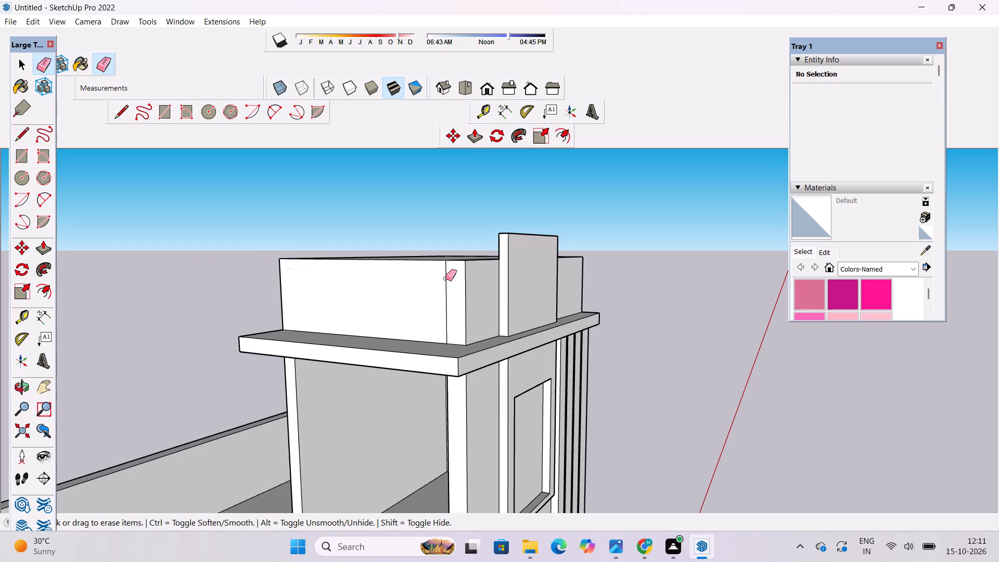
left_click(445, 278)
scroll(446, 239, "up", 13)
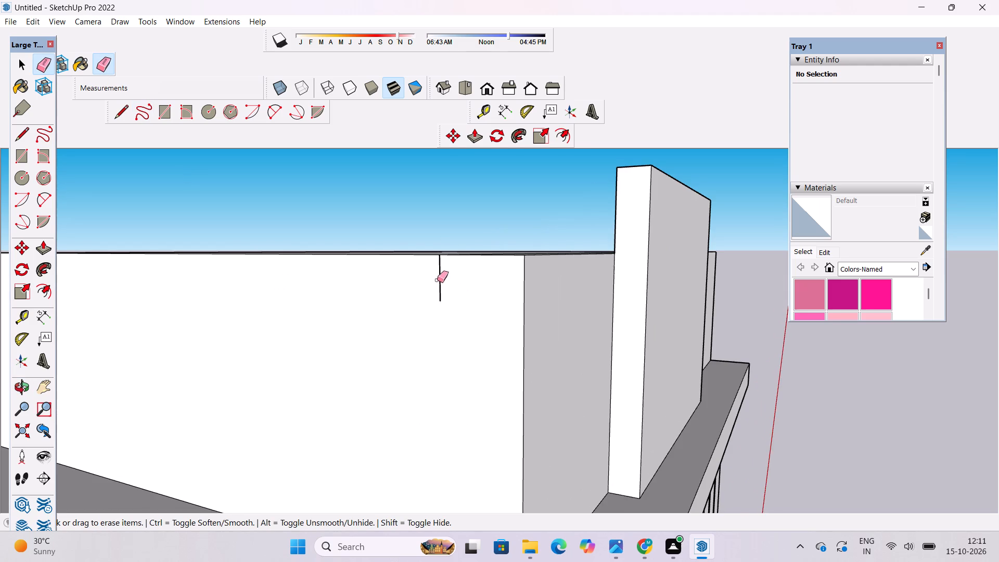
left_click(439, 271)
Erase the inner outline lines on the tower's flat roof, leaving one plain face.
scroll(380, 362, "down", 6)
scroll(448, 231, "up", 5)
scroll(443, 252, "down", 3)
scroll(445, 261, "up", 1)
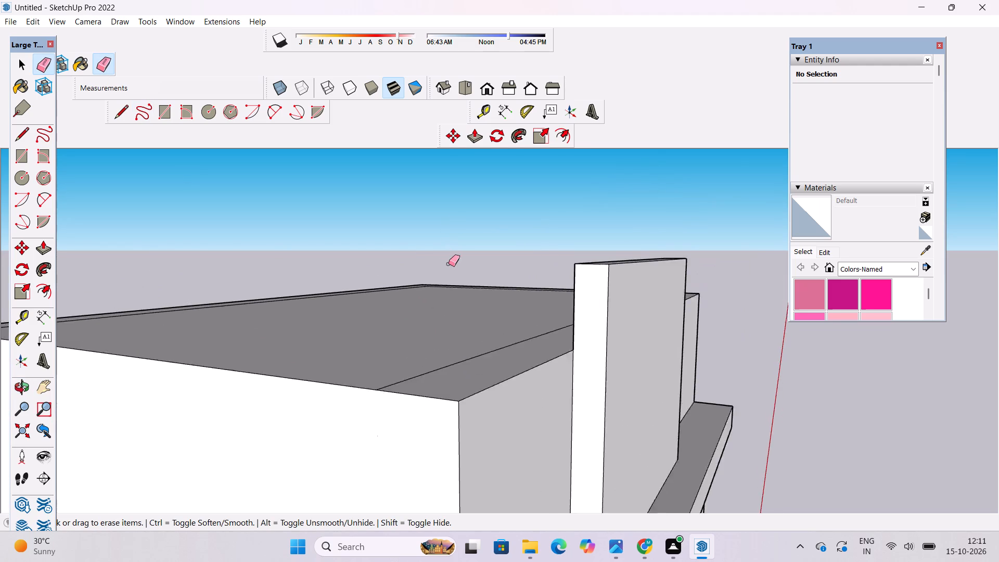
scroll(449, 264, "up", 2)
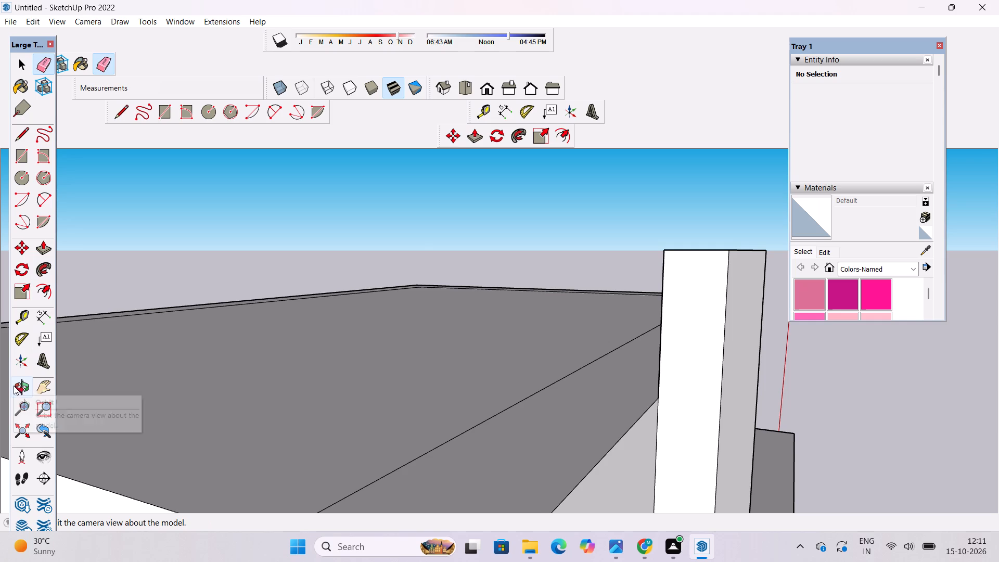
left_click(14, 386)
scroll(443, 242, "down", 10)
left_click_drag(534, 252, 46, 396)
scroll(376, 261, "down", 5)
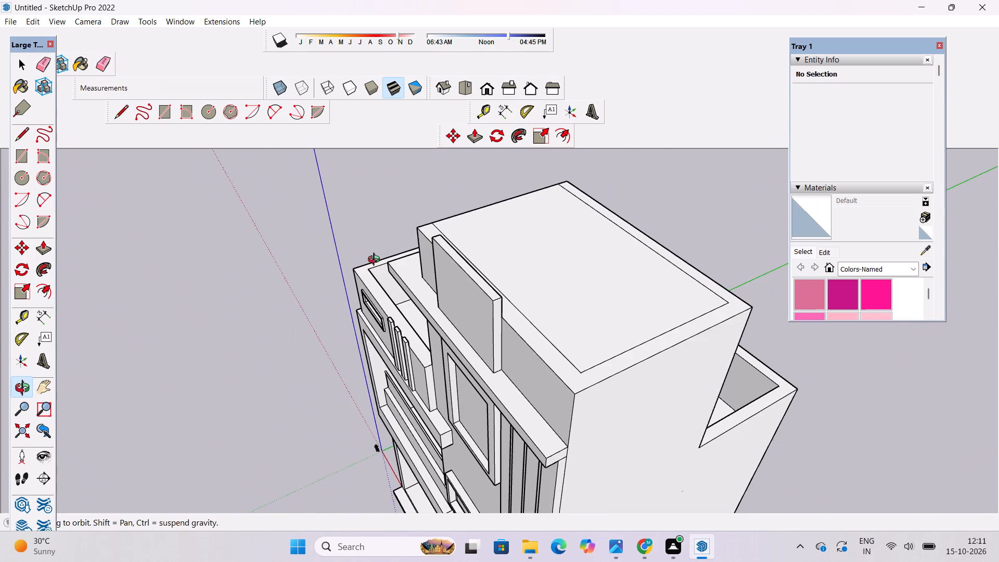
scroll(512, 246, "up", 8)
left_click_drag(610, 239, 476, 249)
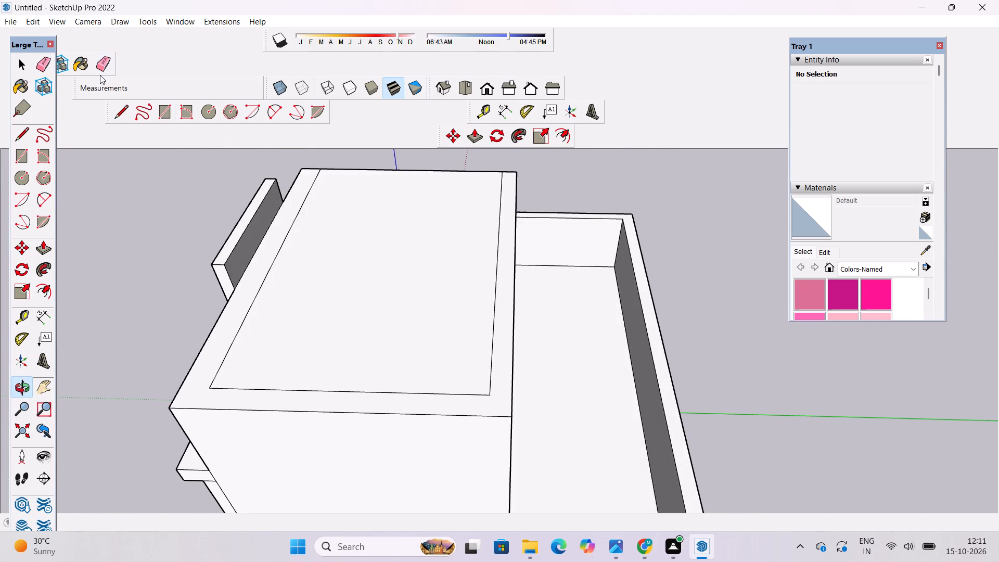
left_click(100, 66)
left_click(249, 306)
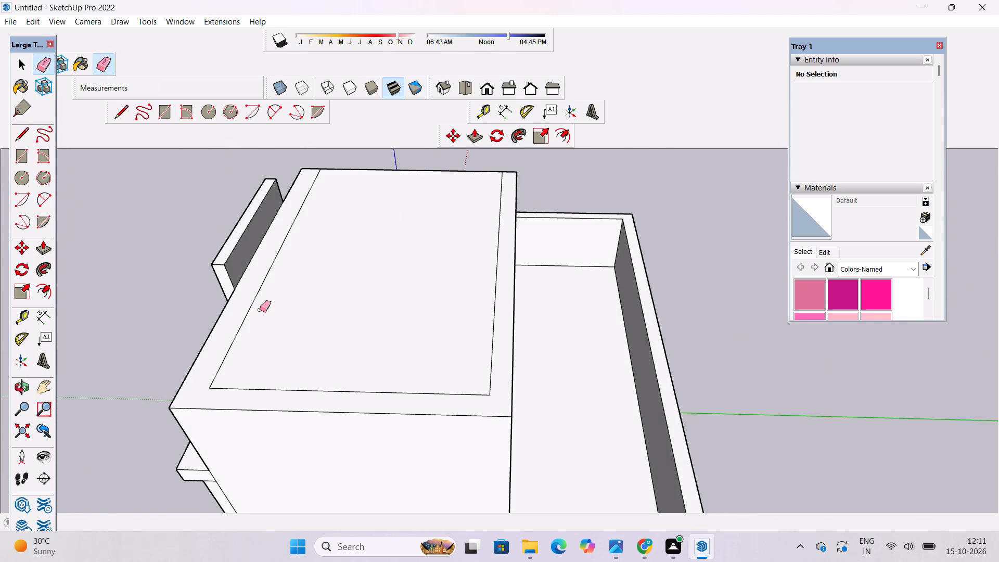
left_click_drag(251, 301, 262, 335)
left_click_drag(278, 378, 294, 395)
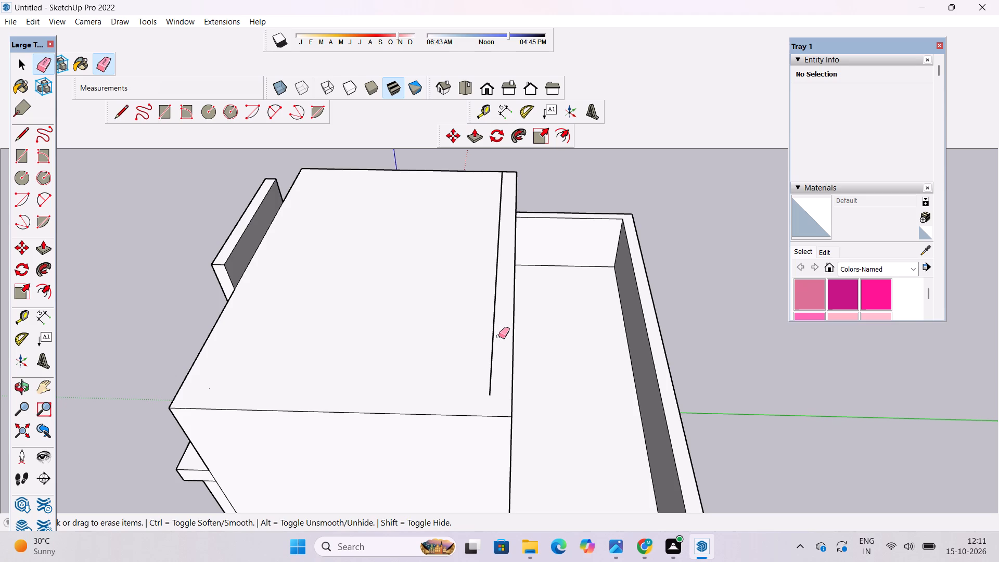
left_click_drag(498, 336, 489, 326)
Examine the tower's side, the overhang's underside with its light circles, and the opening below it.
left_click(19, 385)
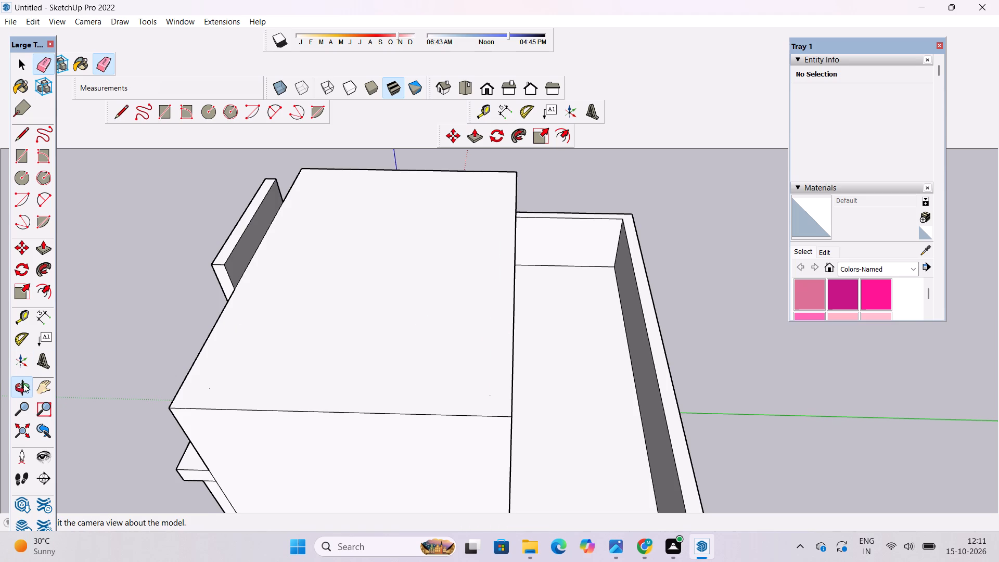
scroll(314, 275, "down", 5)
left_click_drag(272, 291, 840, 176)
left_click_drag(511, 319, 683, 247)
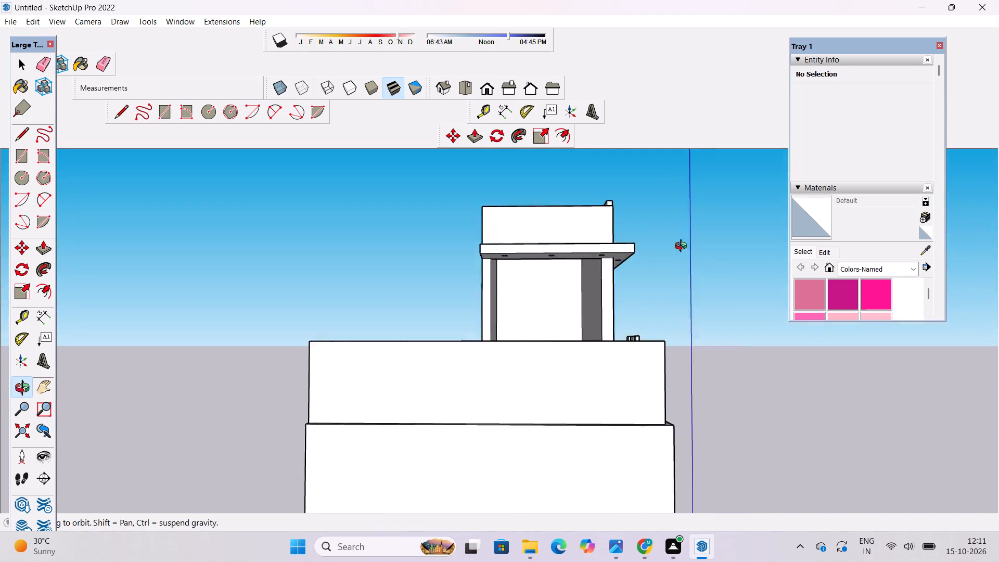
left_click_drag(683, 247, 690, 186)
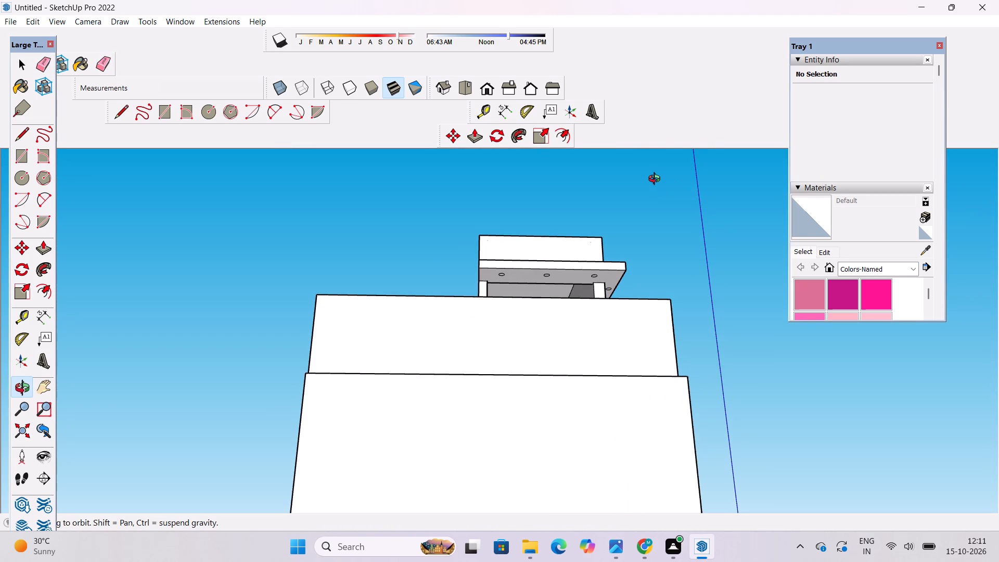
scroll(629, 202, "down", 3)
scroll(605, 244, "up", 2)
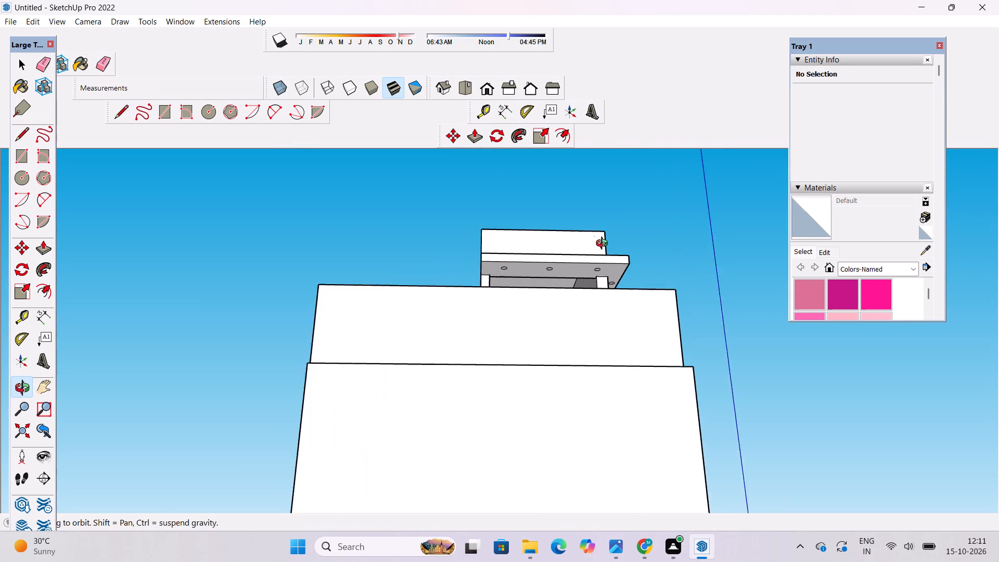
scroll(604, 245, "up", 6)
scroll(481, 283, "down", 5)
left_click_drag(621, 292, 615, 298)
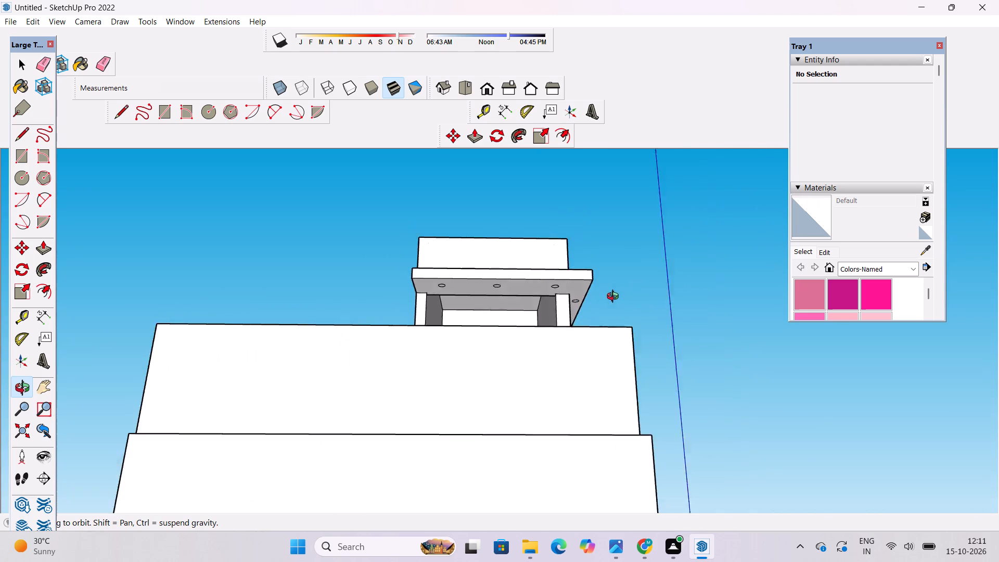
left_click_drag(615, 298, 445, 429)
scroll(415, 402, "down", 3)
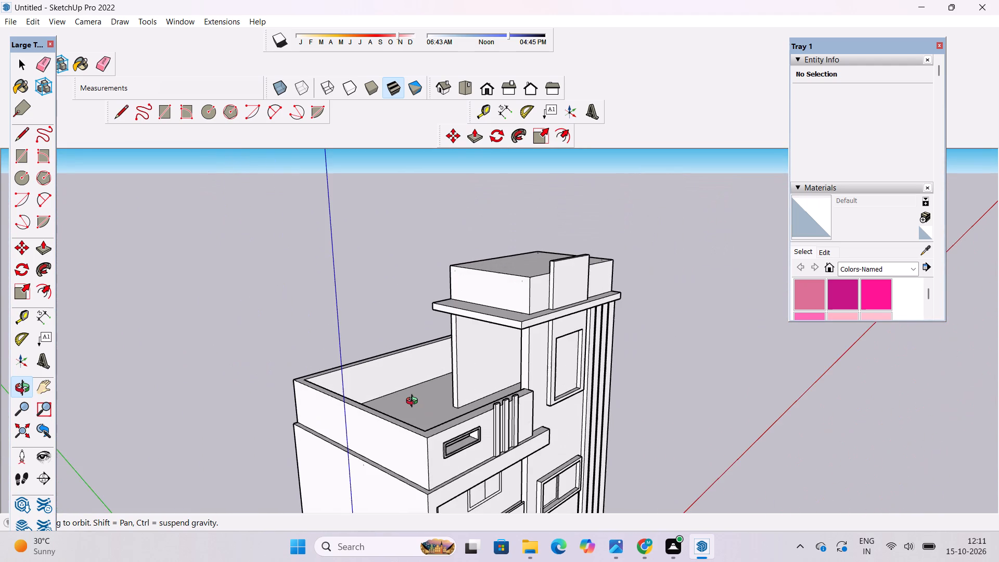
scroll(414, 402, "down", 1)
scroll(414, 402, "up", 2)
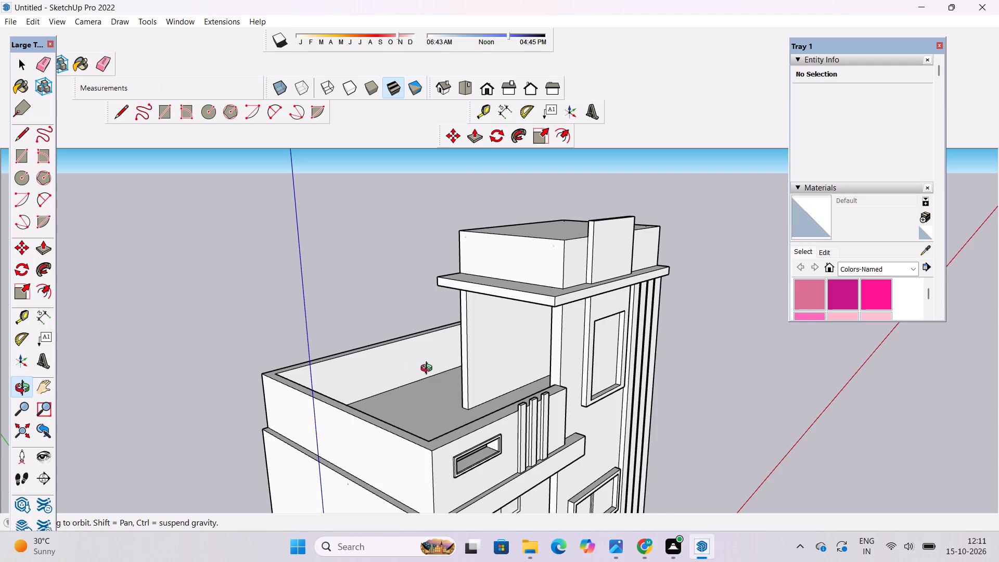
scroll(448, 364, "up", 4)
left_click_drag(573, 299, 677, 244)
left_click_drag(675, 245, 646, 257)
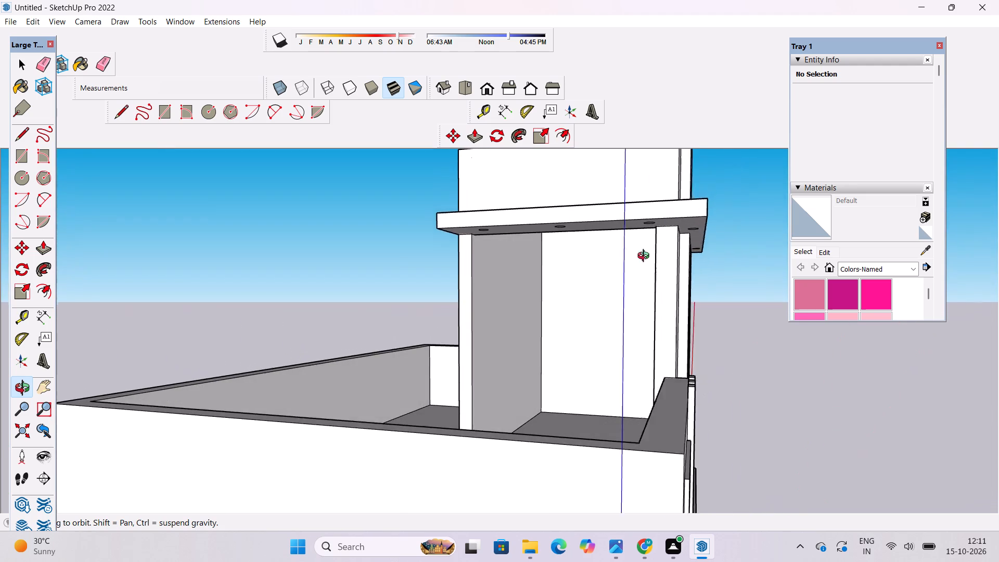
left_click_drag(646, 257, 638, 260)
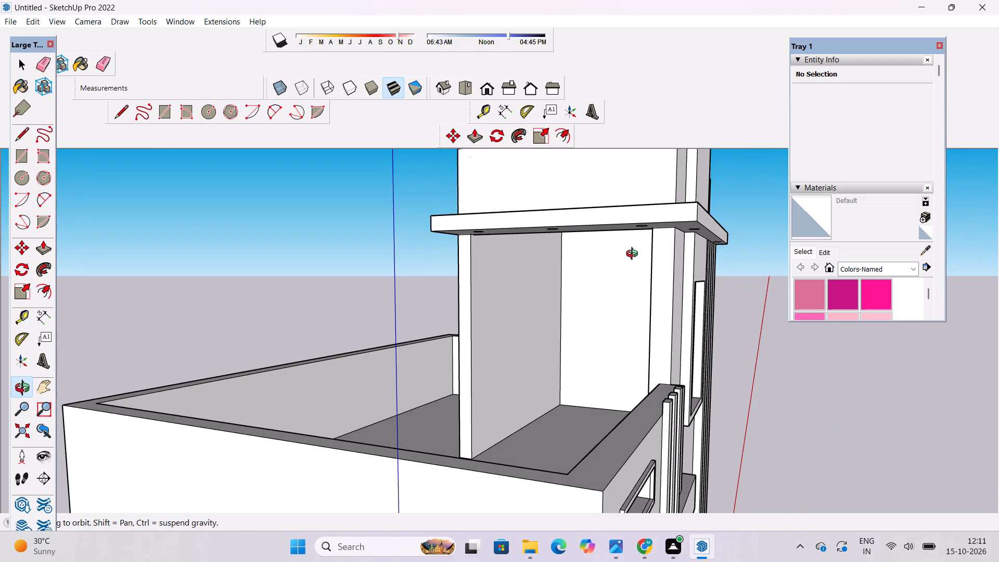
Examine the tower, roof terrace and front facade from several angles around the house.
scroll(587, 278, "down", 8)
scroll(610, 298, "up", 4)
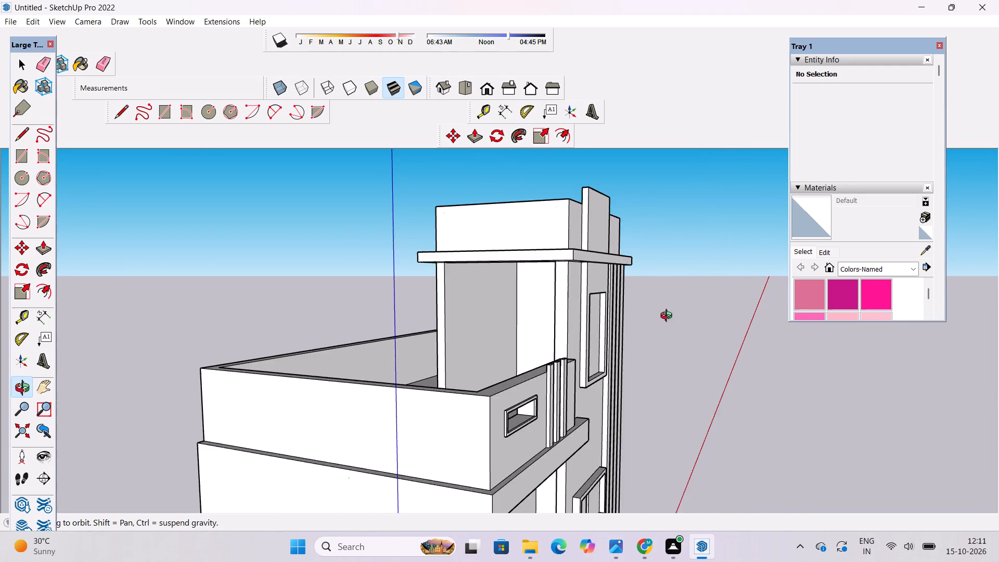
left_click_drag(669, 319, 443, 348)
scroll(546, 314, "down", 4)
left_click_drag(521, 333, 603, 336)
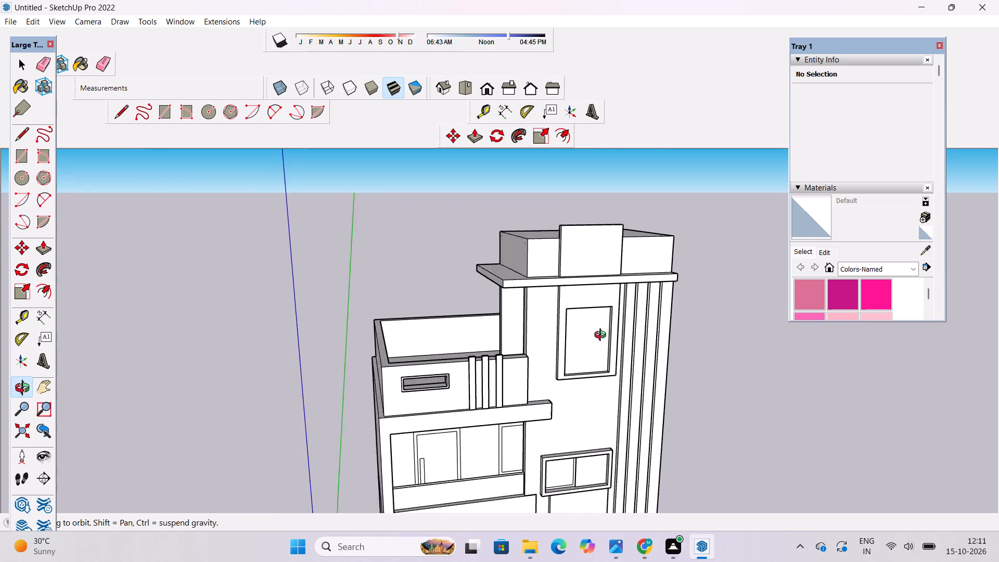
left_click_drag(603, 336, 604, 336)
scroll(555, 326, "up", 9)
left_click_drag(416, 351, 579, 351)
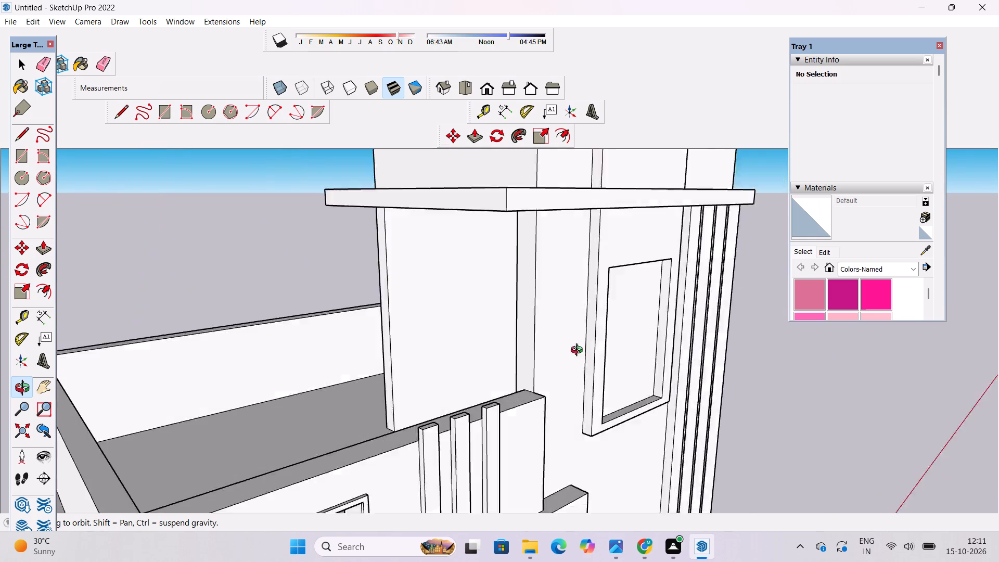
left_click_drag(579, 351, 398, 403)
scroll(459, 356, "down", 10)
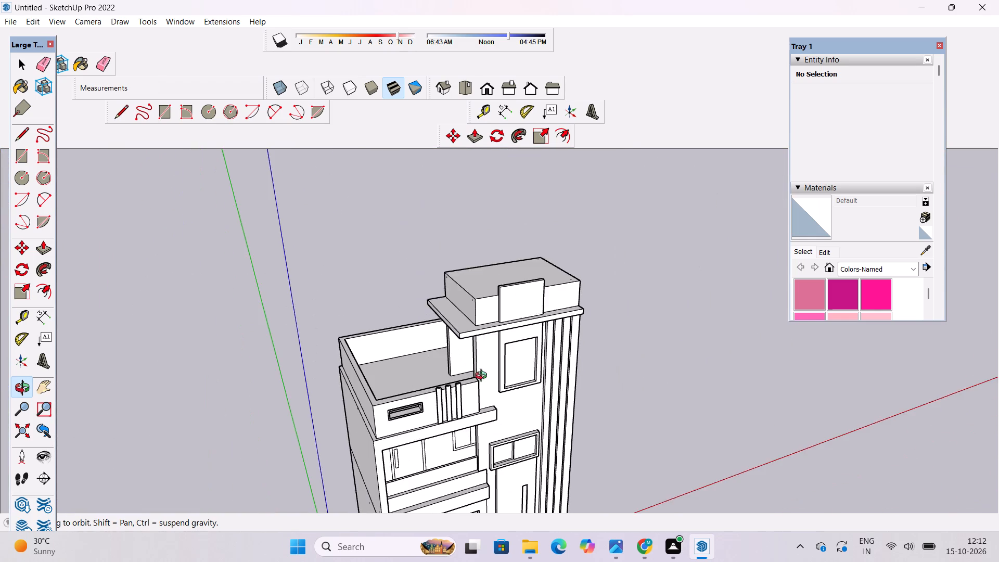
left_click_drag(559, 395, 517, 321)
scroll(490, 345, "down", 5)
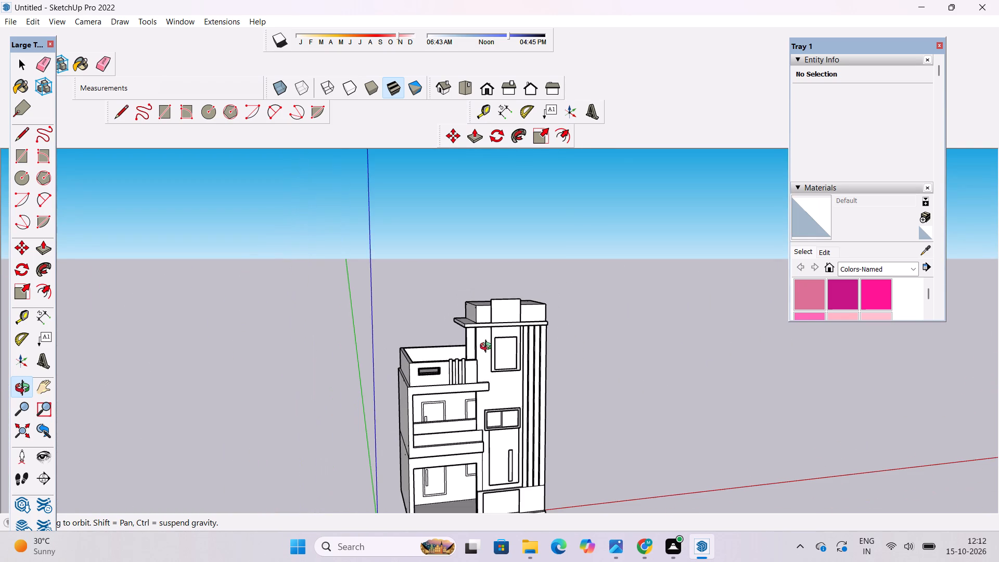
scroll(460, 351, "up", 4)
scroll(460, 351, "down", 3)
scroll(460, 351, "up", 1)
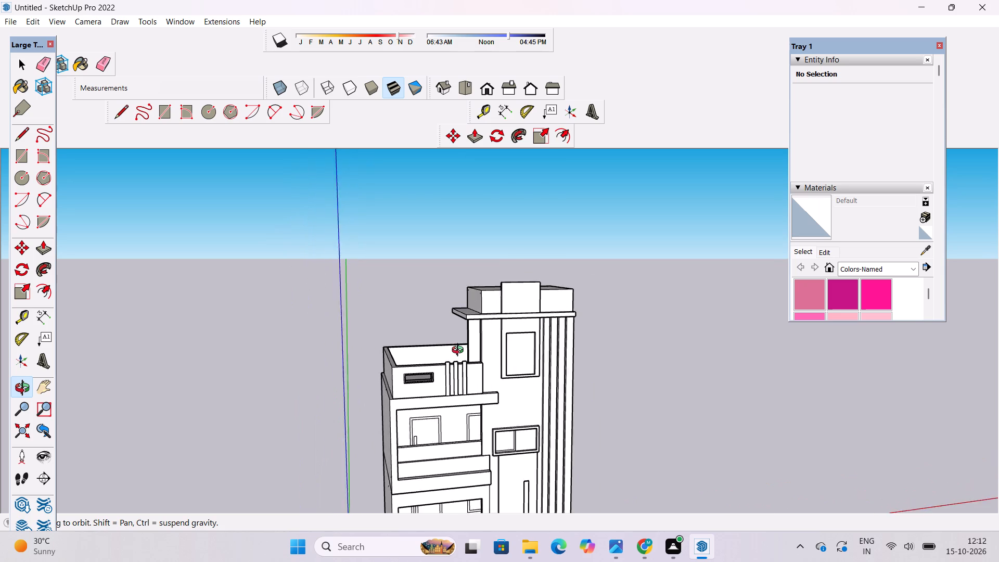
scroll(460, 351, "up", 1)
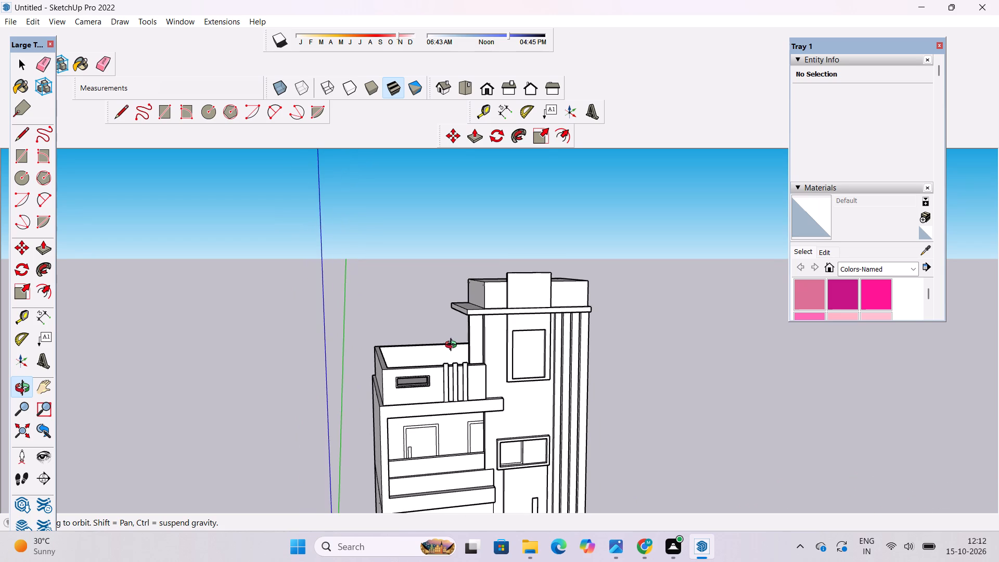
Examine the front facade from top to bottom, ending at the ground-floor opening and its floor.
scroll(467, 341, "down", 6)
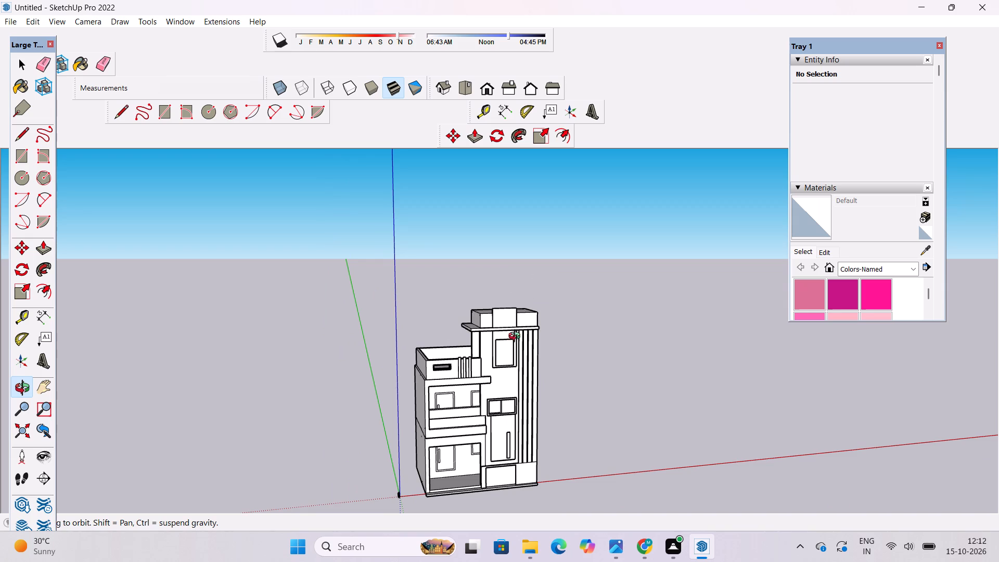
scroll(497, 382, "up", 5)
scroll(460, 347, "down", 7)
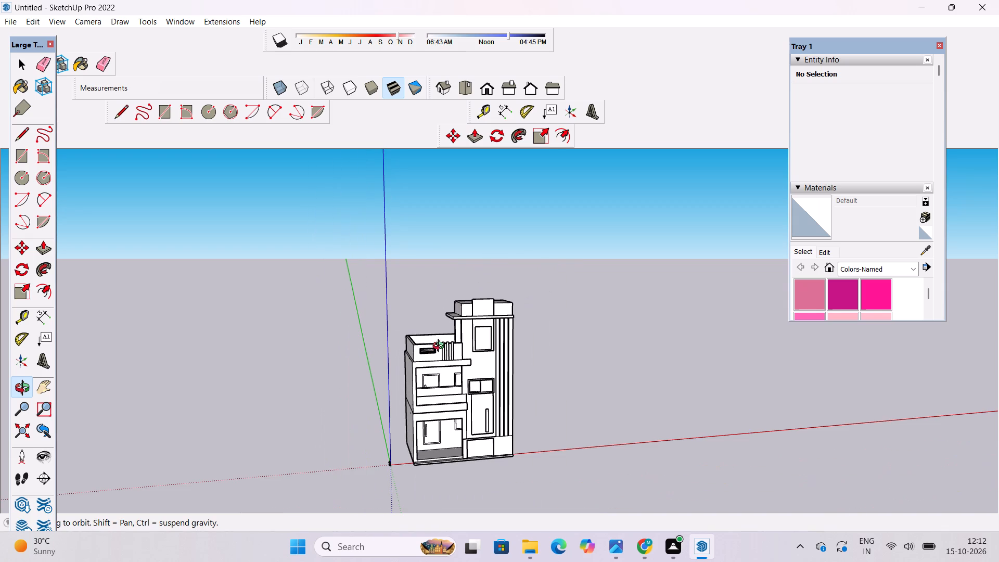
scroll(453, 329, "down", 3)
scroll(459, 370, "up", 5)
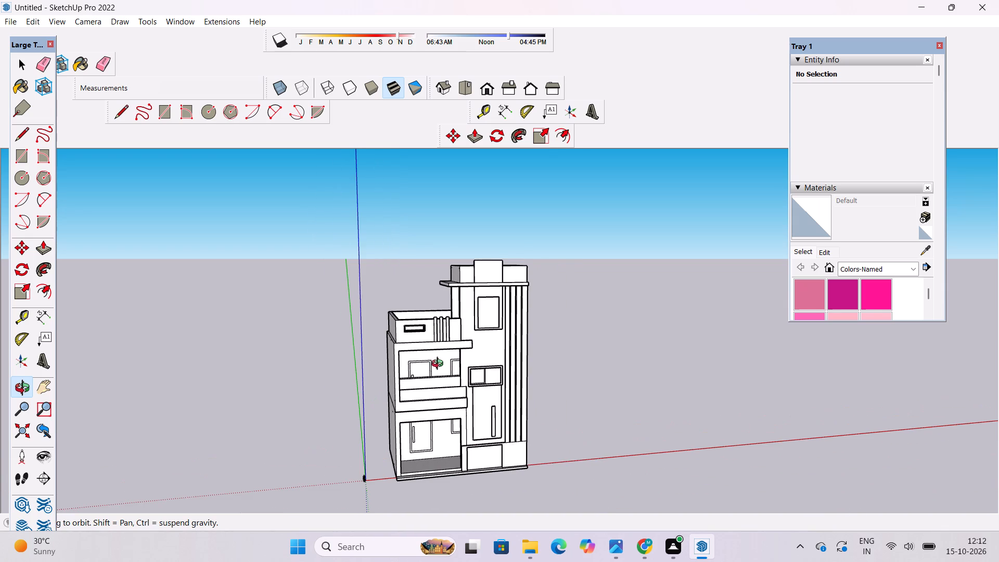
left_click_drag(450, 382, 450, 325, "shift")
scroll(467, 308, "up", 9)
left_click_drag(460, 362, 469, 318, "shift")
left_click_drag(469, 318, 456, 320)
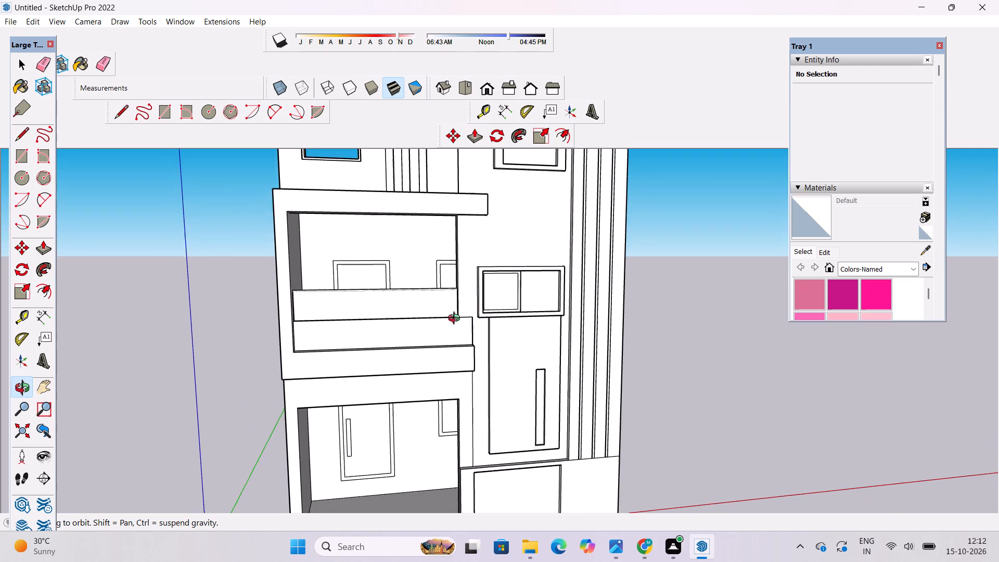
left_click_drag(456, 320, 405, 327)
scroll(403, 356, "up", 5)
left_click_drag(413, 354, 433, 275, "shift")
left_click_drag(433, 274, 454, 380)
left_click_drag(454, 380, 467, 326)
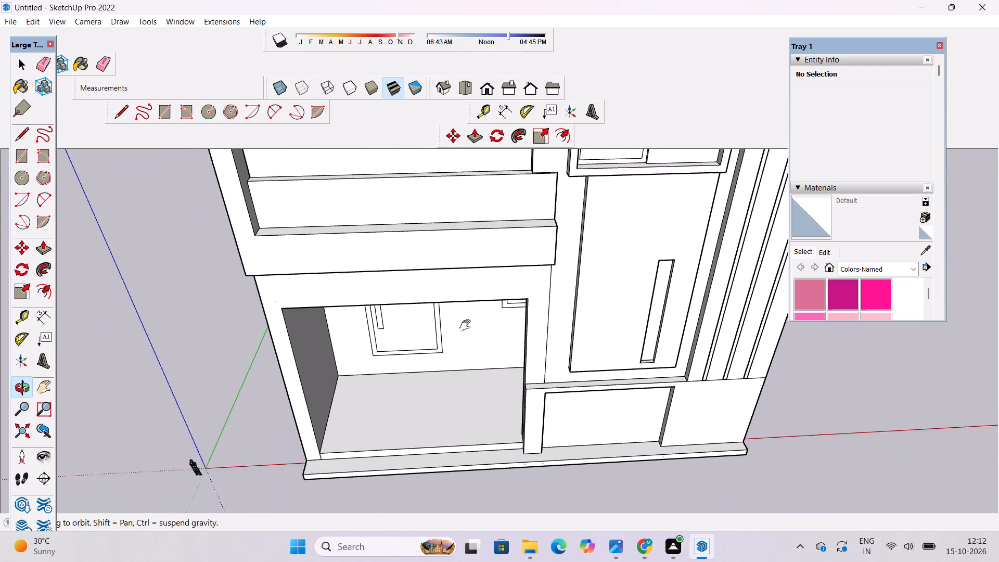
left_click_drag(467, 326, 469, 315)
scroll(469, 313, "up", 1)
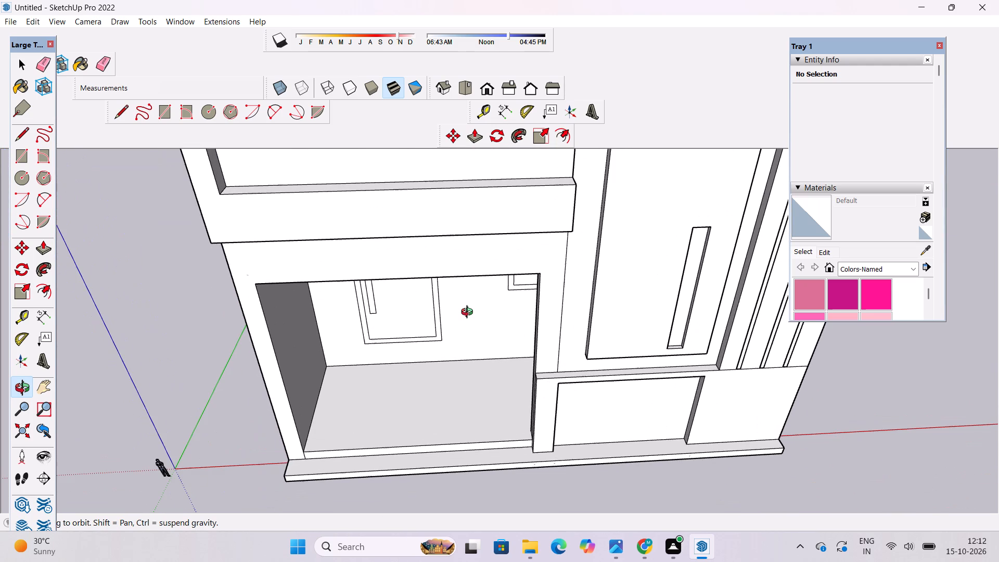
scroll(469, 327, "down", 2)
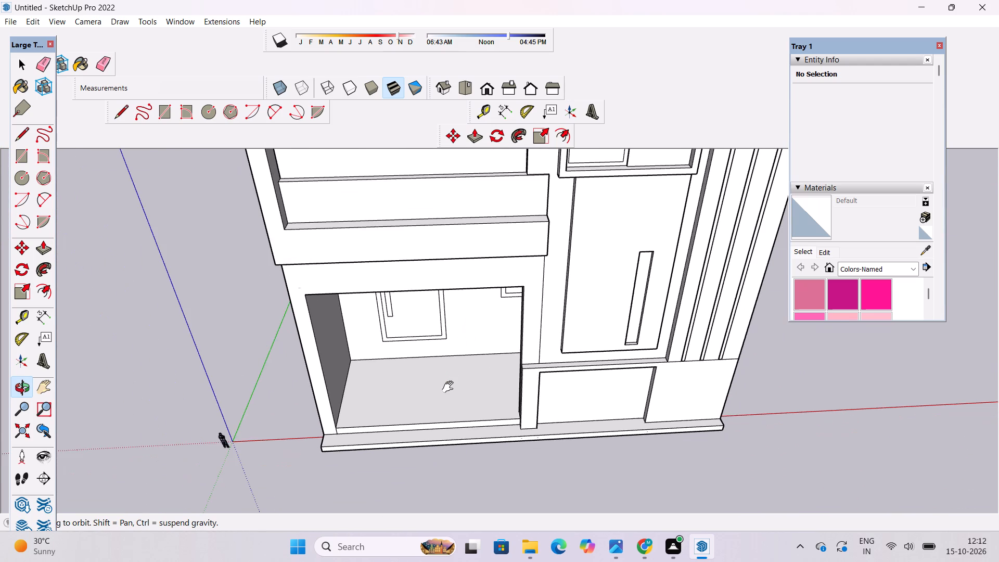
Draw a thin rectangle about 7" by 56' on the ground-floor opening's floor, just behind its front edge, spanning both side walls.
left_click_drag(449, 391, 501, 242, "shift")
left_click_drag(434, 401, 571, 289, "shift")
left_click_drag(570, 299, 497, 337)
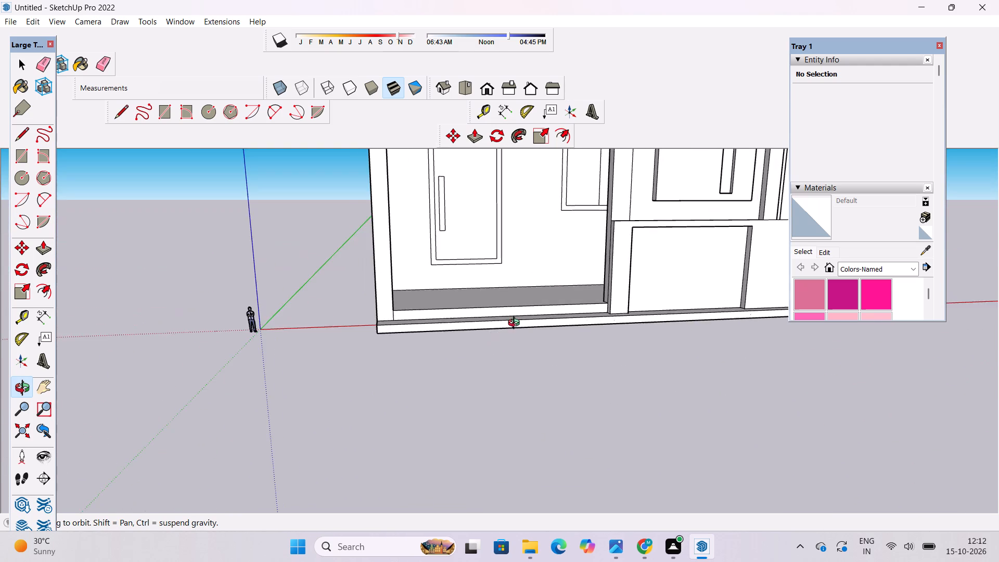
scroll(518, 310, "up", 4)
left_click_drag(520, 309, 505, 333)
scroll(512, 317, "up", 3)
left_click_drag(523, 308, 517, 360, "shift")
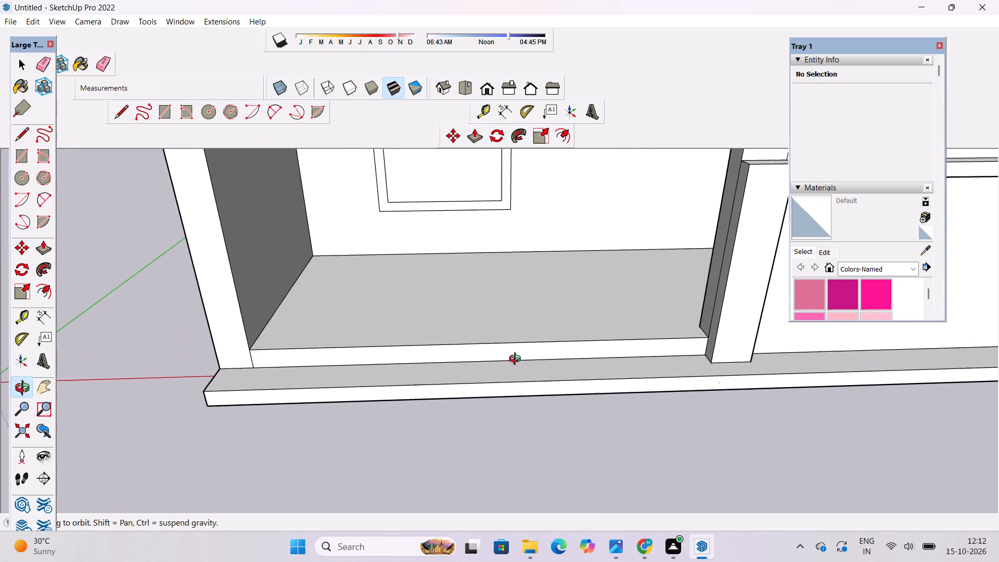
left_click_drag(517, 360, 514, 372, "shift")
left_click_drag(493, 333, 484, 394)
scroll(476, 378, "up", 2)
left_click_drag(476, 378, 476, 361, "shift")
left_click_drag(476, 361, 475, 364, "shift")
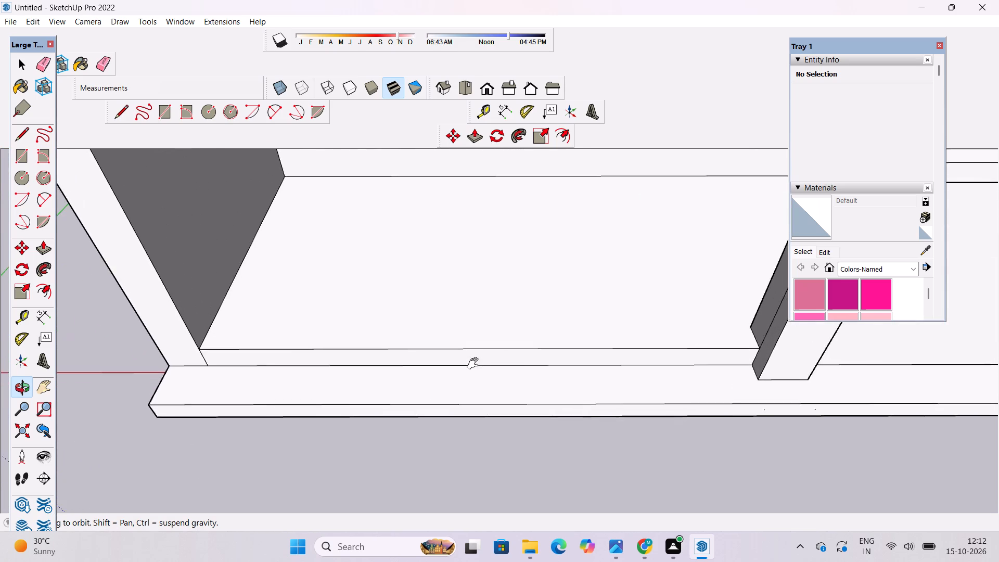
left_click_drag(475, 364, 486, 376, "shift")
left_click_drag(488, 378, 472, 368, "shift")
left_click_drag(472, 368, 509, 381, "shift")
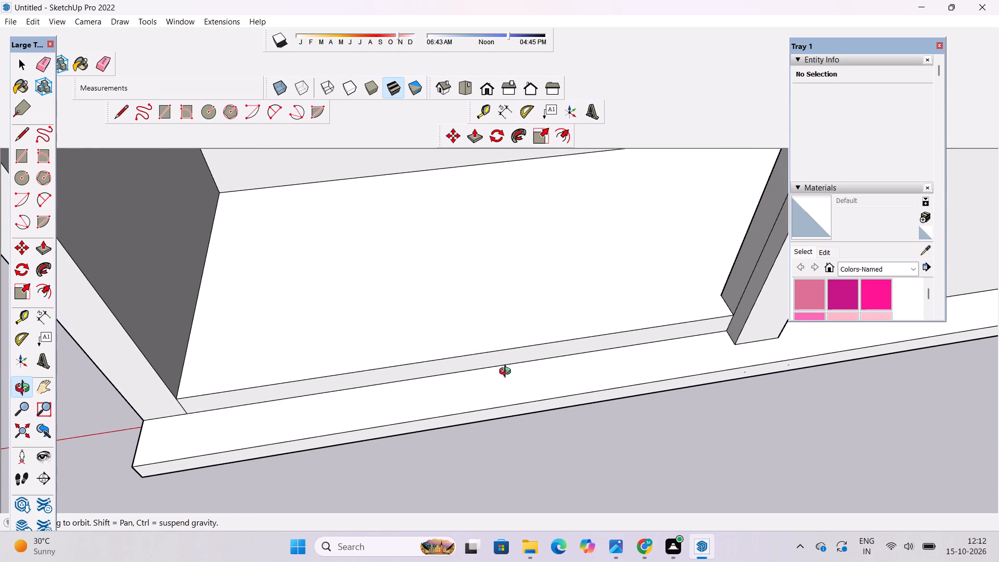
key("r")
scroll(727, 308, "up", 6)
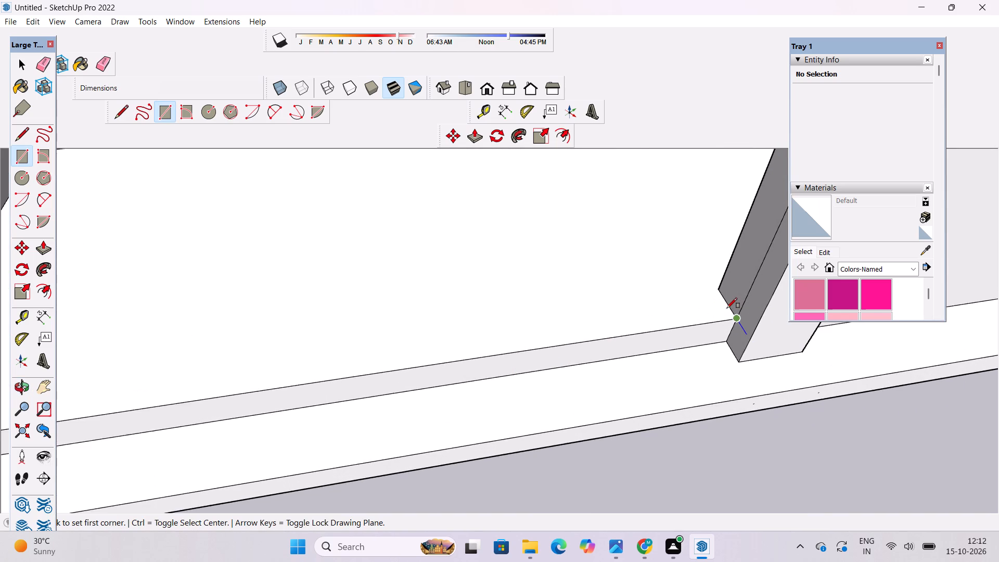
scroll(727, 308, "up", 11)
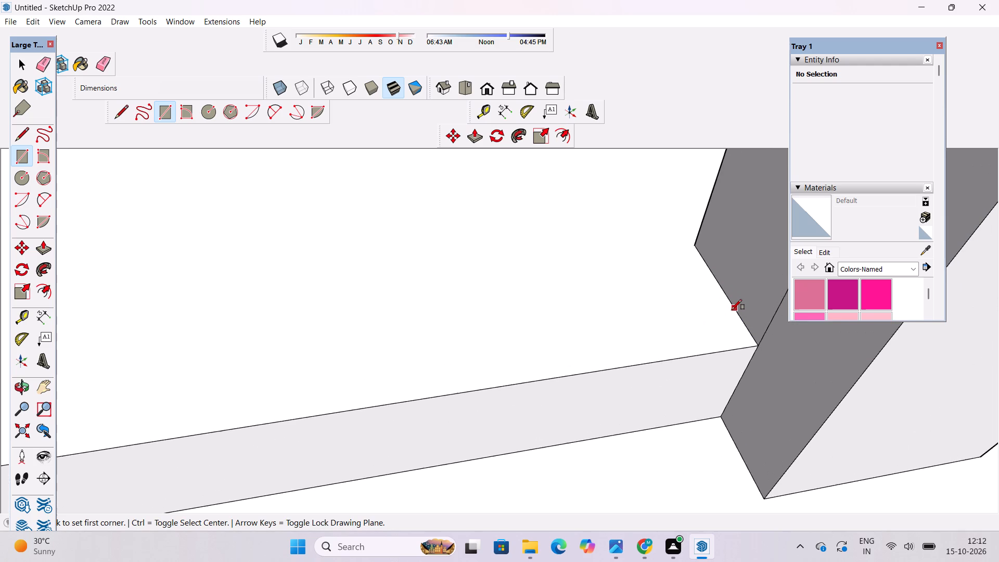
left_click(734, 313)
scroll(734, 313, "down", 11)
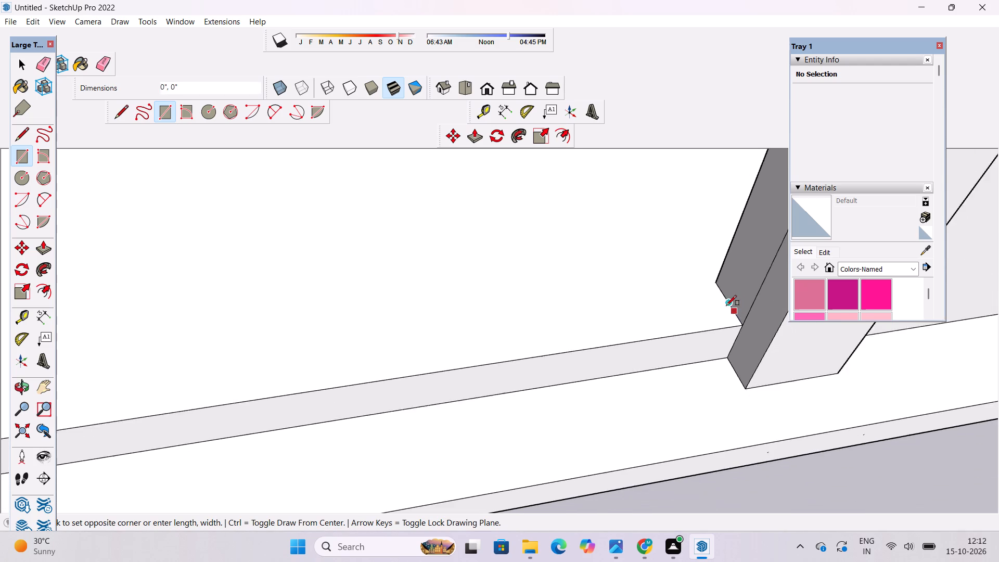
scroll(726, 305, "down", 12)
scroll(721, 283, "up", 2)
scroll(706, 291, "down", 2)
scroll(587, 326, "up", 3)
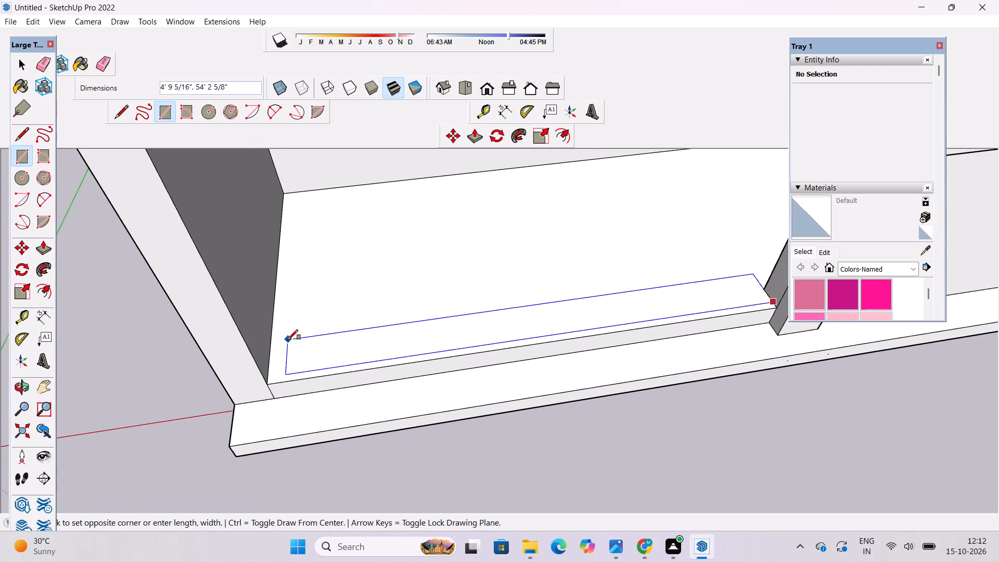
scroll(279, 346, "up", 7)
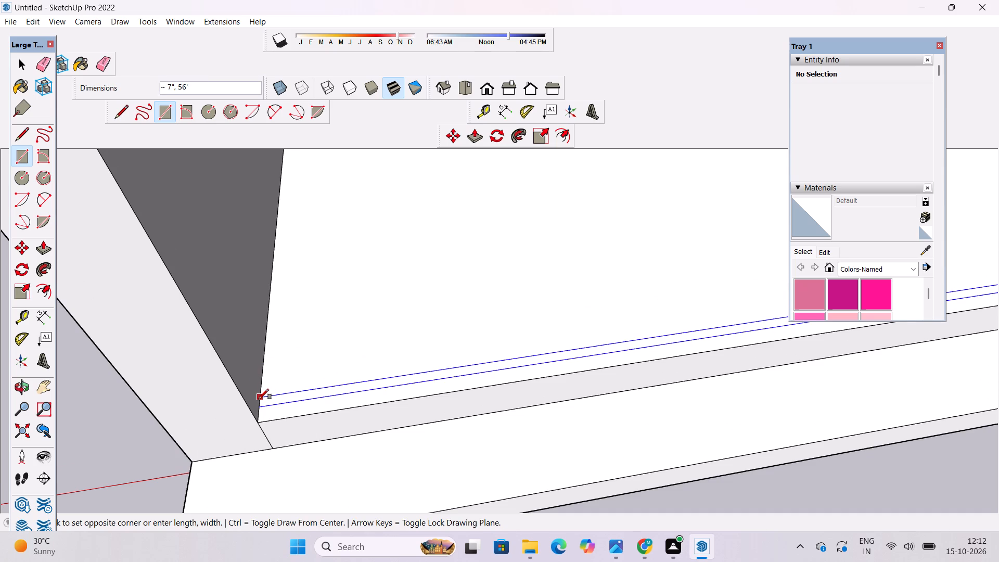
scroll(259, 399, "up", 8)
left_click(259, 399)
scroll(254, 362, "down", 10)
key("space")
Push/Pull the thin floor strip up about 20' 9 5/8" to form a low front wall across the ground-floor opening.
scroll(255, 310, "down", 4)
scroll(253, 315, "up", 1)
scroll(253, 315, "down", 1)
scroll(473, 320, "up", 3)
scroll(255, 325, "down", 2)
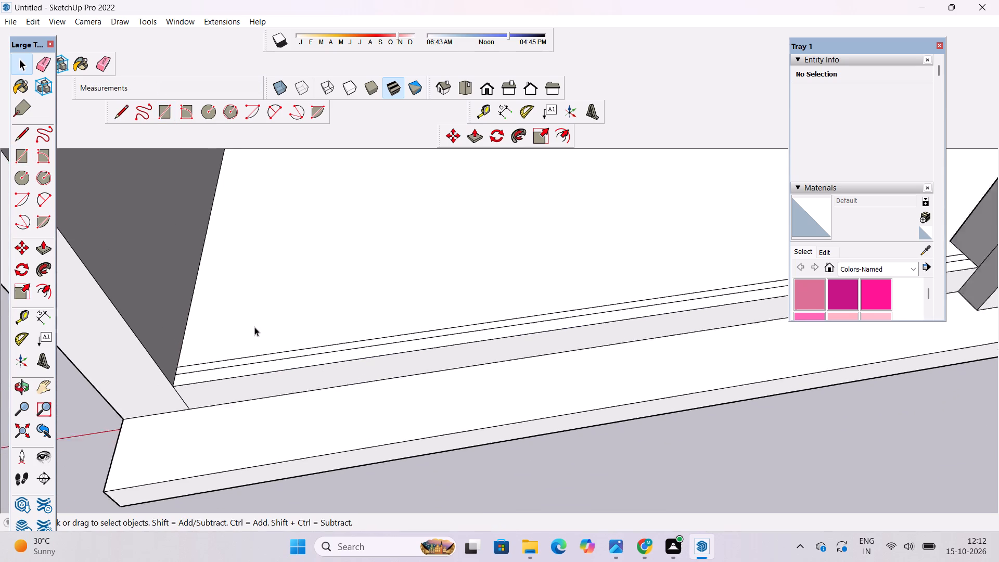
scroll(254, 327, "down", 3)
key("o")
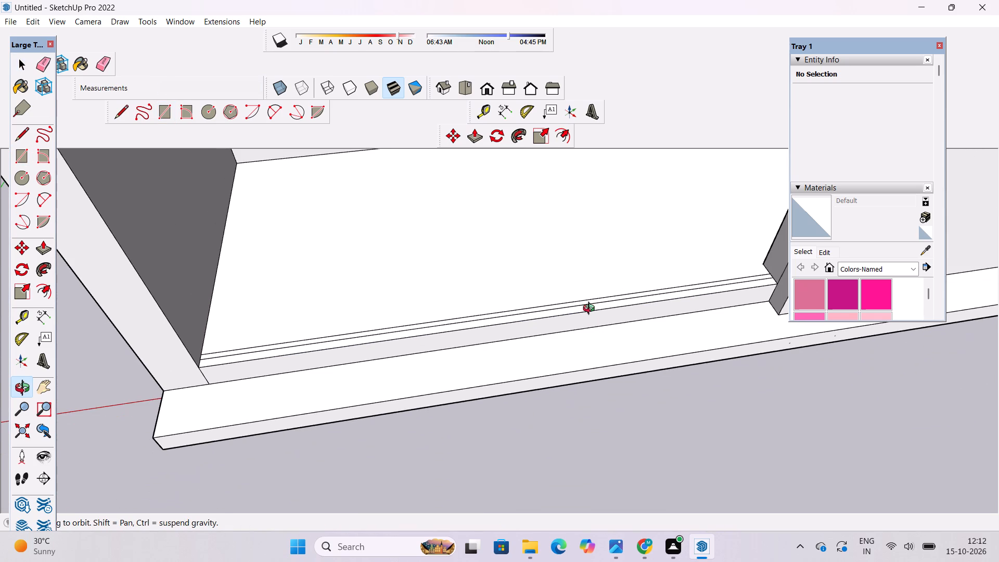
scroll(572, 286, "up", 3)
left_click_drag(574, 275, 590, 319, "shift")
scroll(590, 315, "down", 5, "shift")
left_click_drag(591, 353, 591, 359, "shift")
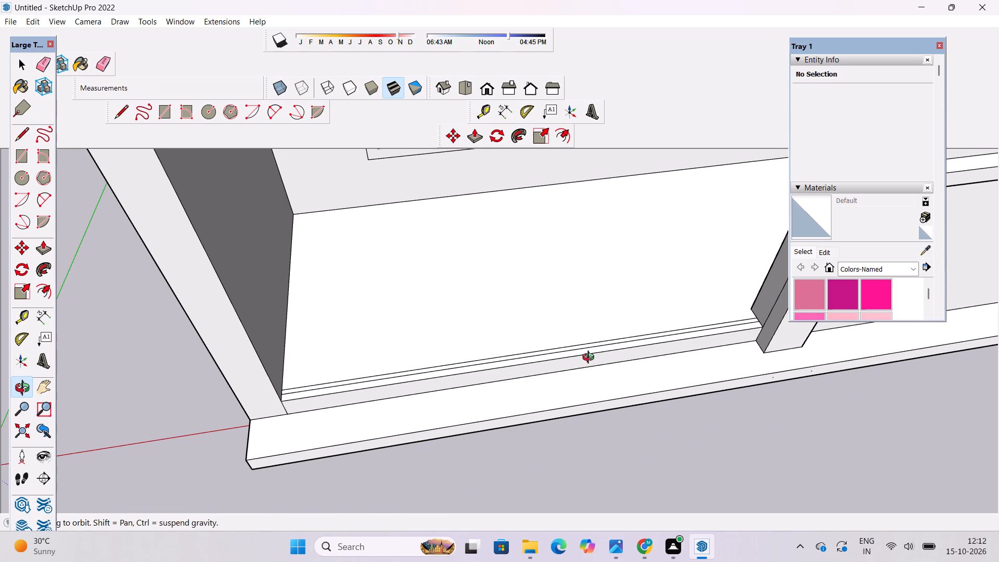
key("p")
scroll(616, 350, "up", 8)
left_click(617, 338)
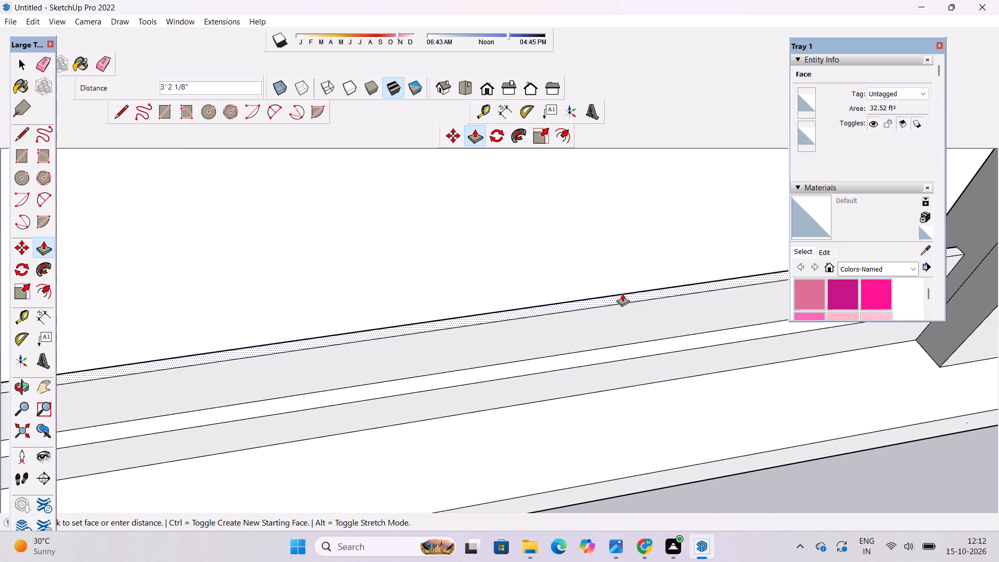
scroll(619, 299, "down", 18)
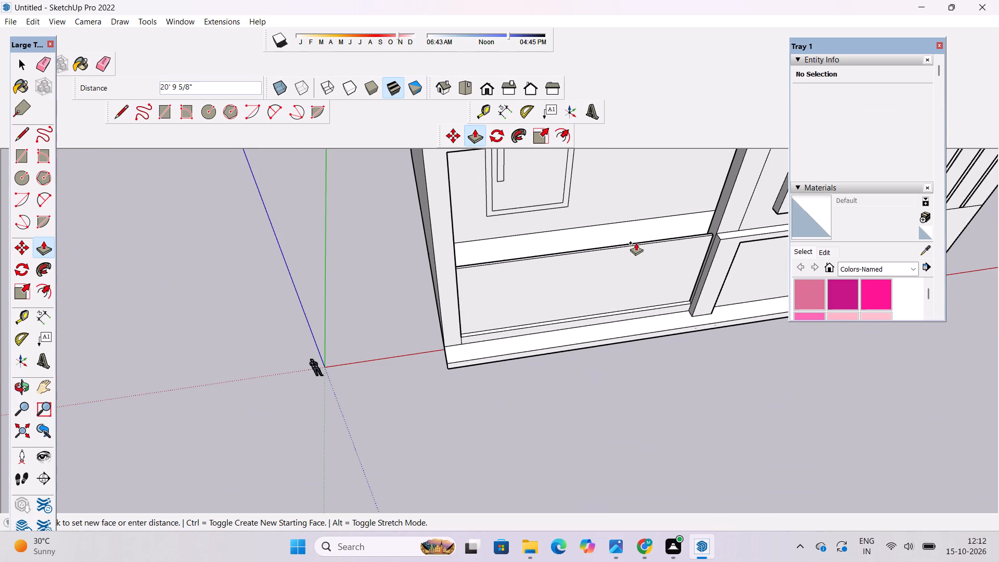
Examine the low front wall in the ground-floor opening against the door and window behind it from several angles.
key("o")
left_click_drag(654, 323, 654, 258)
left_click_drag(662, 248, 668, 302, "shift")
left_click_drag(670, 306, 659, 285)
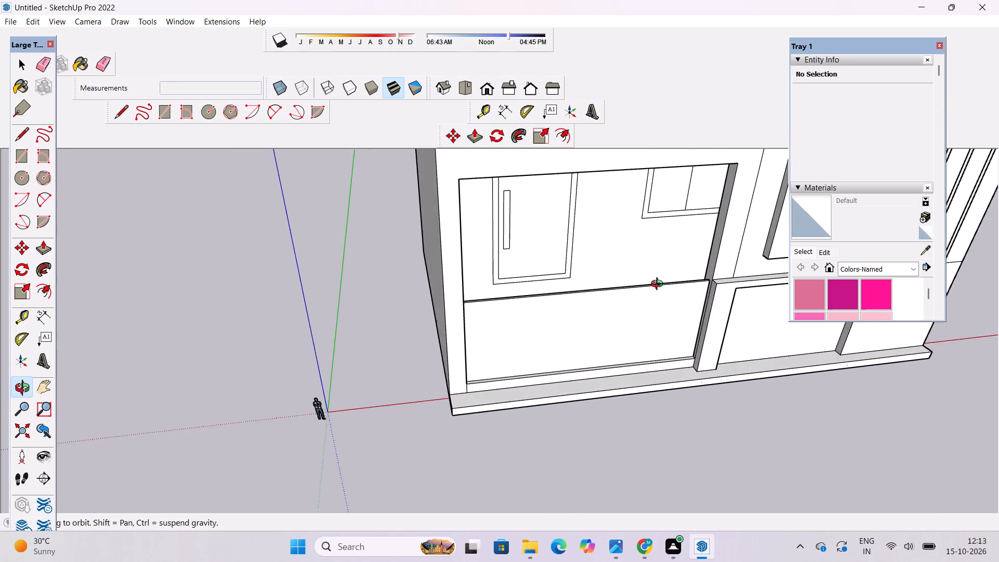
left_click_drag(659, 285, 633, 226)
scroll(622, 275, "up", 3)
left_click_drag(621, 277, 599, 250, "shift")
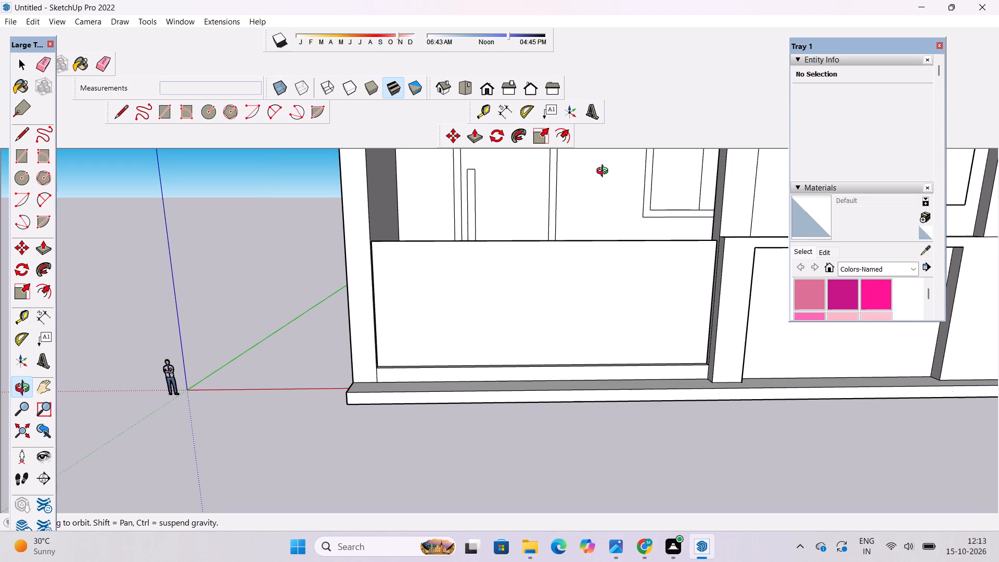
scroll(512, 256, "down", 5)
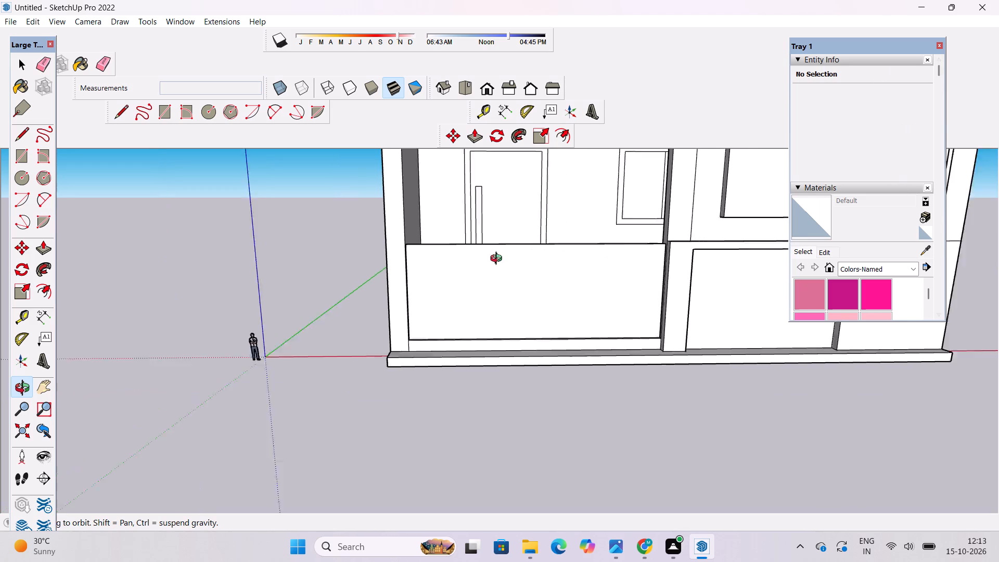
left_click_drag(377, 275, 531, 296)
scroll(542, 263, "down", 4)
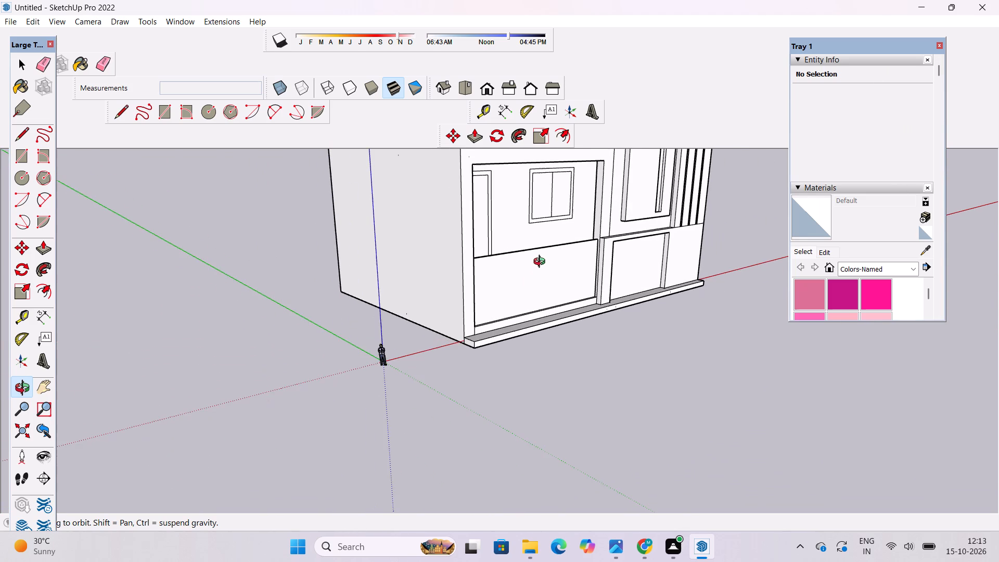
left_click_drag(607, 278, 484, 272)
Raise the top of the low front wall in the ground-floor opening with Push/Pull, using a distance of 29'.
scroll(566, 246, "up", 3)
left_click_drag(566, 247, 567, 292, "shift")
left_click_drag(567, 293, 567, 299, "shift")
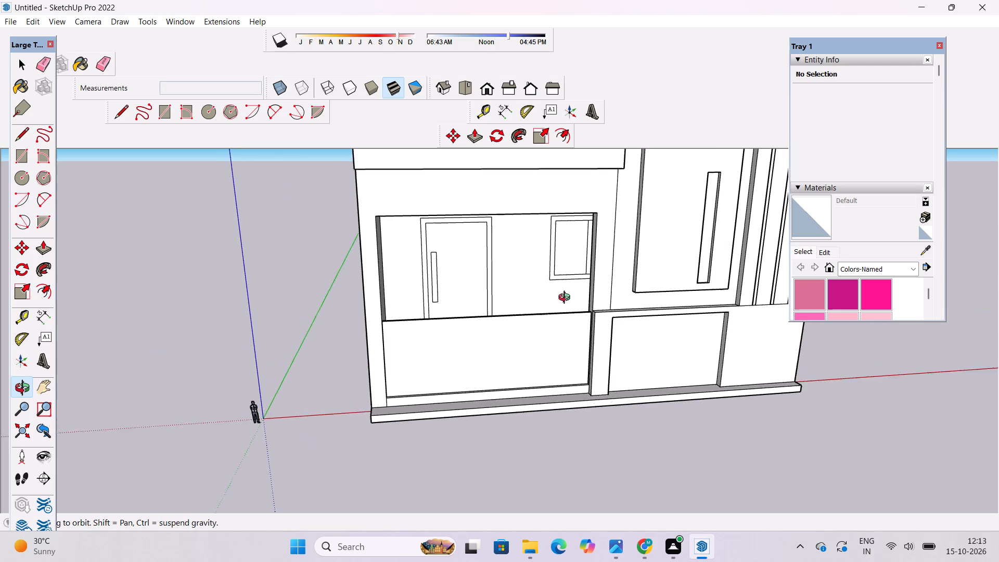
left_click_drag(567, 299, 616, 303, "shift")
scroll(528, 330, "up", 4, "shift")
left_click_drag(542, 286, 543, 326)
scroll(536, 351, "up", 3)
left_click_drag(536, 350, 539, 337, "shift")
key("p")
scroll(526, 269, "down", 5)
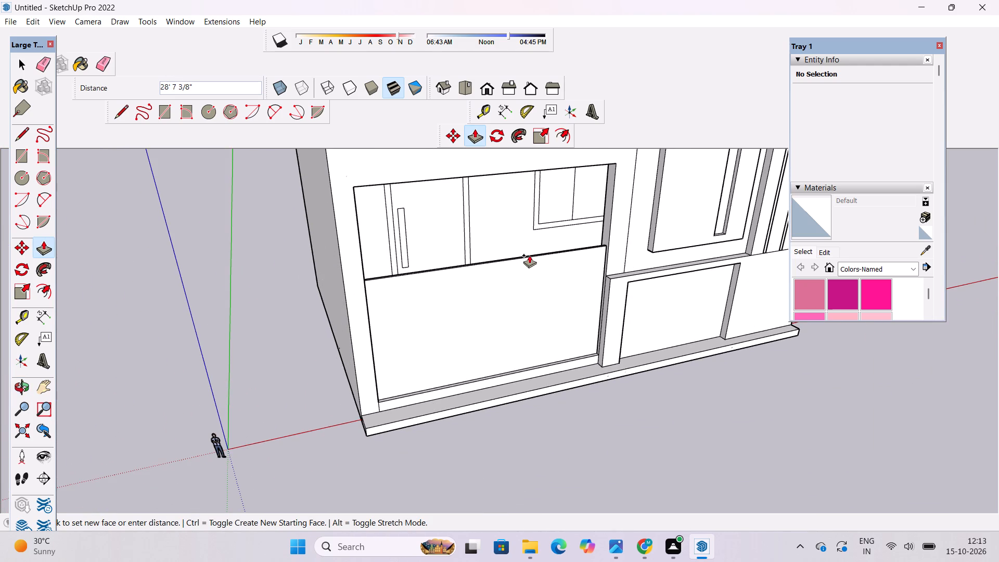
type("29'")
key("Return")
Examine the raised front wall and the lower facade from several angles, clearing the stray face selection.
key("o")
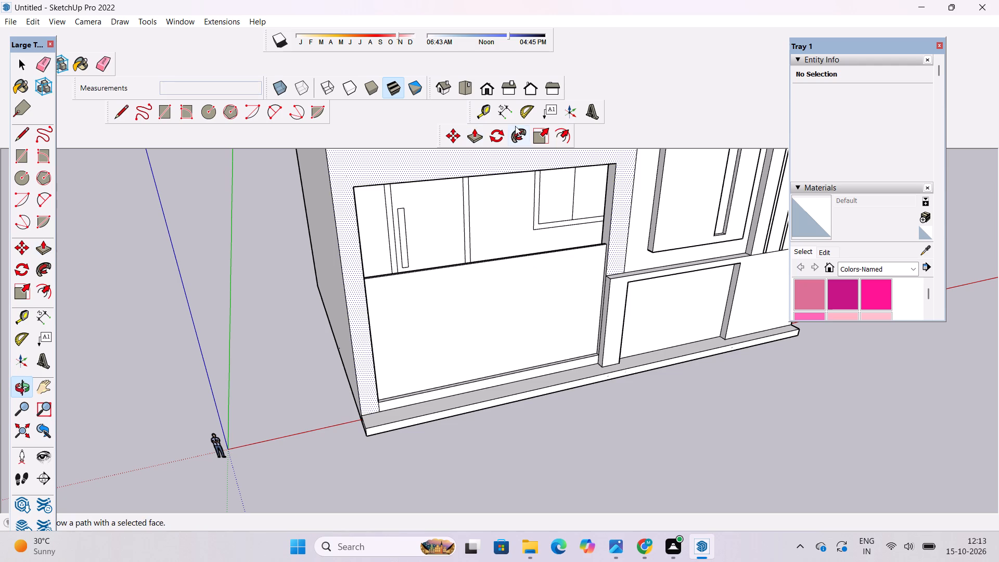
scroll(464, 223, "down", 5)
left_click_drag(506, 263, 406, 329)
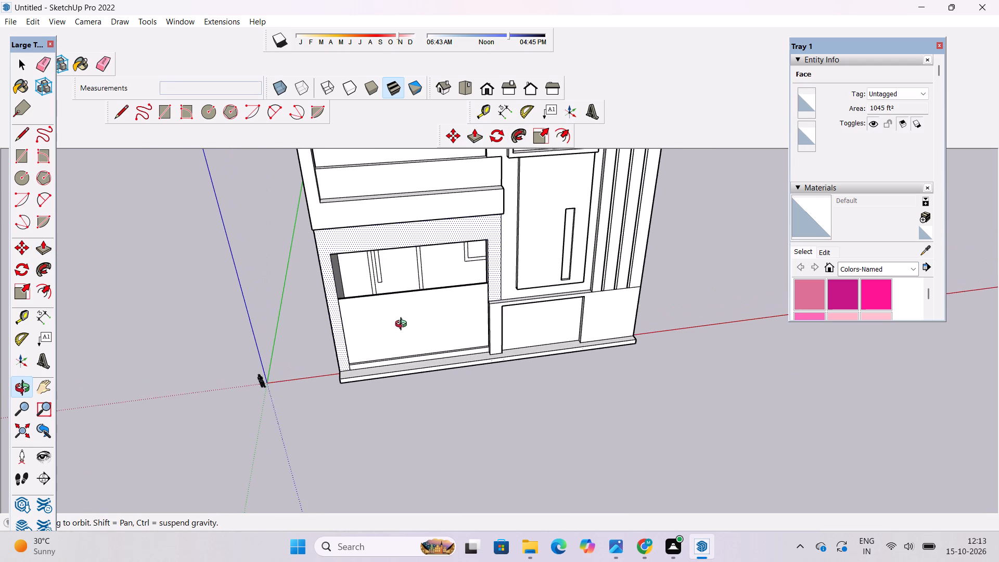
key("space")
left_click(280, 373)
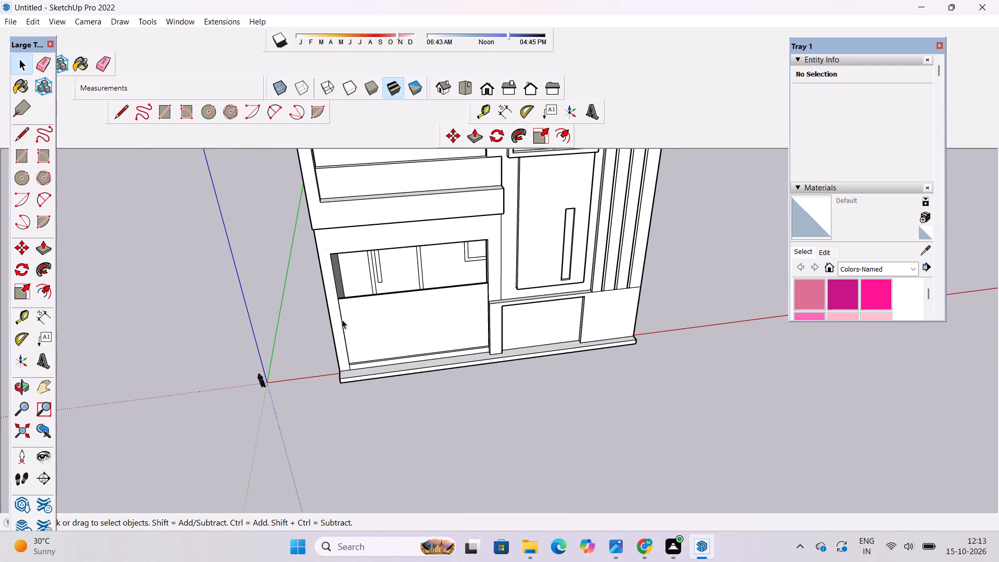
key("o")
scroll(374, 309, "down", 6)
left_click_drag(389, 328, 405, 276)
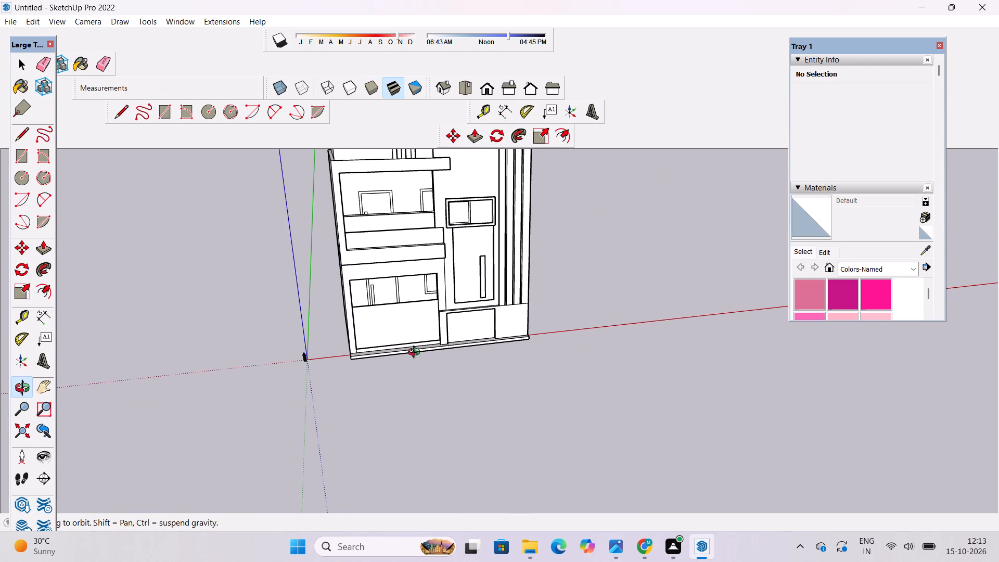
scroll(420, 257, "up", 6)
left_click_drag(411, 331, 341, 320)
scroll(352, 374, "up", 4)
left_click_drag(360, 360, 366, 359, "shift")
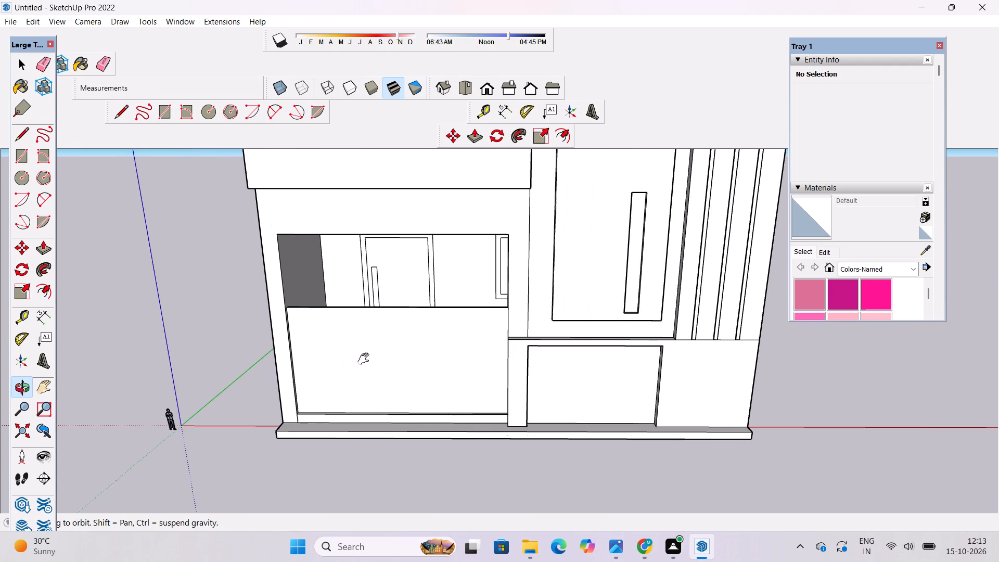
left_click_drag(366, 359, 381, 359, "shift")
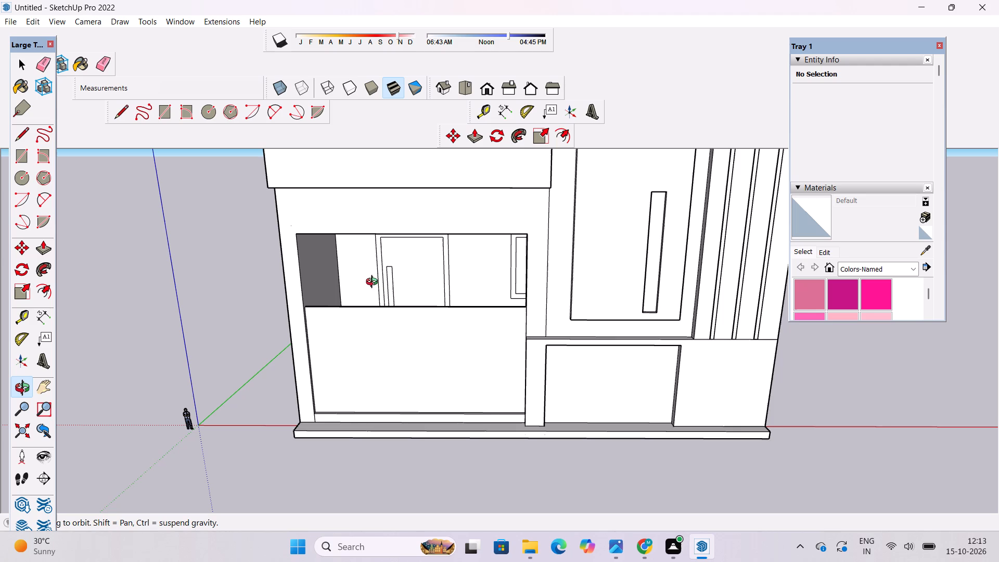
scroll(395, 290, "down", 5)
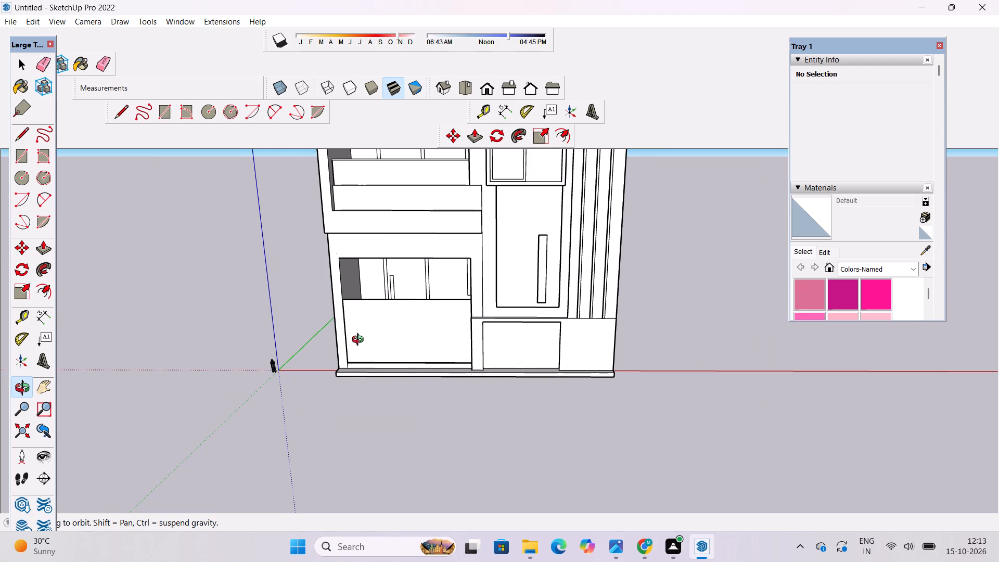
left_click_drag(361, 335, 447, 370)
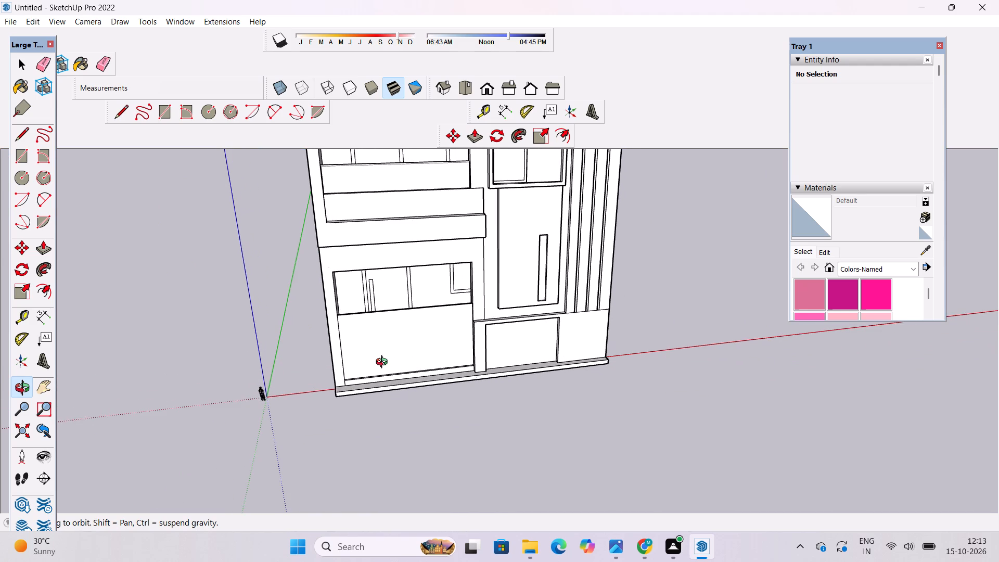
Draw a full-height vertical strip about 1' 3 3/8" wide and 29' high near the middle of the front wall's face.
scroll(382, 362, "up", 1)
left_click_drag(381, 361, 416, 394, "ctrl")
left_click_drag(414, 385, 407, 364)
scroll(403, 344, "up", 1)
left_click_drag(405, 315, 427, 347, "ctrl")
left_click_drag(427, 347, 403, 347)
scroll(403, 347, "up", 4)
left_click_drag(403, 347, 428, 375, "ctrl")
left_click_drag(423, 375, 373, 367)
scroll(371, 362, "up", 2)
left_click_drag(371, 353, 393, 383, "ctrl")
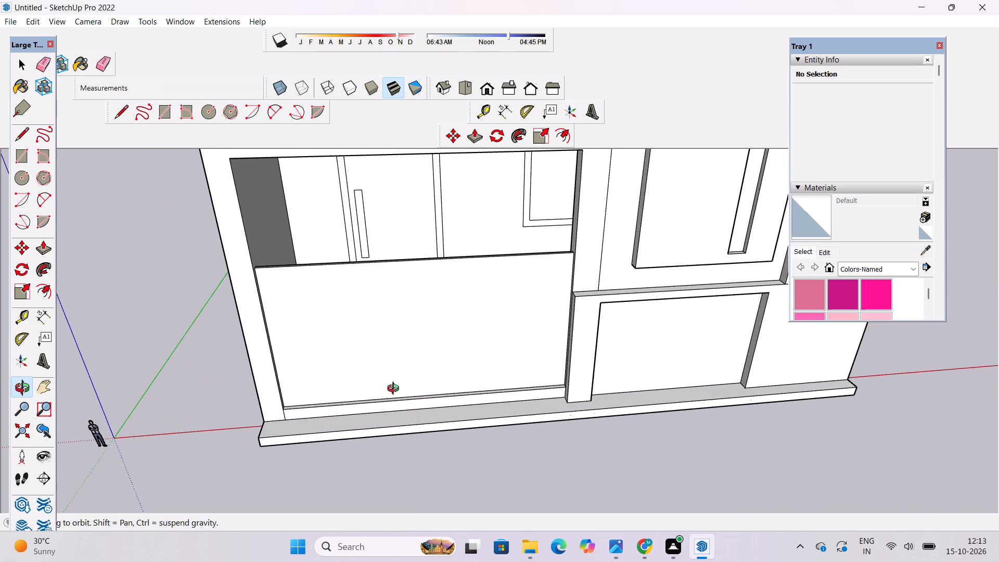
left_click_drag(395, 390, 395, 353)
scroll(396, 333, "down", 3)
left_click_drag(396, 331, 396, 383, "shift")
scroll(397, 391, "up", 4)
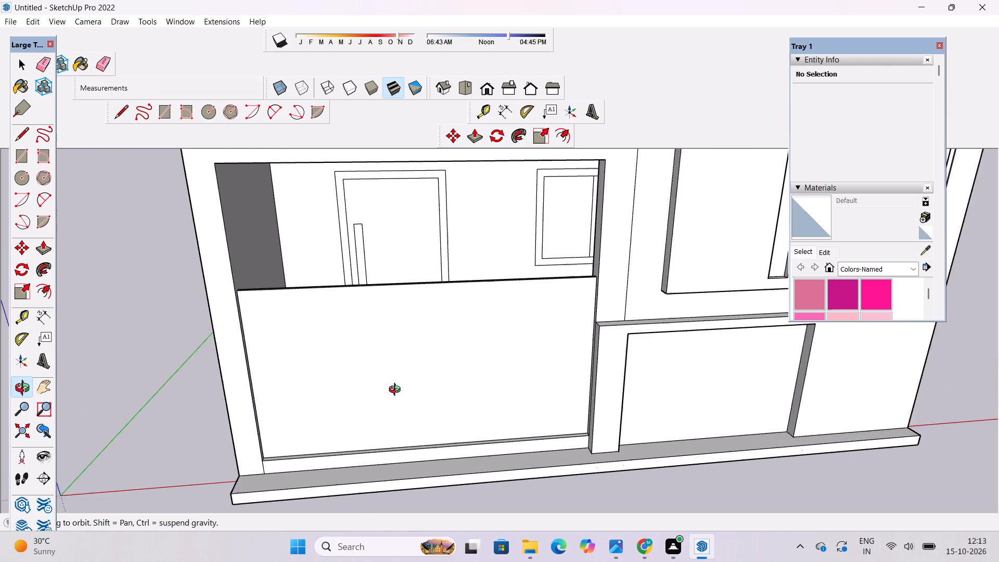
left_click_drag(397, 391, 468, 399, "shift")
left_click_drag(488, 399, 460, 397)
scroll(455, 397, "up", 4)
left_click_drag(454, 397, 422, 343, "shift")
left_click_drag(422, 343, 427, 373)
left_click_drag(427, 376, 432, 393, "shift")
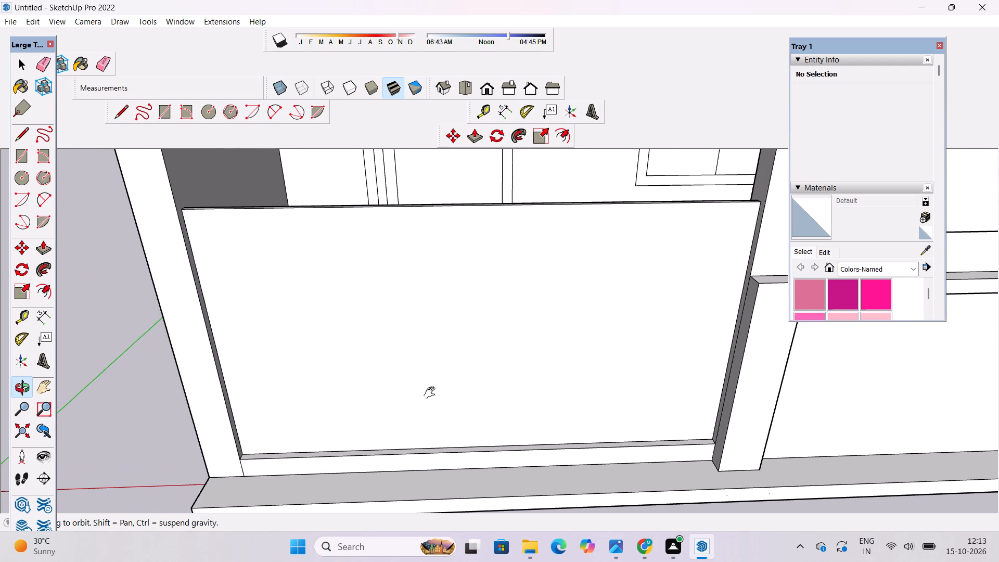
key("r")
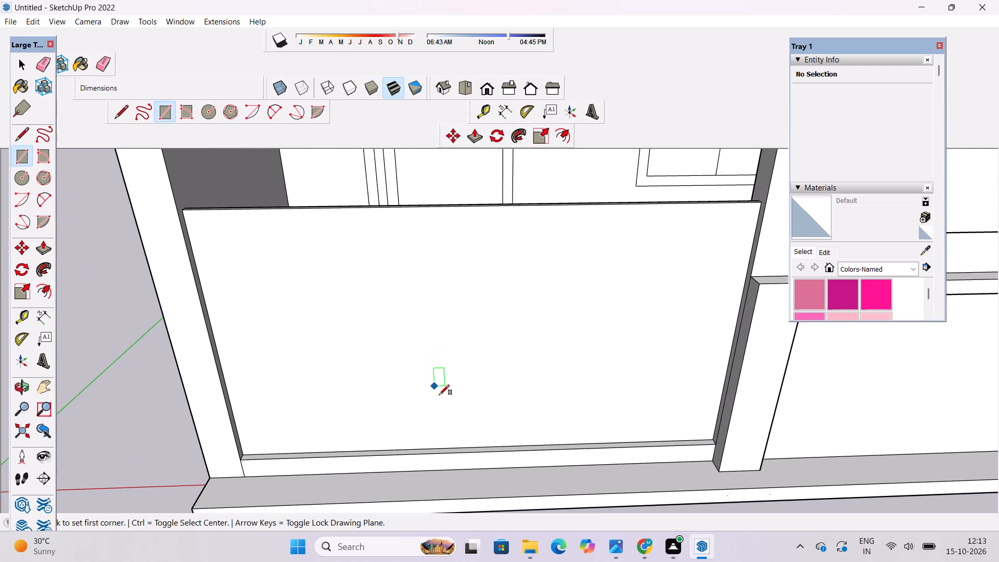
left_click(481, 447)
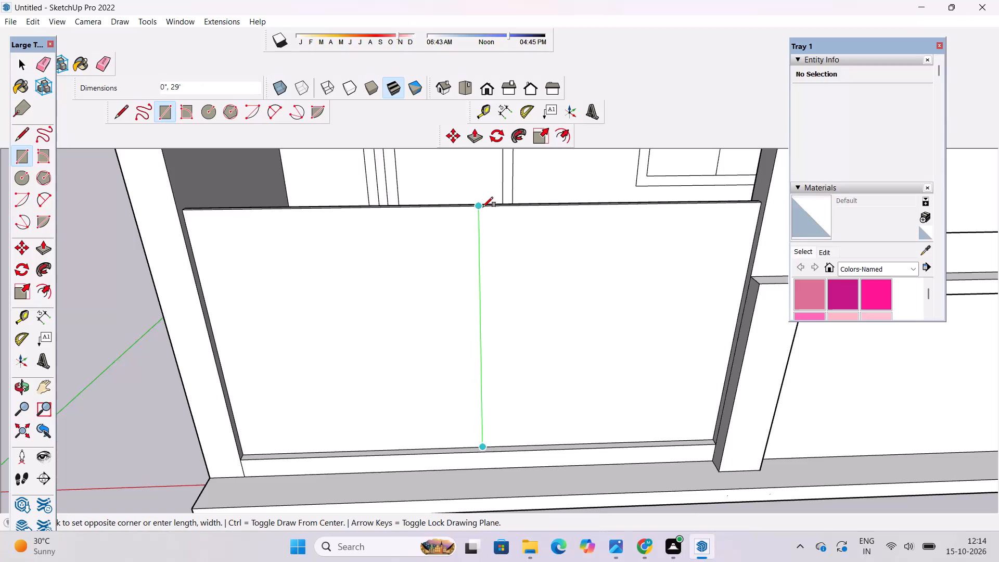
left_click(492, 206)
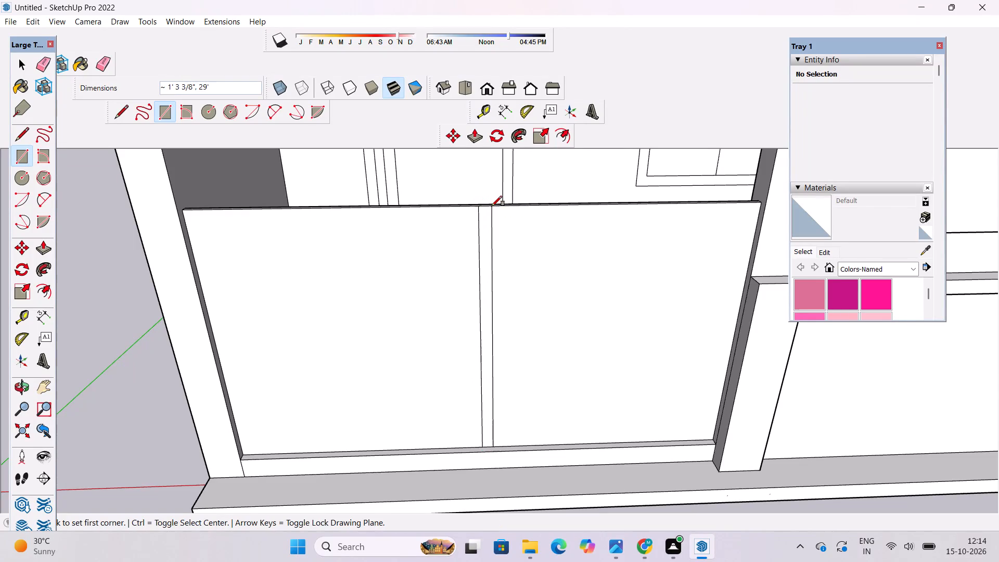
key("space")
Offset the outlines of the two front wall panels on either side of the centre strip inward by 1.8'.
key("o")
scroll(454, 246, "down", 2)
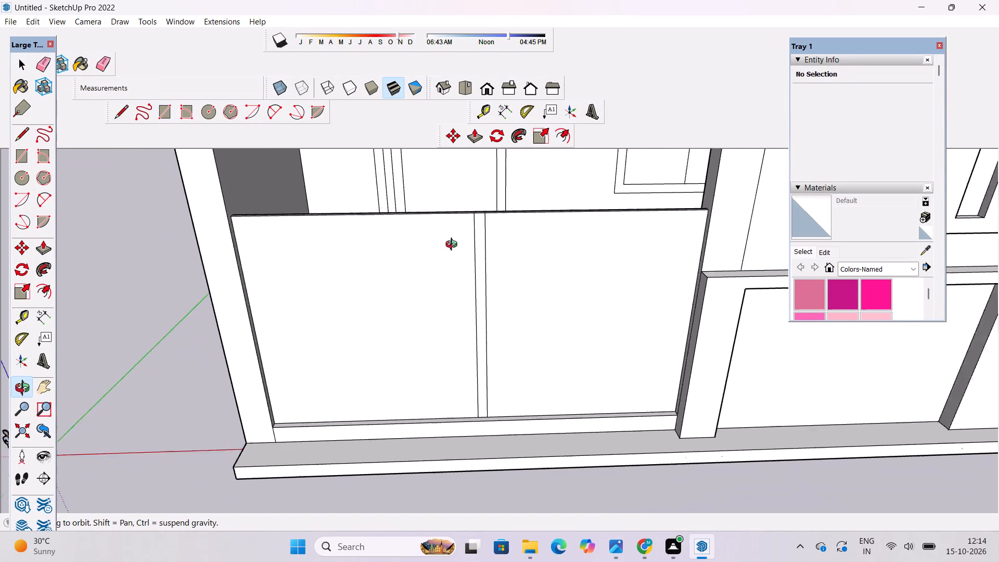
scroll(454, 246, "down", 3)
left_click_drag(459, 328, 467, 286)
left_click_drag(489, 298, 481, 275, "shift")
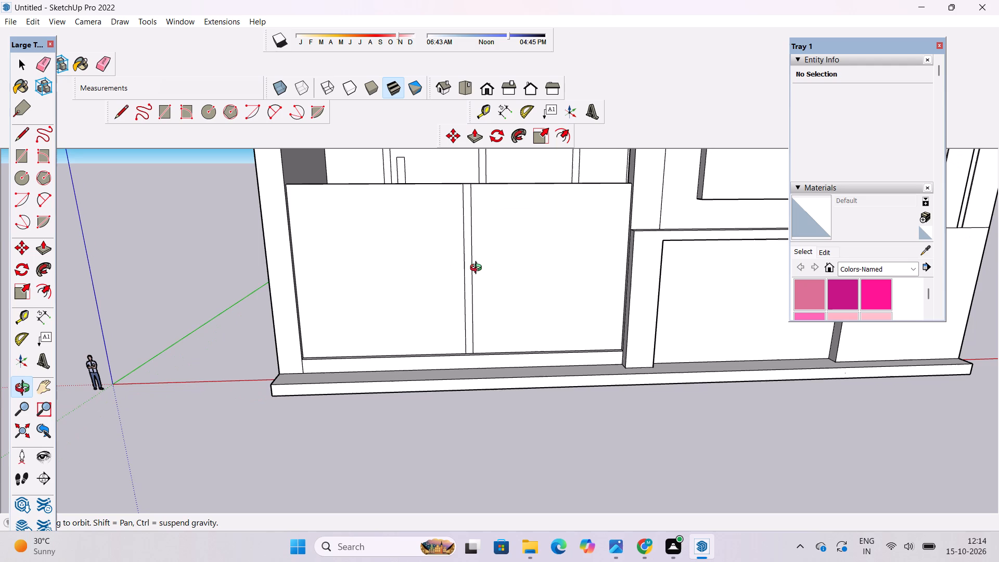
left_click_drag(459, 297, 460, 304, "shift")
key("o")
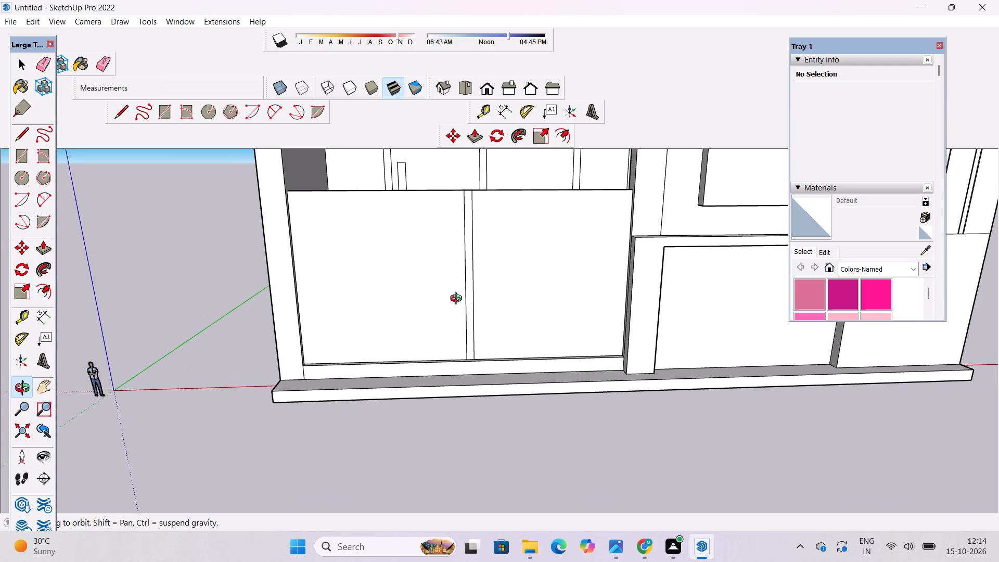
key("f")
left_click(424, 200)
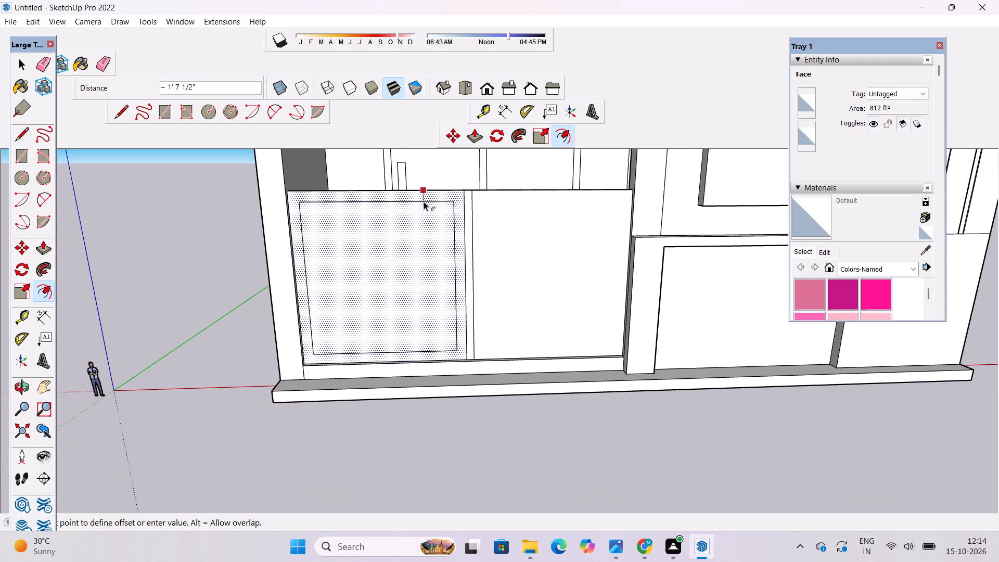
type("1.8'")
key("Return")
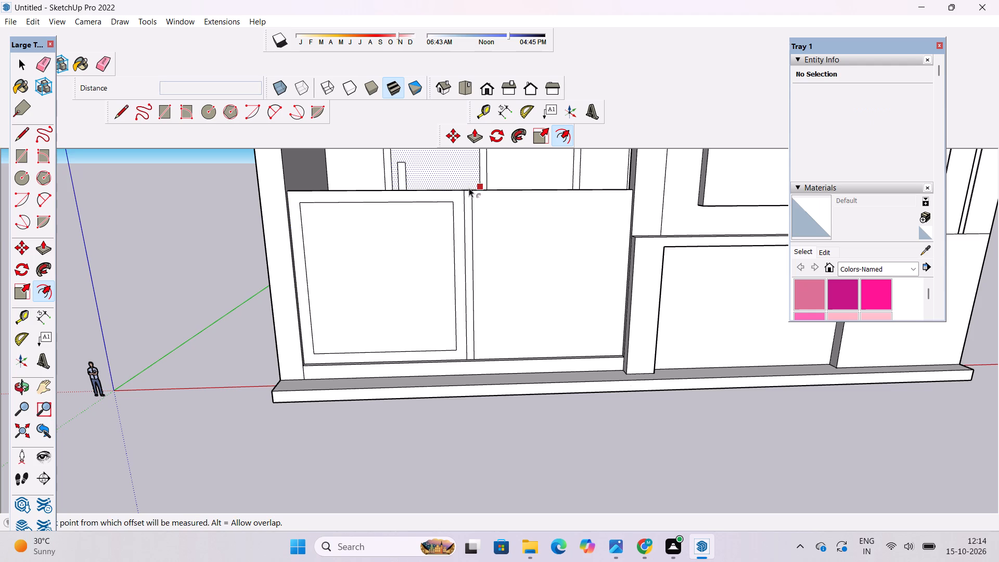
left_click(568, 203)
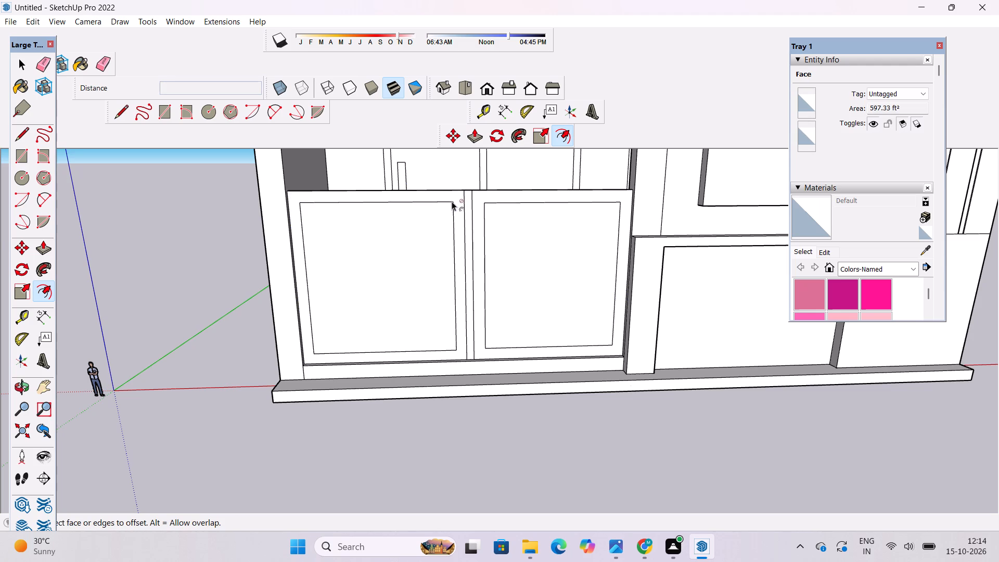
left_click(452, 201)
key("space")
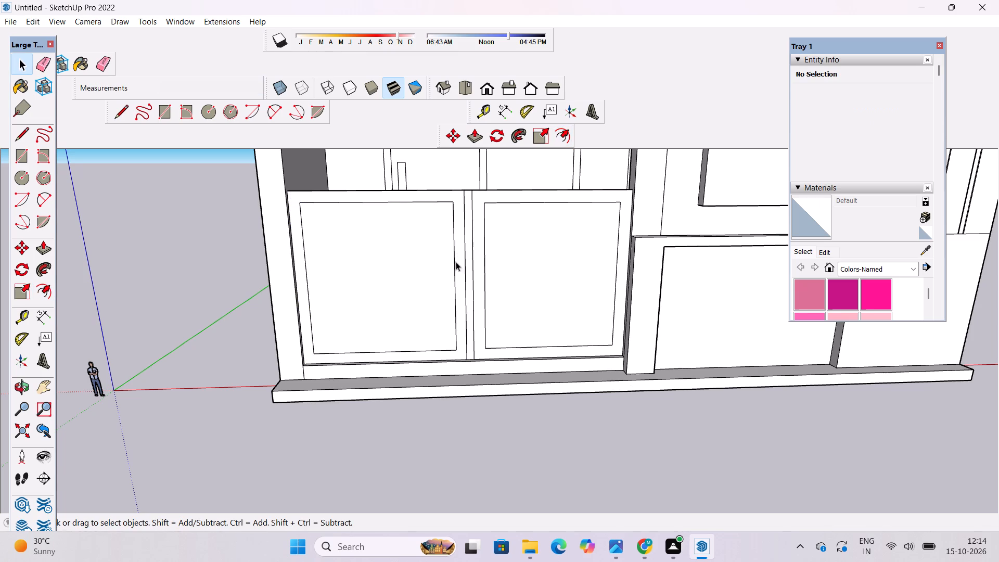
Push/Pull the inset left panel of the front wall back about 7" to cut an opening through the wall.
key("p")
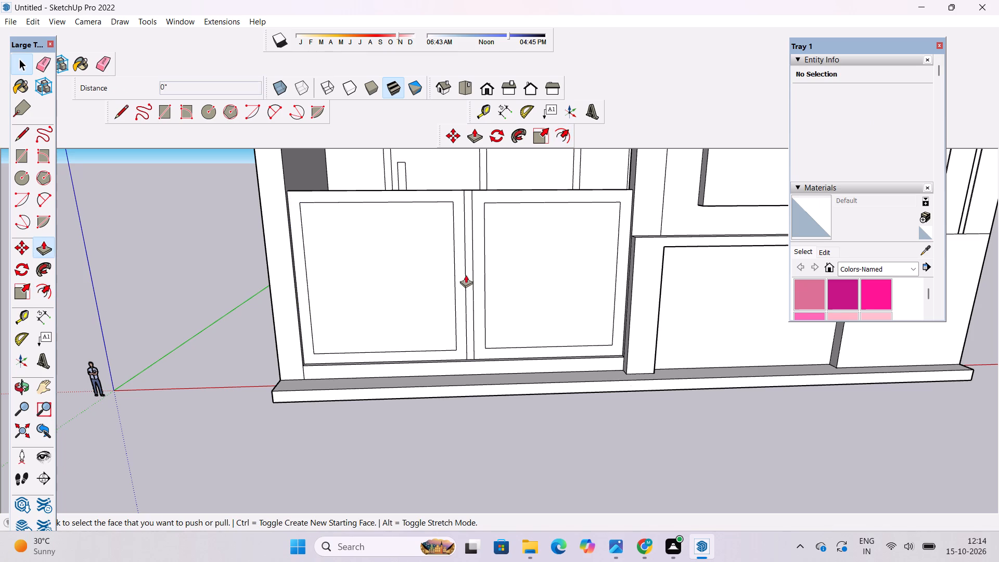
scroll(471, 166, "up", 8)
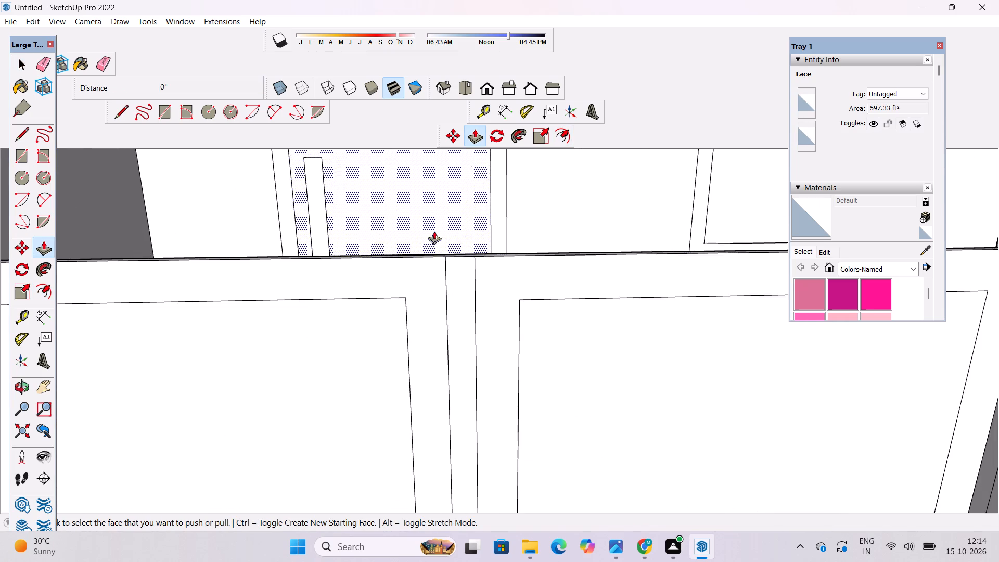
key("o")
left_click_drag(416, 295, 410, 357)
left_click_drag(409, 357, 417, 326)
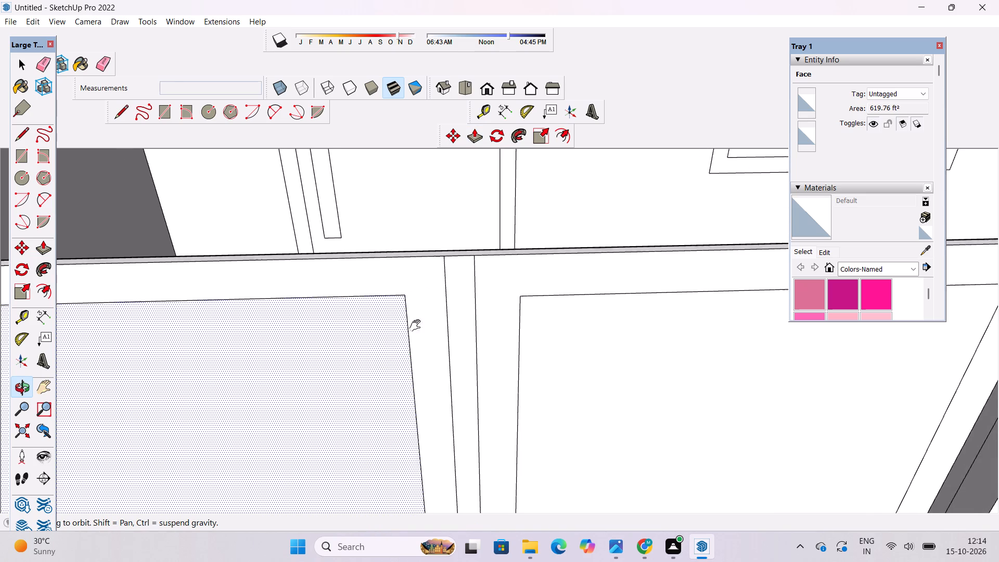
left_click_drag(417, 326, 419, 363)
left_click_drag(429, 301, 447, 337, "shift")
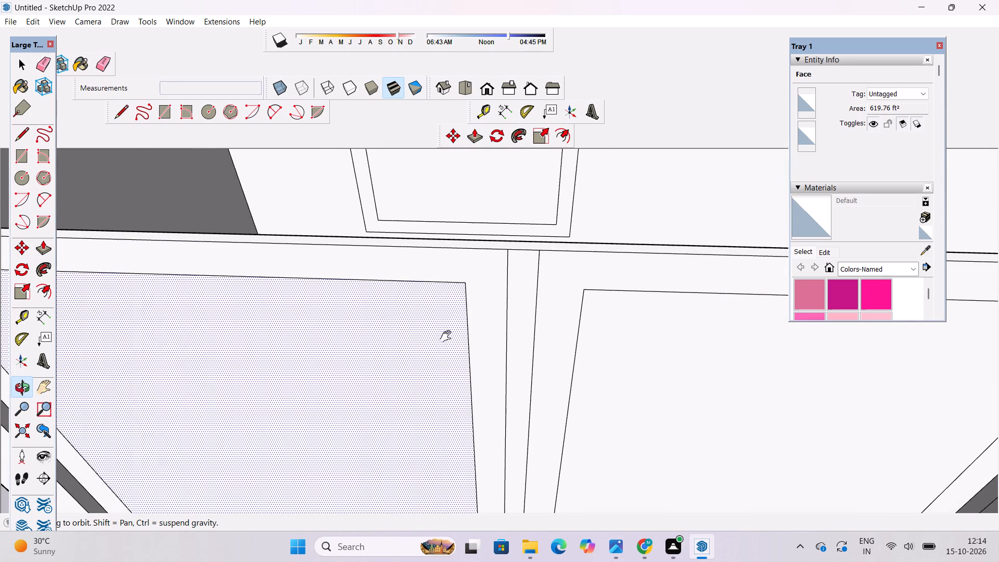
key("p")
left_click(430, 314)
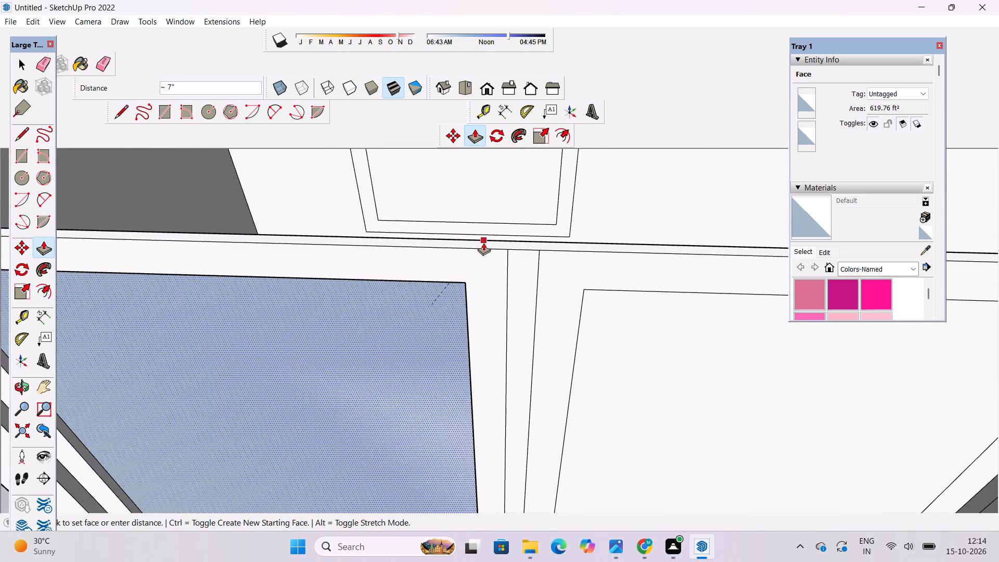
left_click(483, 242)
Push/Pull the inset right panel of the front wall back about 7" to cut a matching opening through it.
scroll(419, 261, "down", 3)
scroll(419, 261, "up", 2)
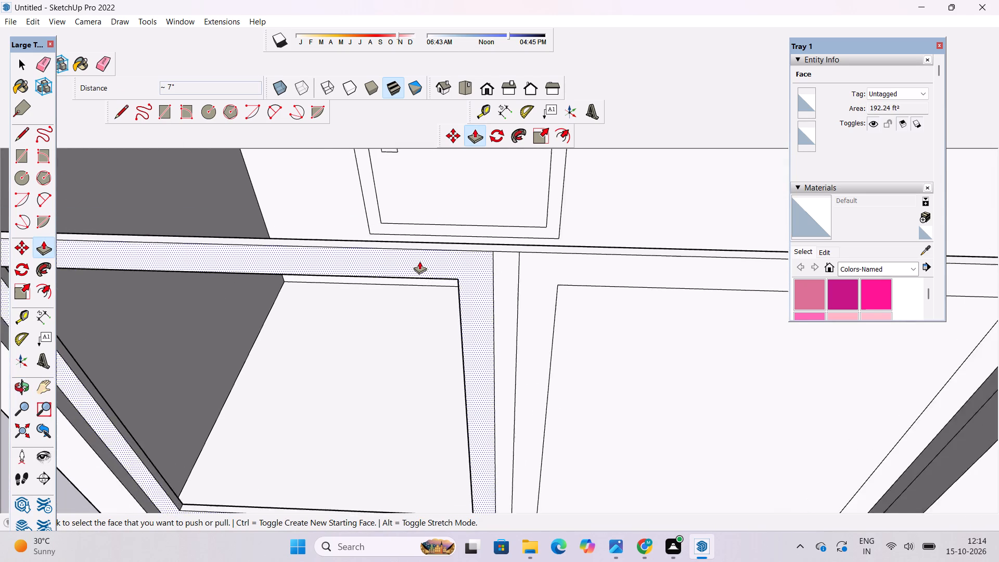
scroll(419, 261, "up", 1)
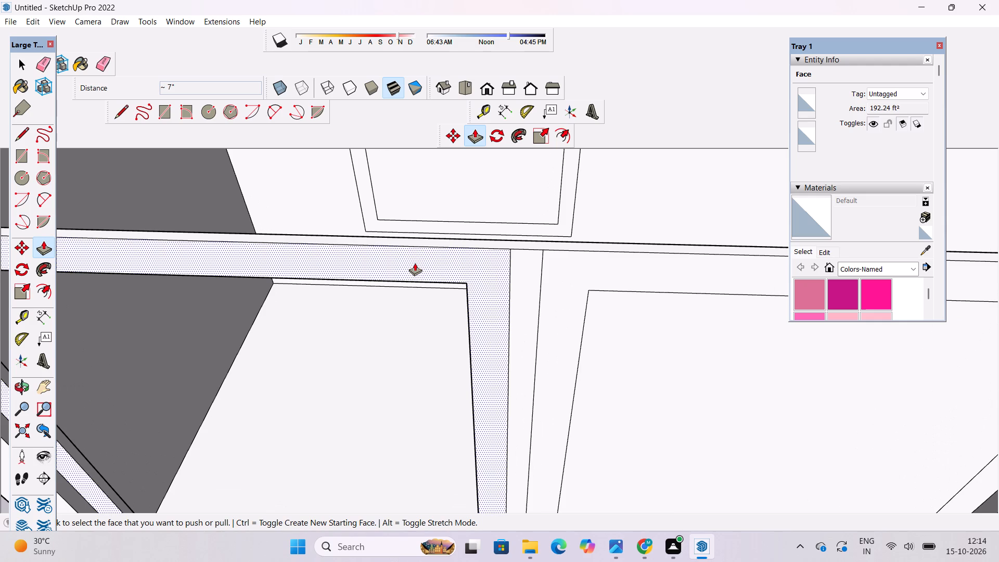
scroll(414, 262, "down", 4)
scroll(414, 262, "up", 3)
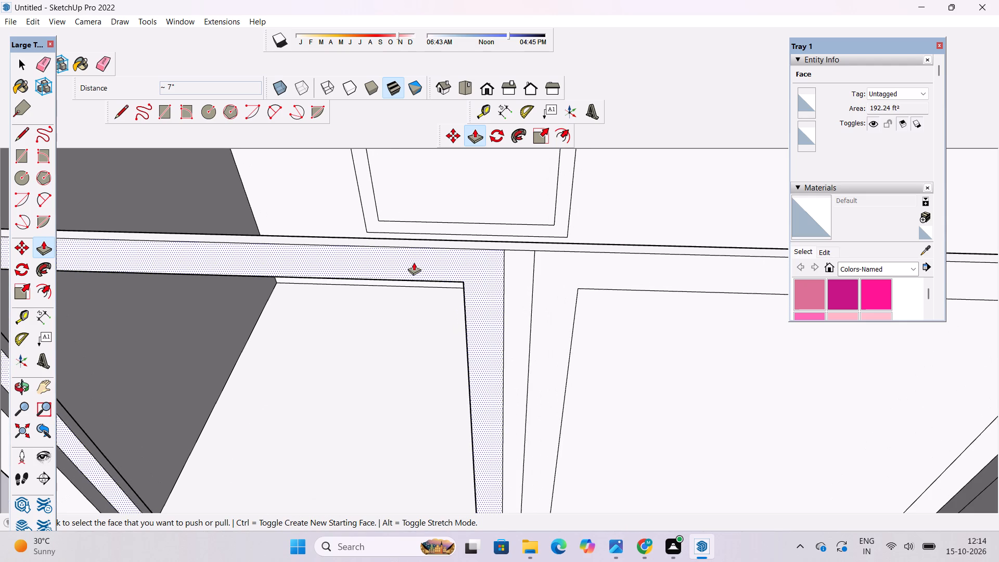
scroll(412, 260, "down", 9)
scroll(507, 298, "up", 3)
left_click(507, 298)
scroll(515, 245, "up", 4)
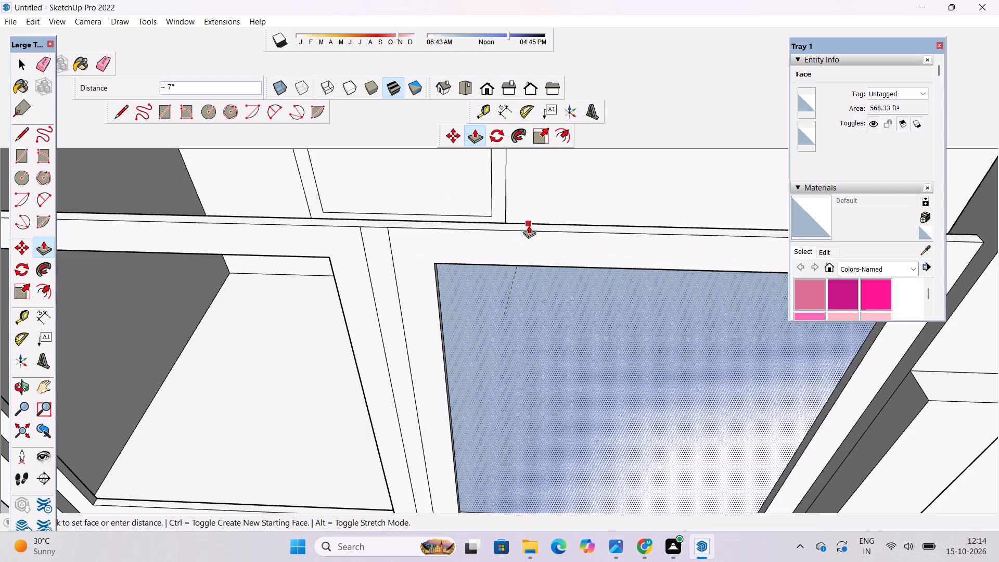
left_click(529, 225)
Examine the two framed openings in the front wall from several angles and clear the centre strip's selection.
scroll(367, 272, "down", 6)
key("o")
scroll(453, 222, "down", 2)
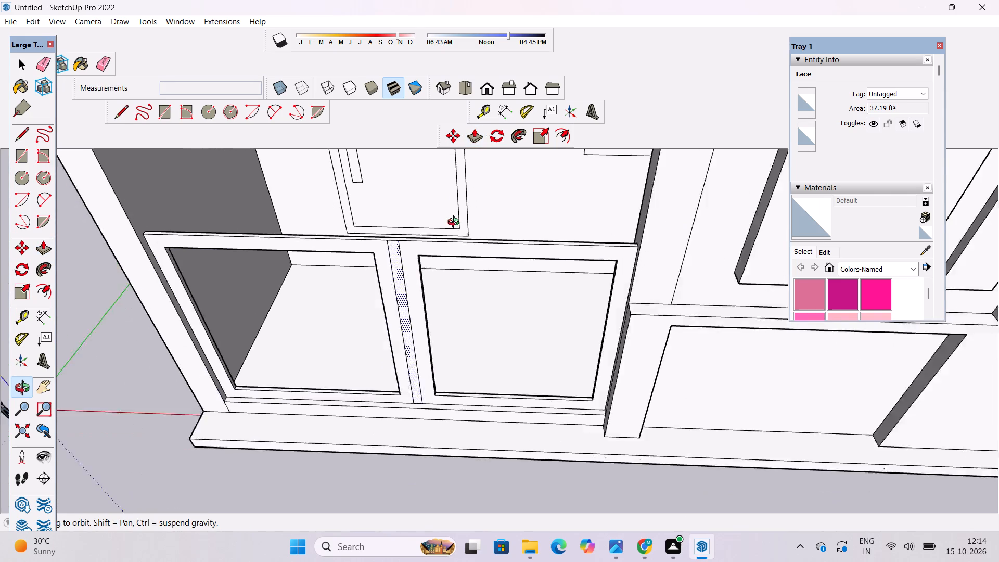
scroll(456, 223, "down", 6)
left_click_drag(438, 257, 539, 184)
left_click_drag(462, 235, 456, 272, "shift")
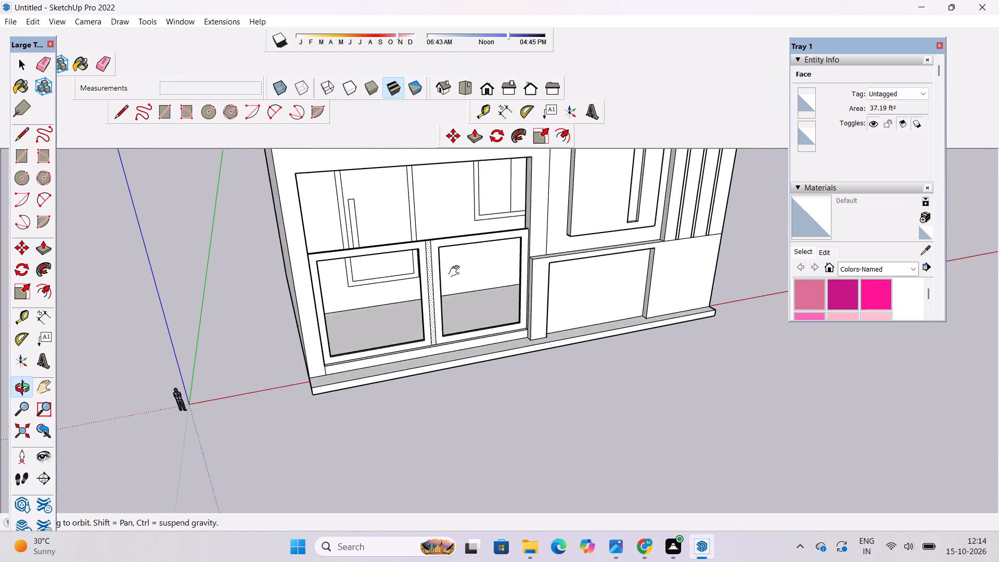
left_click_drag(456, 272, 456, 280, "shift")
left_click_drag(456, 303, 420, 234)
scroll(440, 283, "up", 3)
left_click_drag(440, 283, 459, 231, "shift")
left_click_drag(459, 230, 452, 250)
key("space")
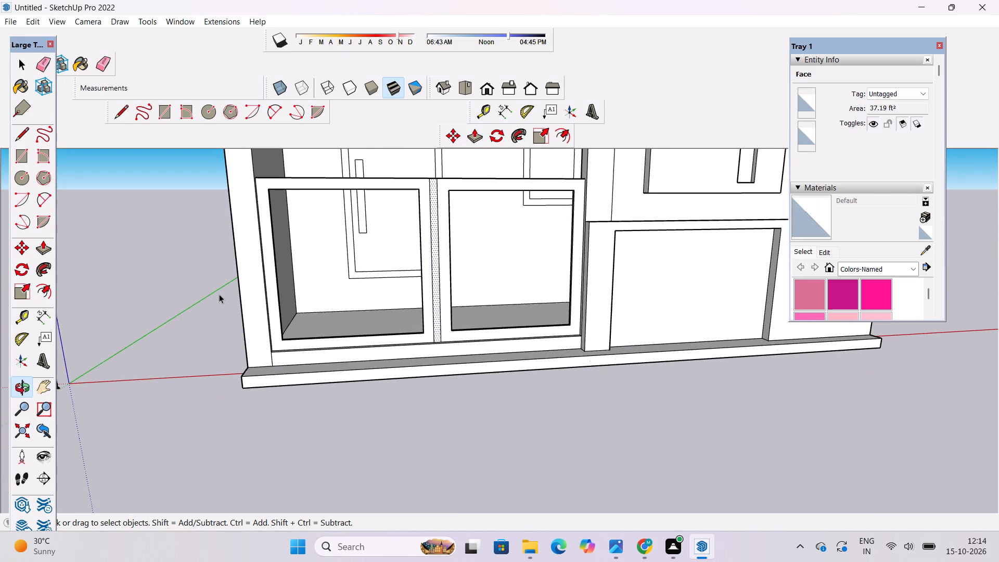
left_click(215, 296)
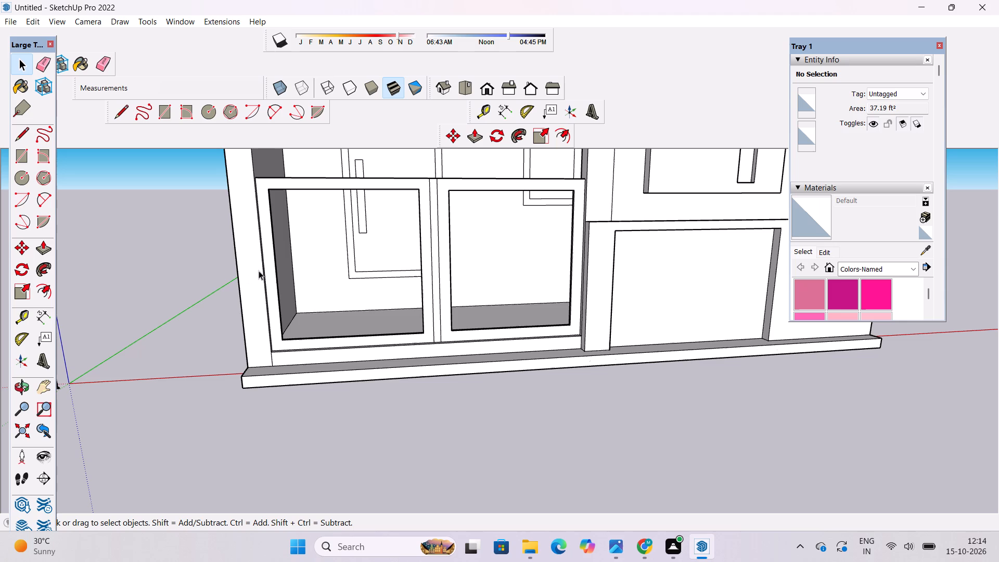
Examine the framed front wall, its openings and the door and window behind it from closer and oblique angles.
key("o")
scroll(305, 251, "down", 1)
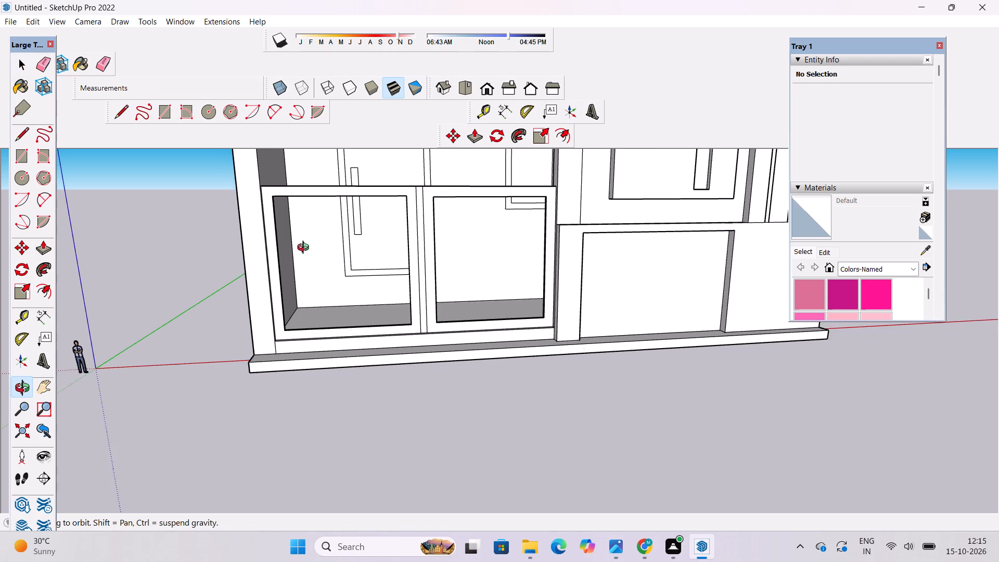
left_click_drag(305, 249, 368, 267)
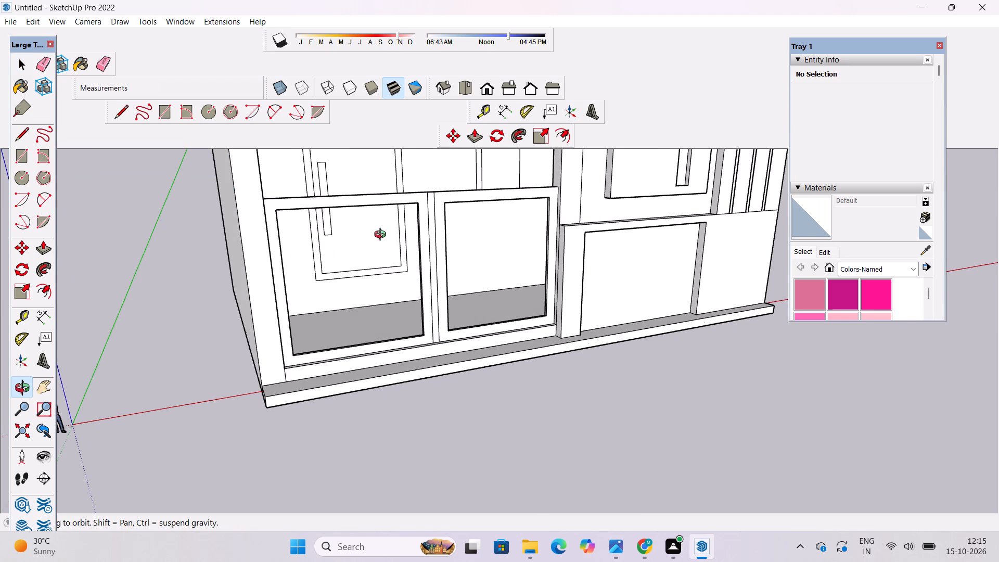
left_click_drag(382, 236, 387, 249, "shift")
scroll(411, 266, "down", 3)
left_click_drag(426, 302, 426, 335, "shift")
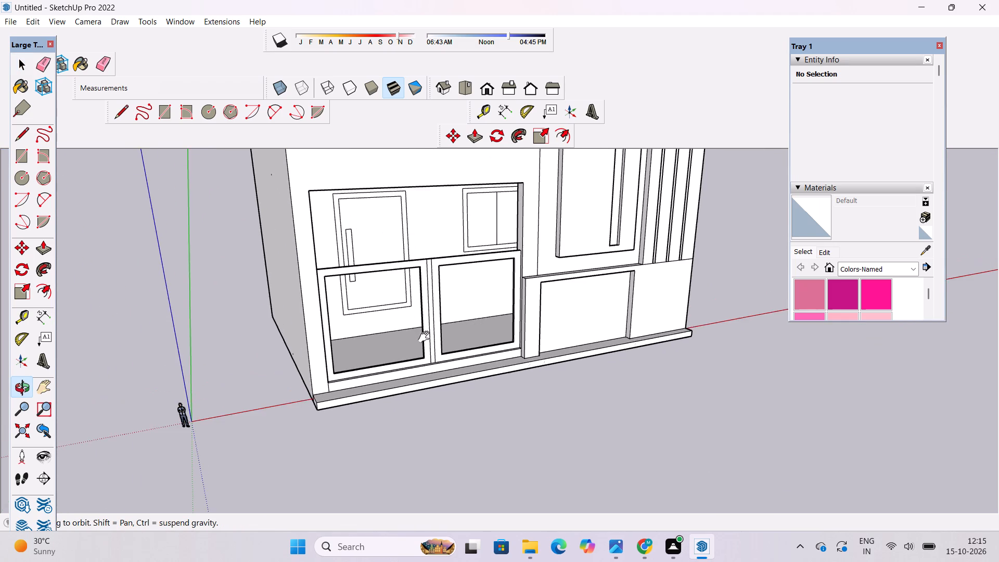
left_click_drag(427, 337, 374, 313)
scroll(357, 310, "up", 3)
left_click_drag(363, 304, 343, 318, "shift")
left_click_drag(343, 318, 358, 318)
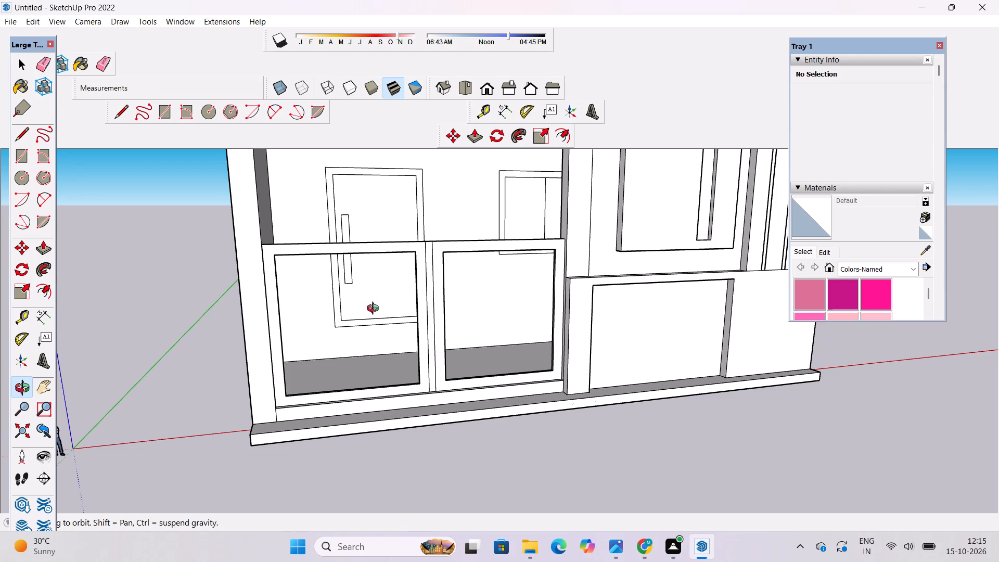
scroll(442, 322, "up", 2)
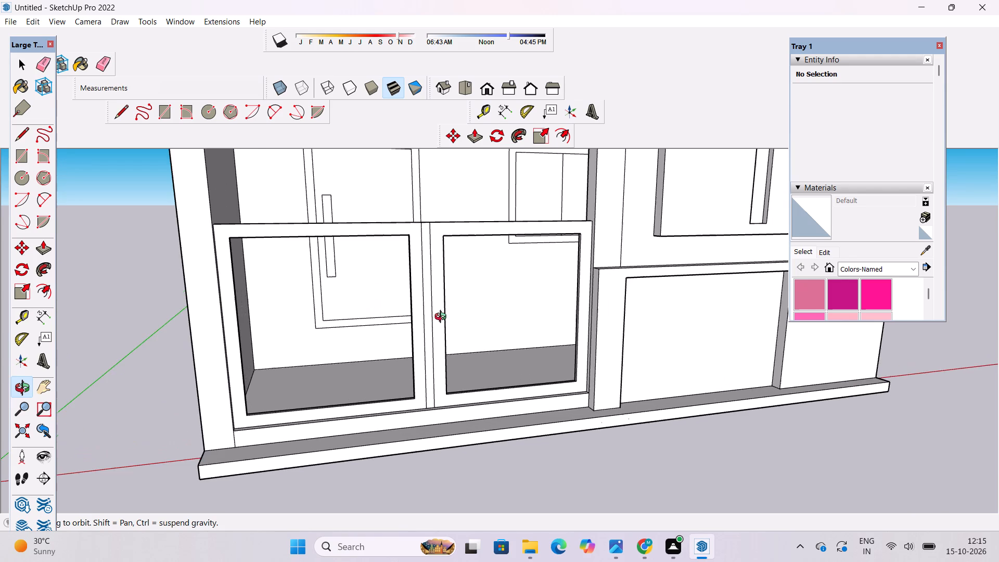
left_click_drag(432, 318, 547, 300)
scroll(594, 256, "up", 6)
left_click_drag(550, 274, 550, 264, "shift")
left_click_drag(551, 264, 504, 297)
left_click_drag(471, 306, 552, 269, "shift")
scroll(556, 265, "down", 3)
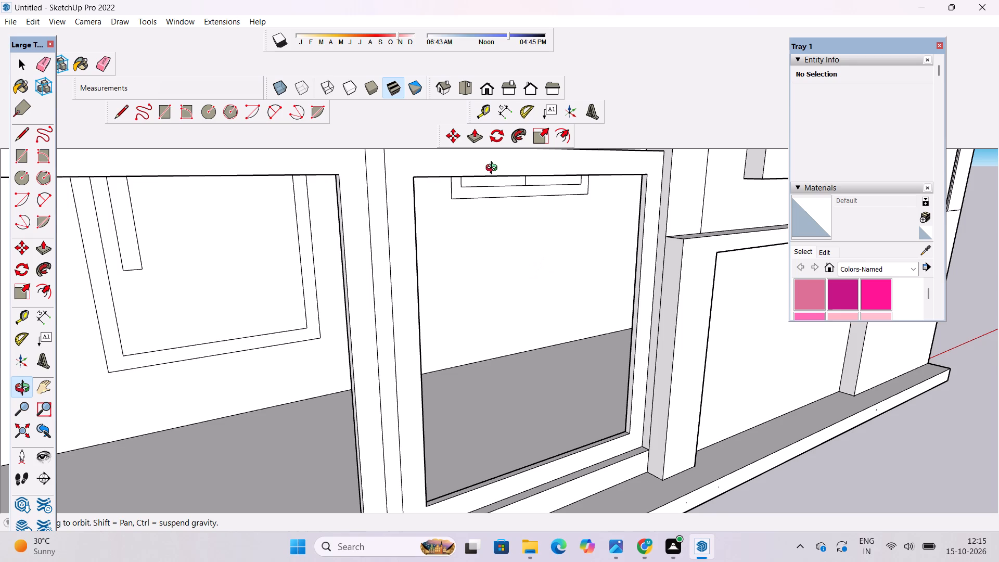
scroll(449, 338, "down", 6)
scroll(551, 275, "up", 3)
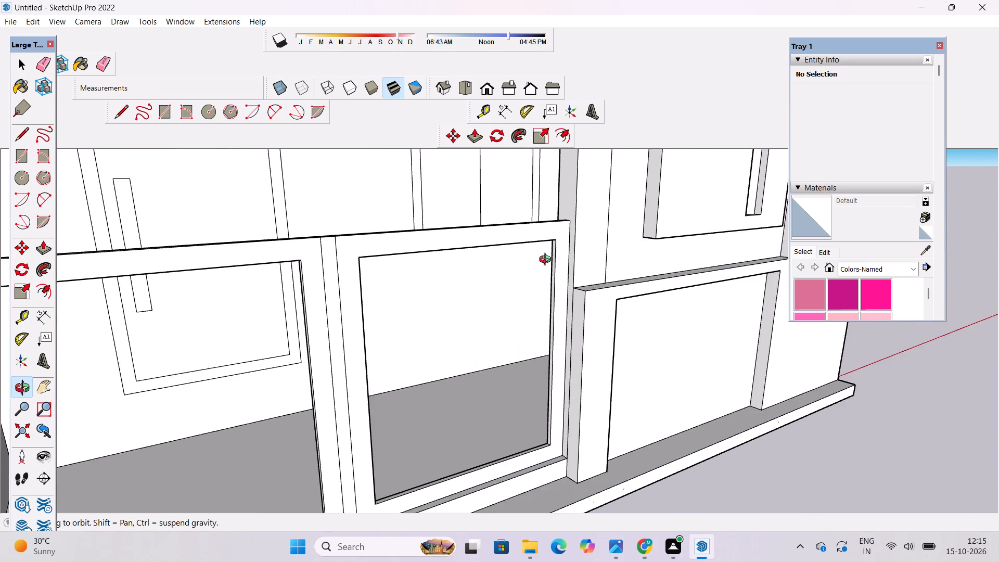
scroll(547, 261, "up", 6)
left_click_drag(546, 261, 563, 265)
scroll(560, 263, "down", 5)
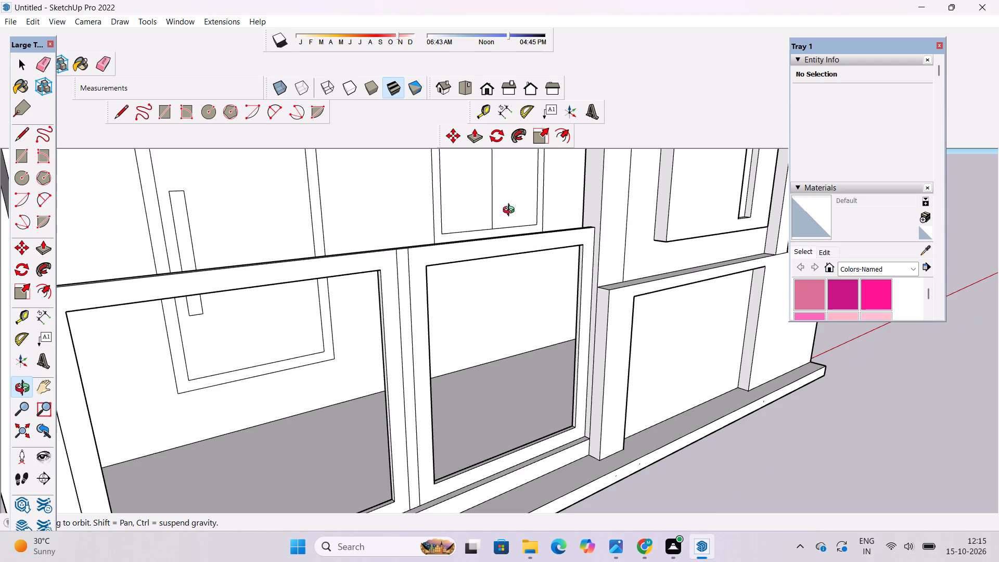
scroll(510, 210, "down", 3)
left_click_drag(511, 280, 595, 288)
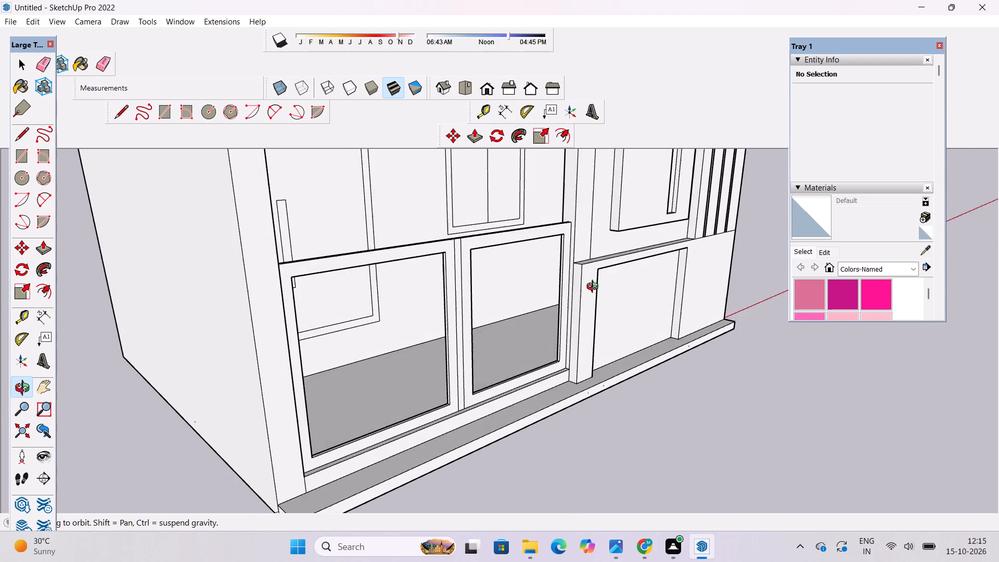
Examine the framed front wall and its two openings from several angles, ending close on the left opening's outer jamb.
left_click_drag(595, 288, 630, 281)
scroll(592, 270, "up", 2)
left_click_drag(571, 254, 571, 283, "shift")
left_click_drag(571, 292, 558, 276)
scroll(557, 264, "down", 2)
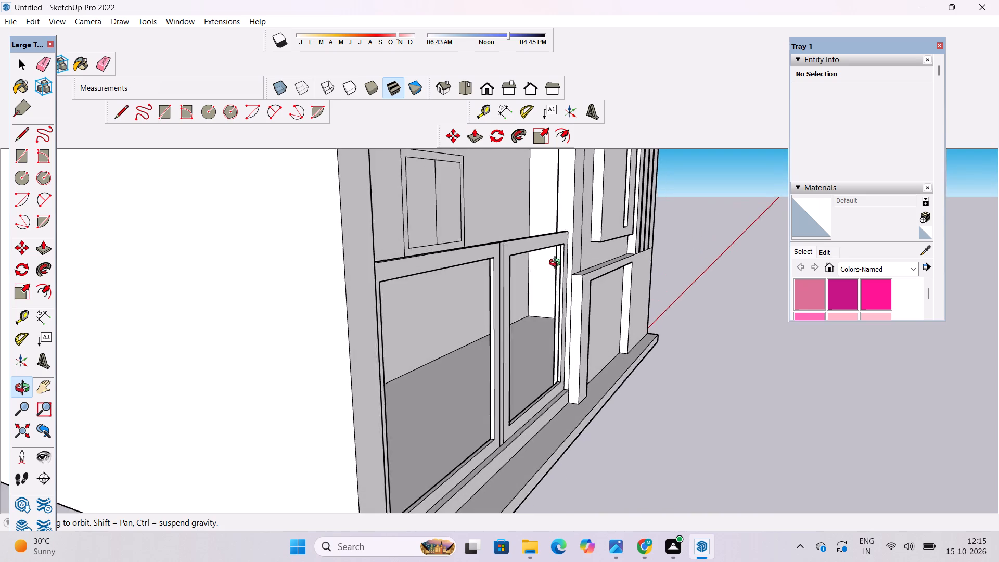
scroll(557, 264, "down", 1)
left_click_drag(578, 260, 540, 277)
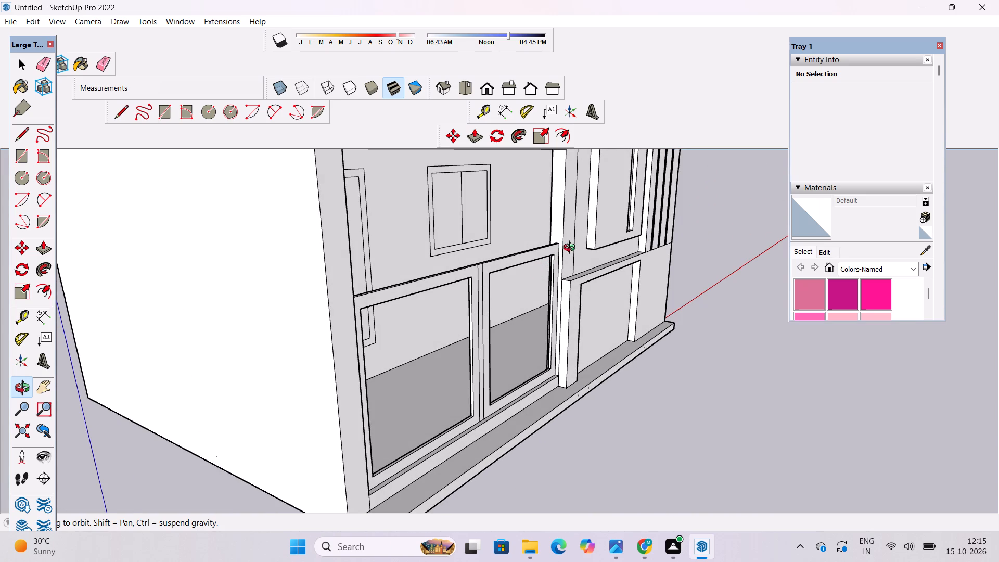
scroll(570, 268, "down", 5)
scroll(570, 306, "up", 19)
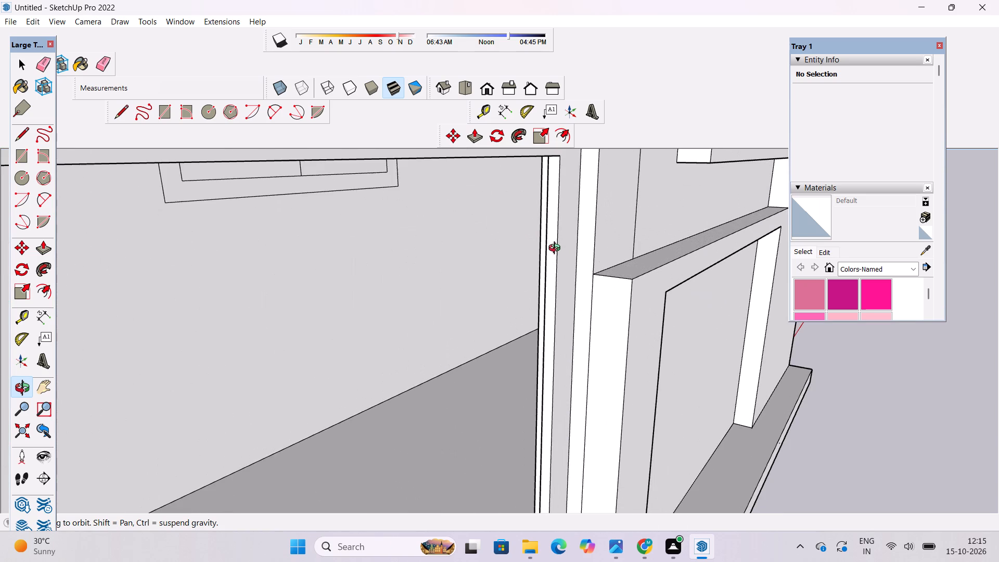
left_click_drag(573, 277, 508, 278)
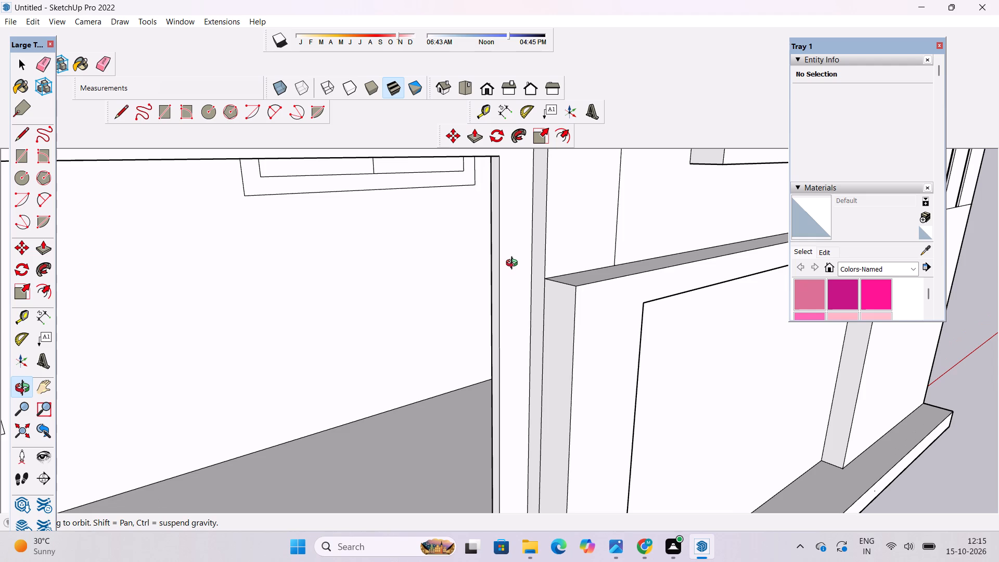
scroll(532, 260, "down", 2)
left_click_drag(584, 296, 546, 291, "shift")
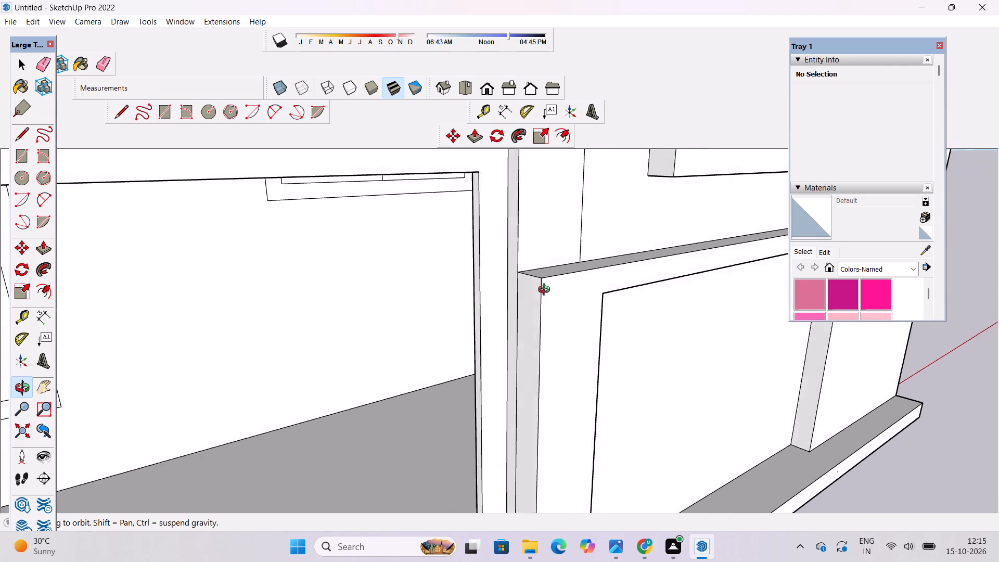
left_click_drag(546, 291, 515, 286, "shift")
left_click_drag(412, 285, 505, 279, "shift")
scroll(483, 274, "down", 2)
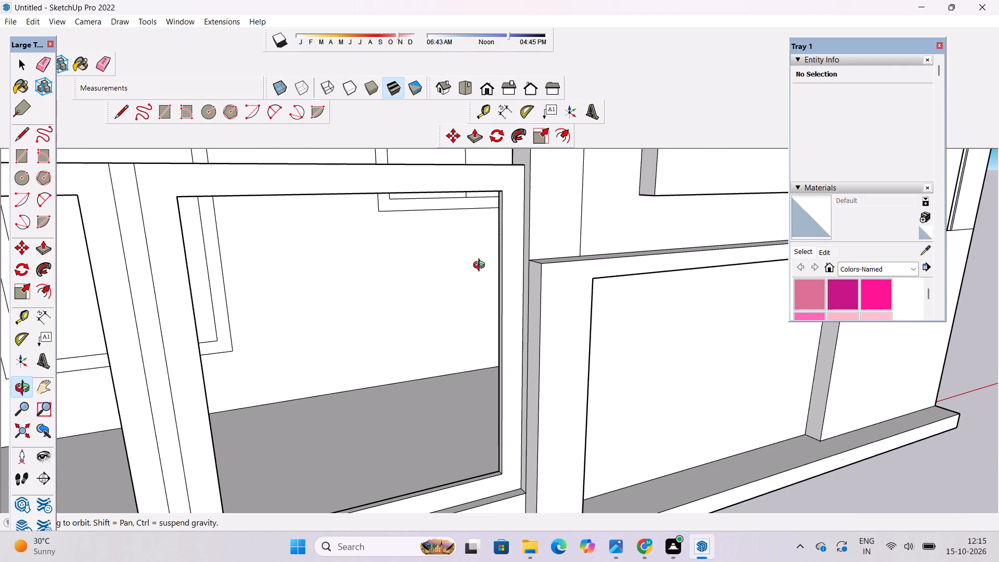
left_click_drag(546, 260, 420, 270)
left_click_drag(425, 270, 502, 287, "shift")
scroll(516, 269, "down", 2)
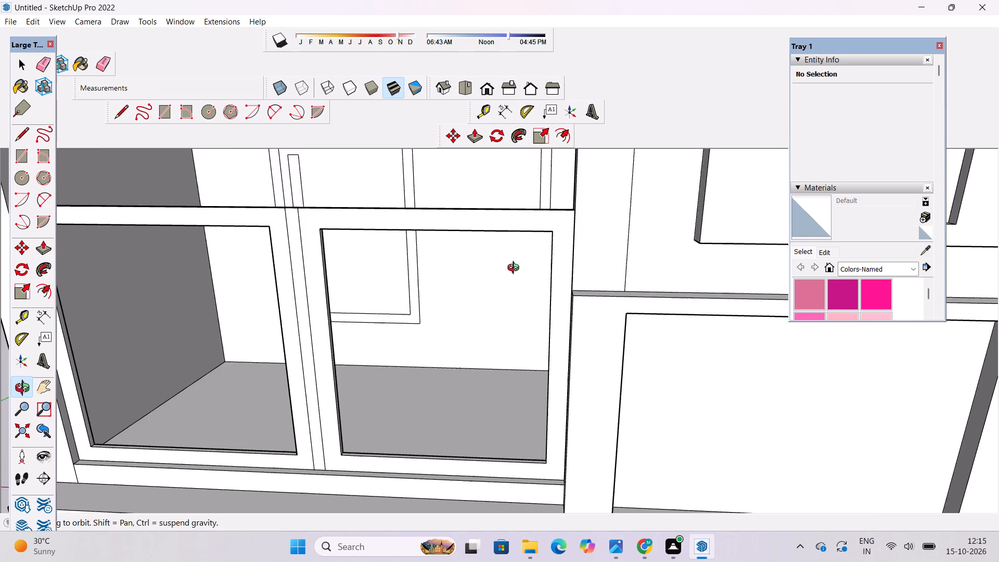
scroll(516, 269, "down", 1)
left_click_drag(517, 266, 516, 311, "shift")
left_click_drag(489, 318, 313, 305)
scroll(259, 264, "up", 6)
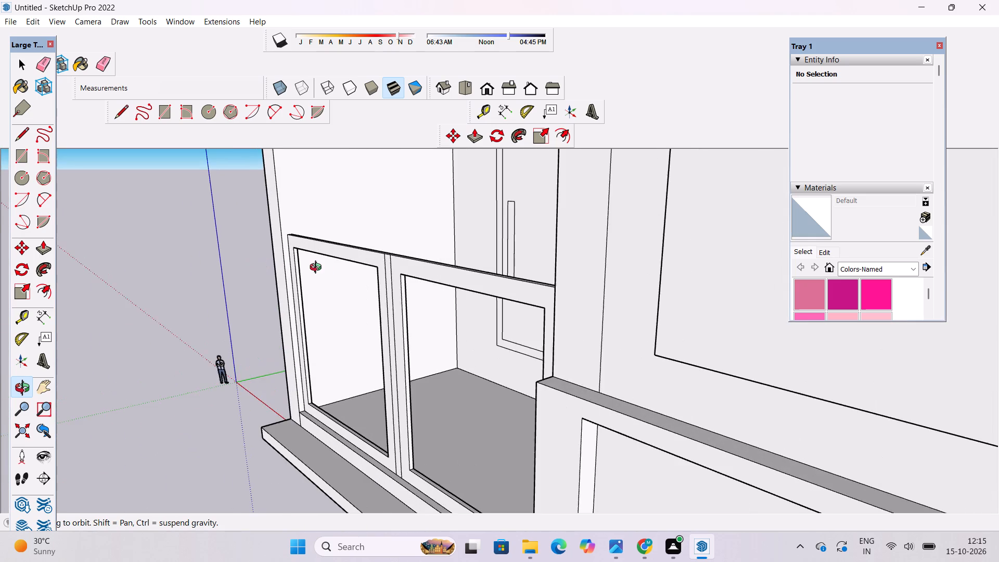
scroll(318, 269, "up", 4)
left_click_drag(324, 275, 319, 276)
left_click_drag(317, 285, 459, 288)
scroll(517, 278, "down", 2)
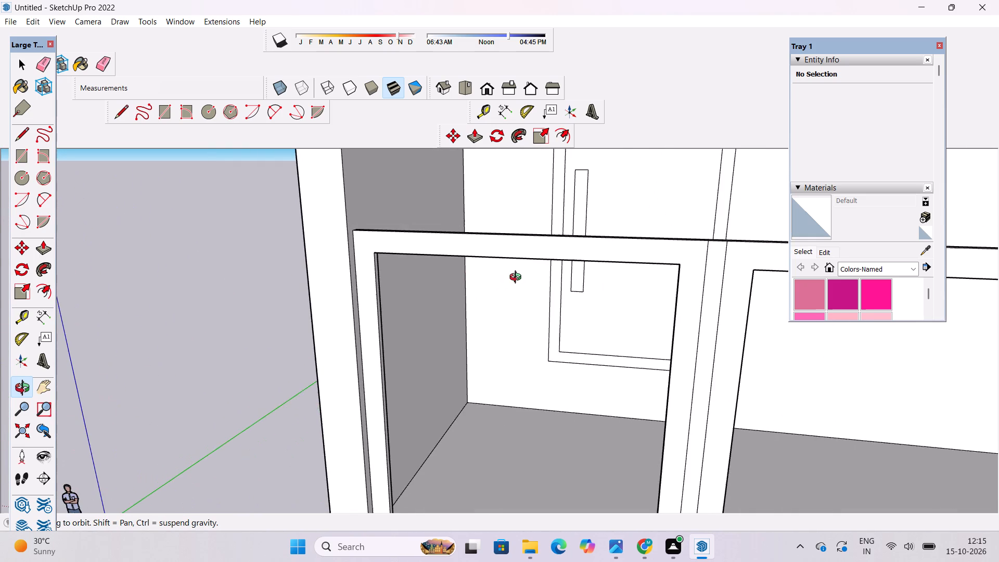
left_click_drag(510, 278, 378, 269)
left_click_drag(301, 348, 347, 244, "shift")
scroll(394, 363, "up", 5)
left_click_drag(376, 363, 405, 339, "shift")
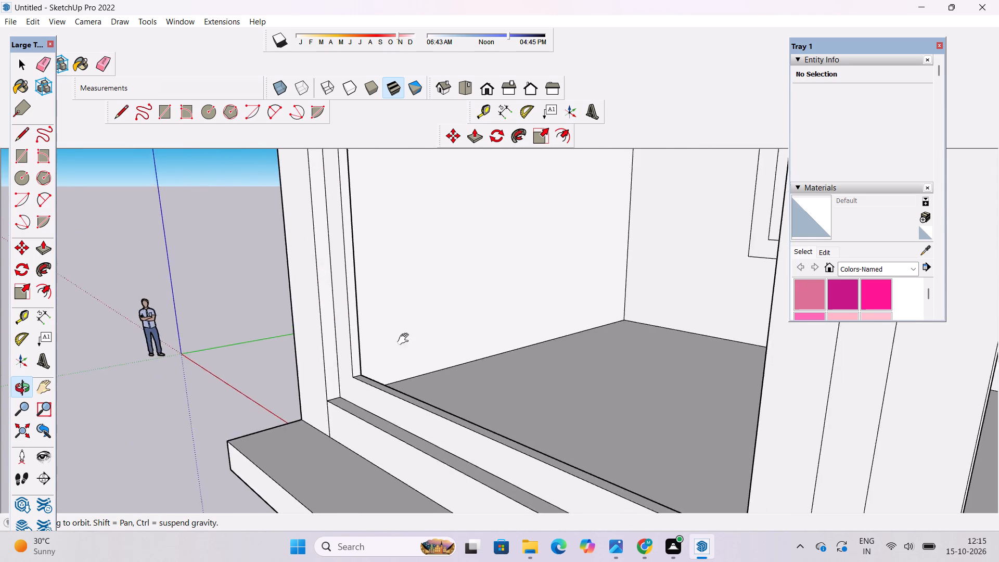
left_click_drag(405, 339, 424, 328, "shift")
left_click_drag(425, 330, 363, 337)
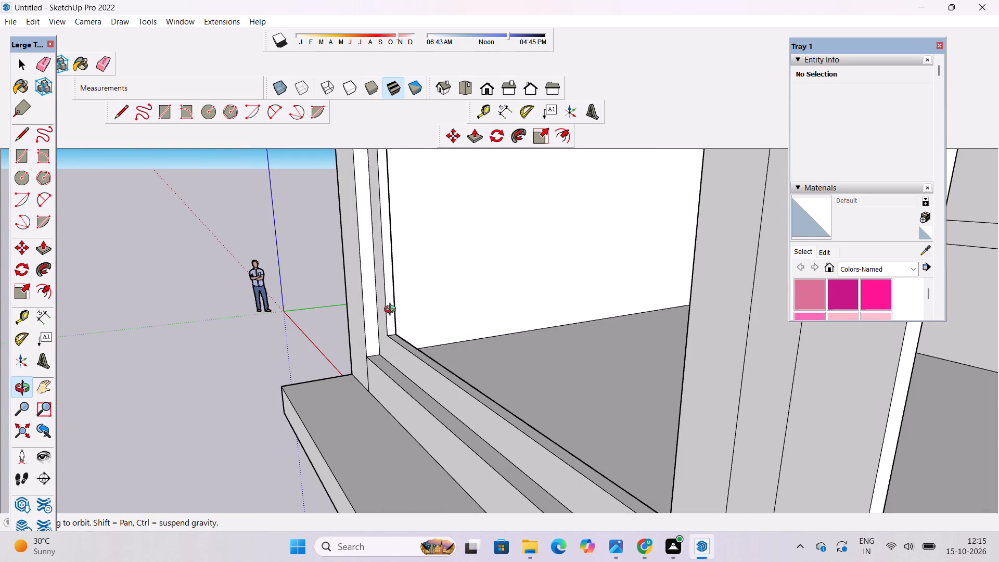
left_click_drag(403, 301, 407, 325)
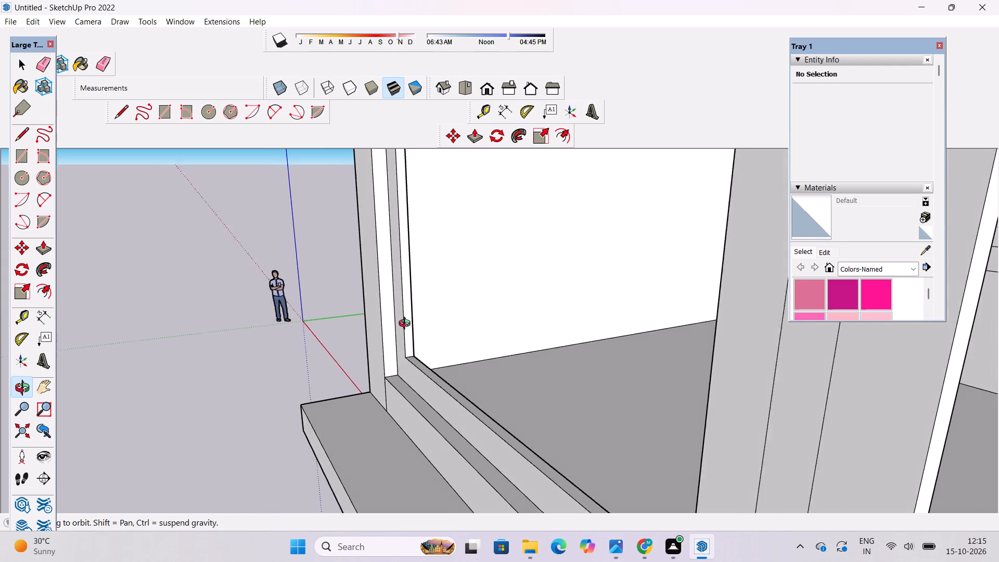
left_click_drag(407, 325, 398, 325)
scroll(407, 341, "up", 6)
left_click_drag(403, 343, 439, 384)
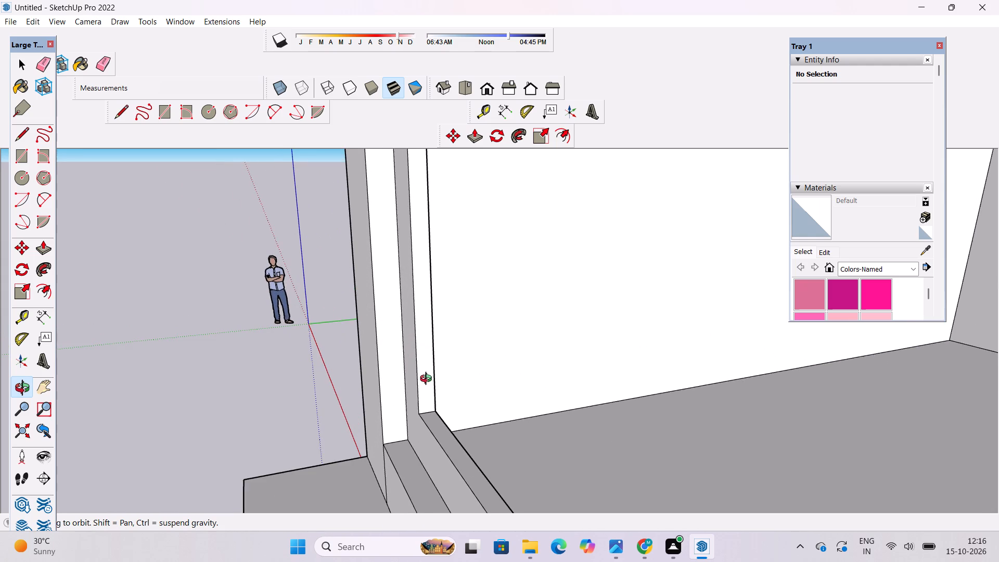
scroll(428, 380, "down", 1)
left_click_drag(425, 379, 440, 405, "shift")
left_click_drag(440, 405, 407, 395)
left_click_drag(407, 394, 441, 402, "shift")
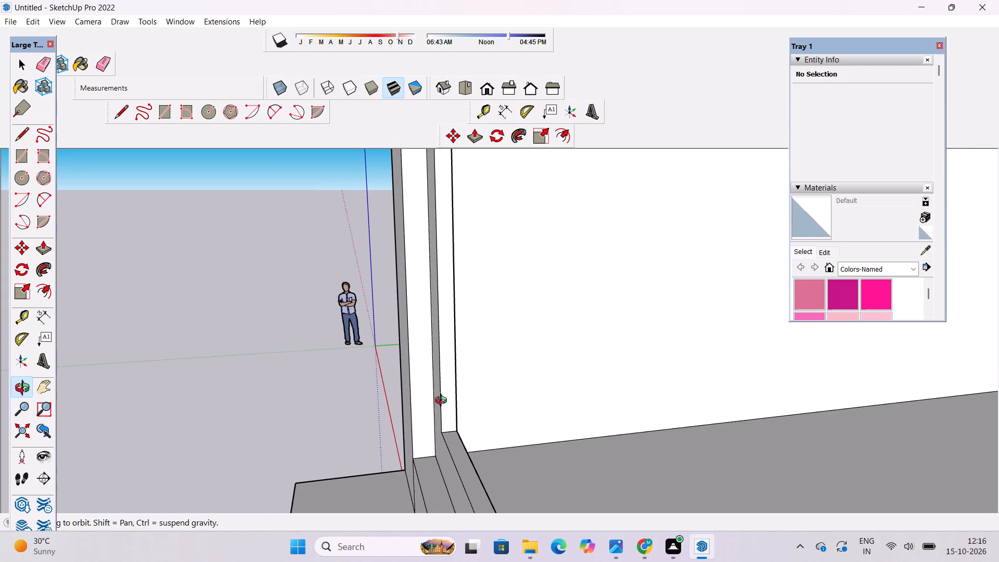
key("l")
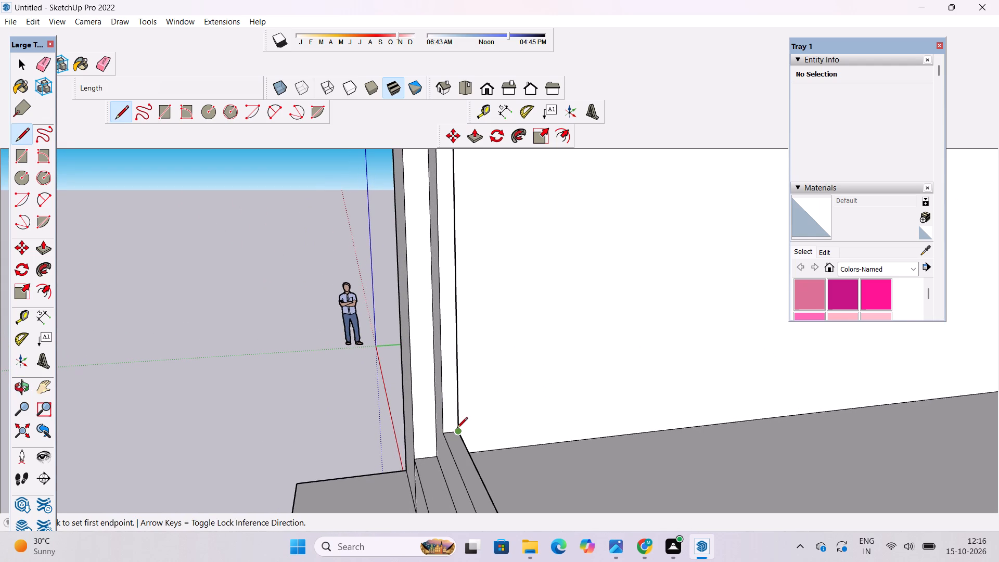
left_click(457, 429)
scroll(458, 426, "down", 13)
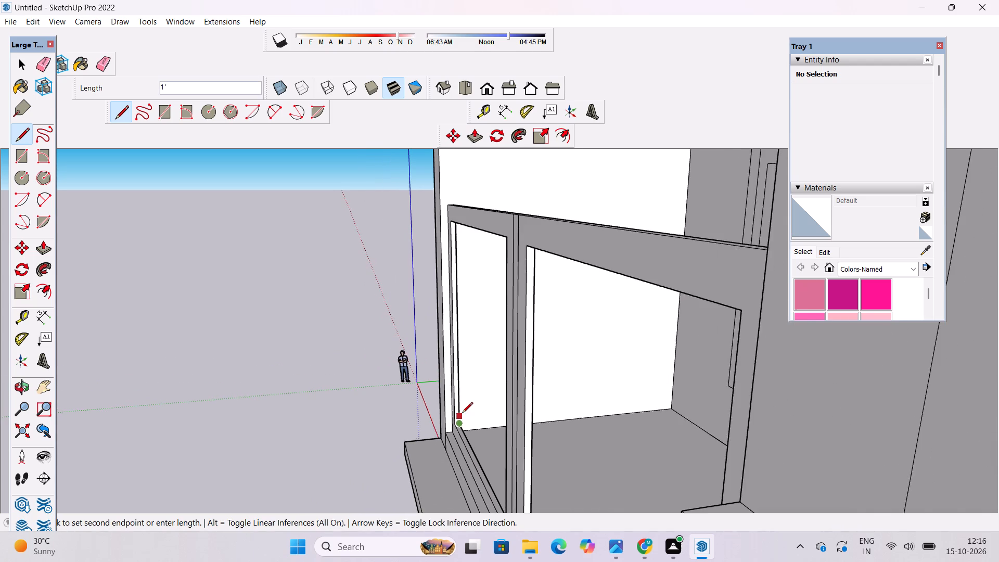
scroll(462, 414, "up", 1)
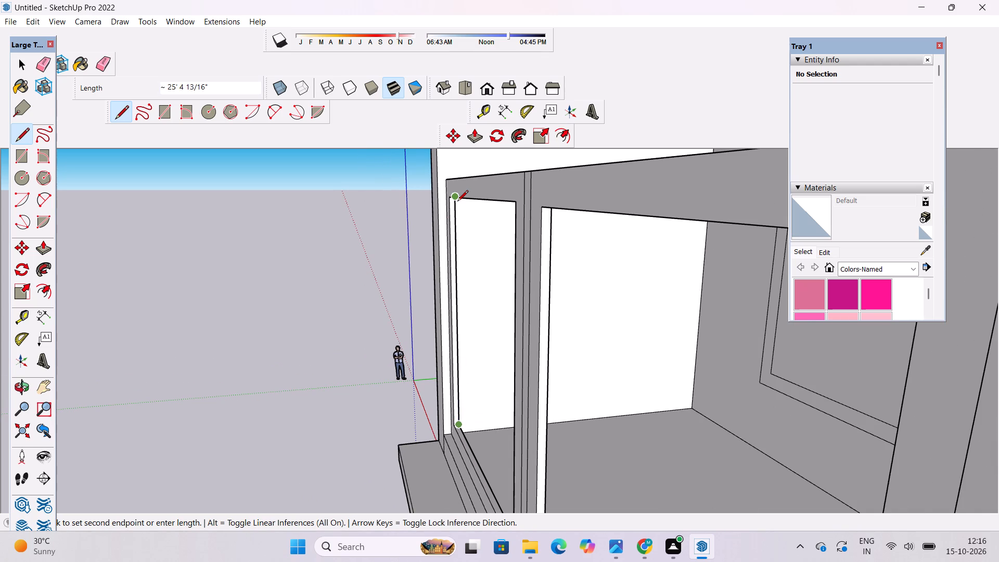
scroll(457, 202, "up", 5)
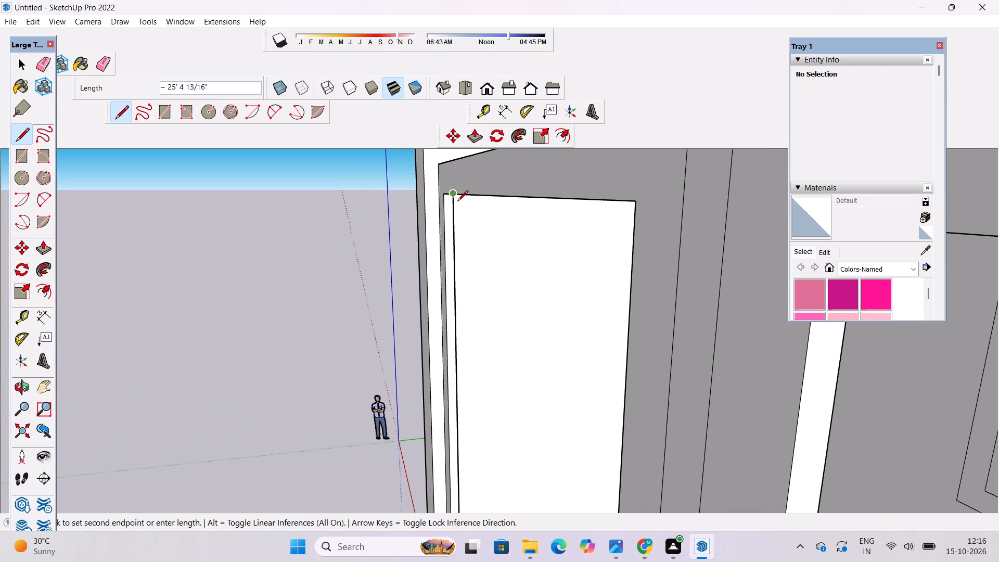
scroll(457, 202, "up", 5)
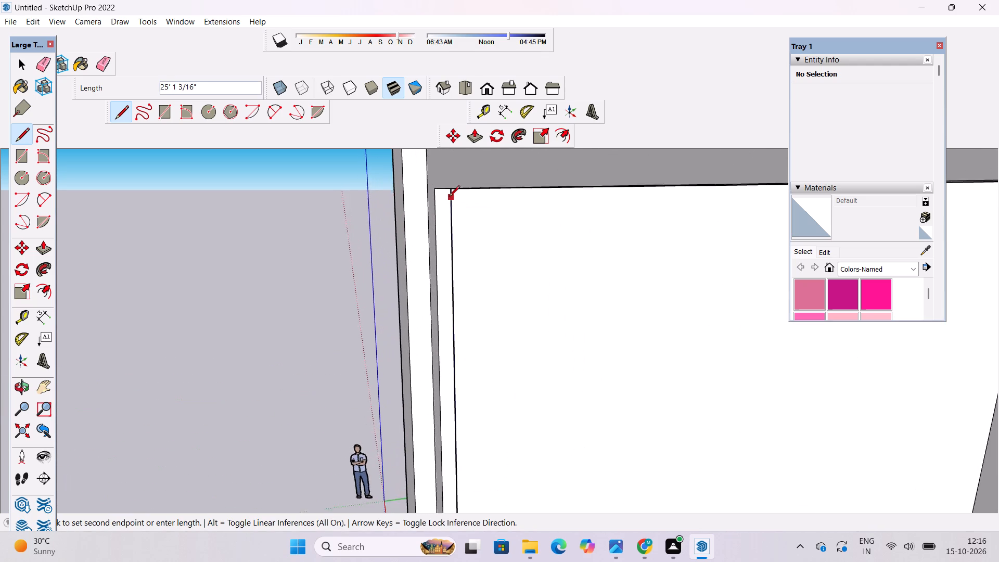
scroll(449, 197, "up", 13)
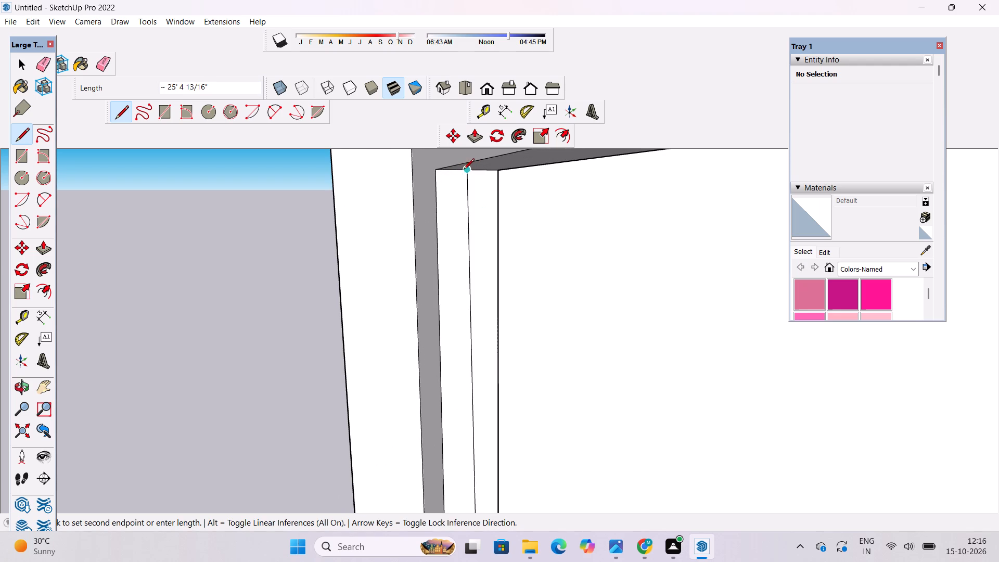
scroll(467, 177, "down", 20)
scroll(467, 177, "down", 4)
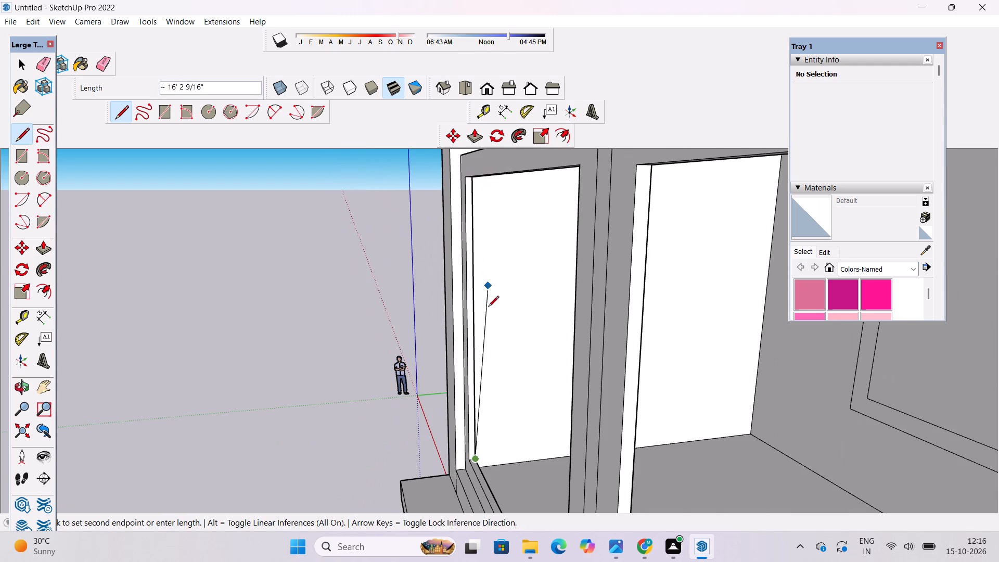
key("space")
Draw a vertical centre line about 25' 5" long up the left opening's outer jamb, between its bottom and top edge midpoints.
key("l")
scroll(503, 456, "up", 4)
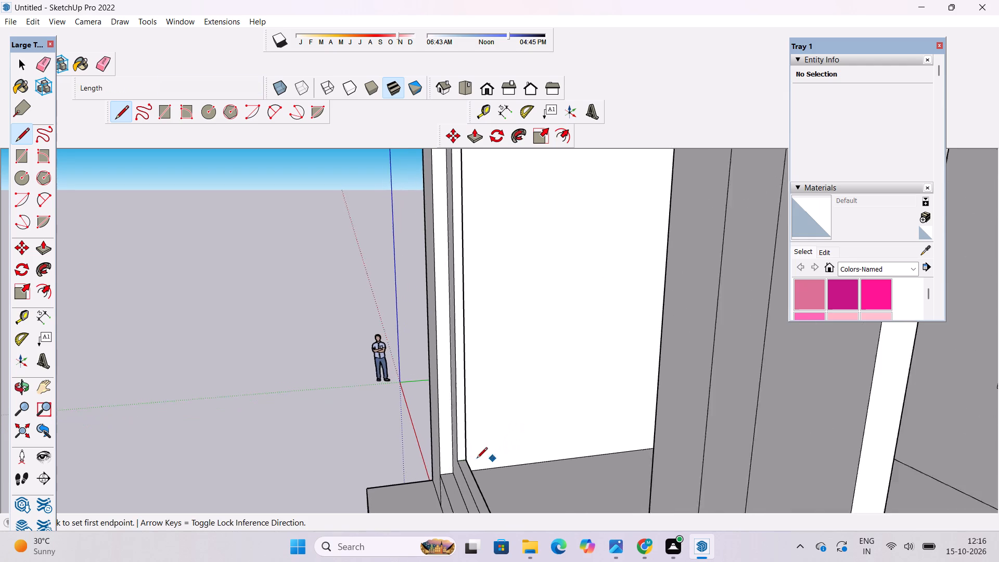
scroll(464, 459, "up", 10)
left_click(452, 464)
scroll(452, 464, "down", 4)
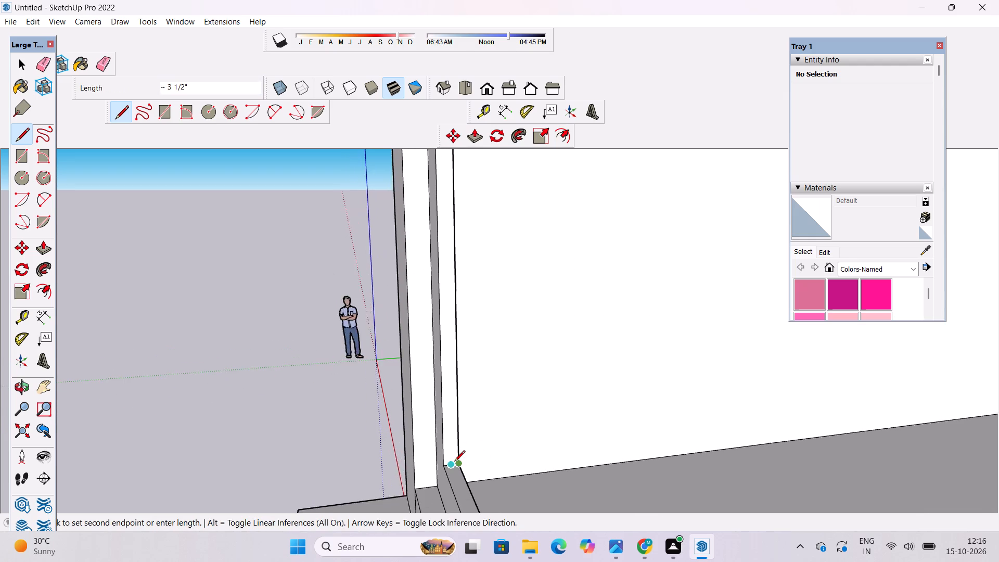
scroll(454, 462, "down", 15)
scroll(457, 384, "up", 5)
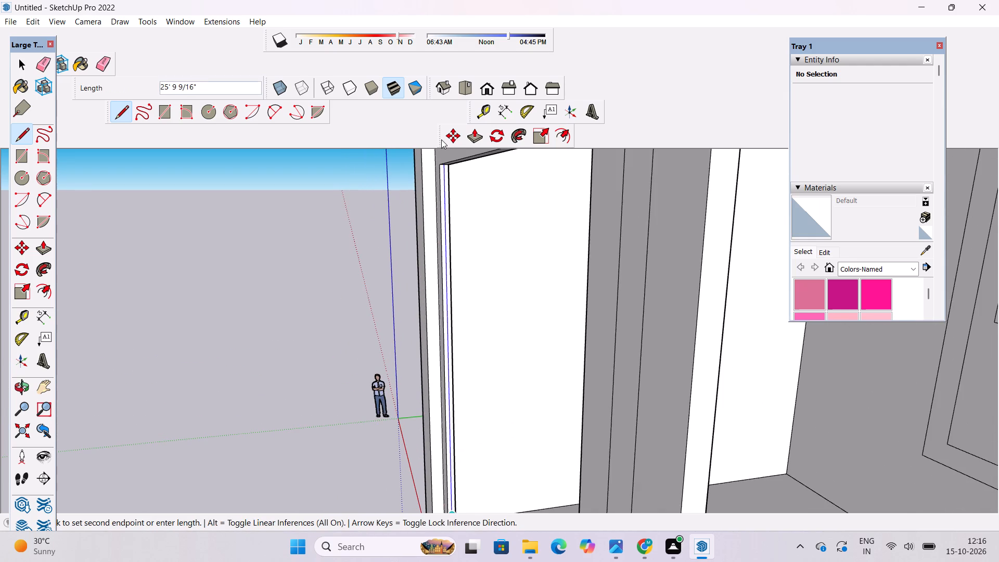
scroll(441, 139, "up", 15)
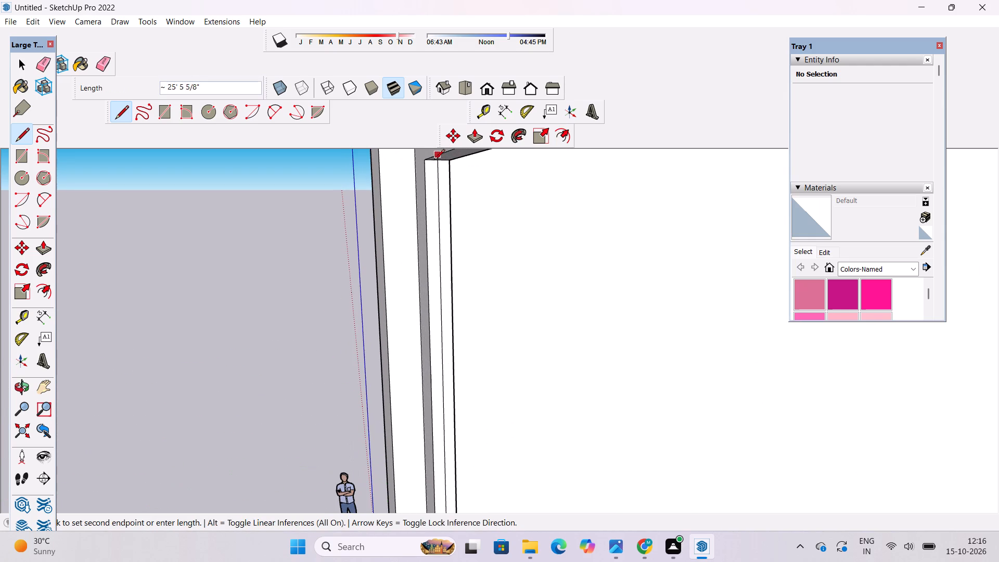
left_click(436, 163)
key("space")
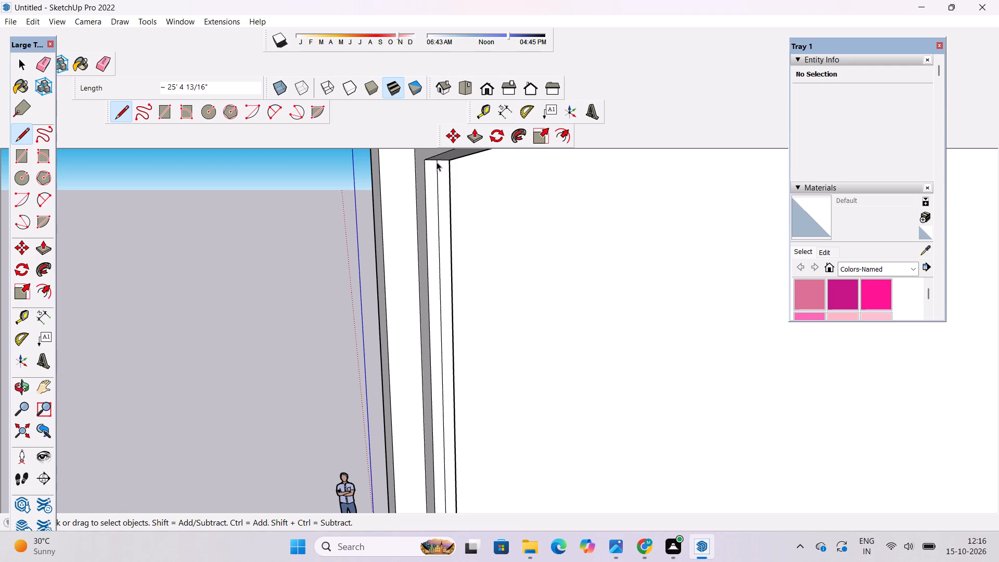
Examine the two framed openings and the left opening's outer jamb from the front and from oblique angles.
key("o")
scroll(443, 246, "down", 3)
left_click_drag(456, 279, 465, 212, "shift")
scroll(466, 209, "down", 5)
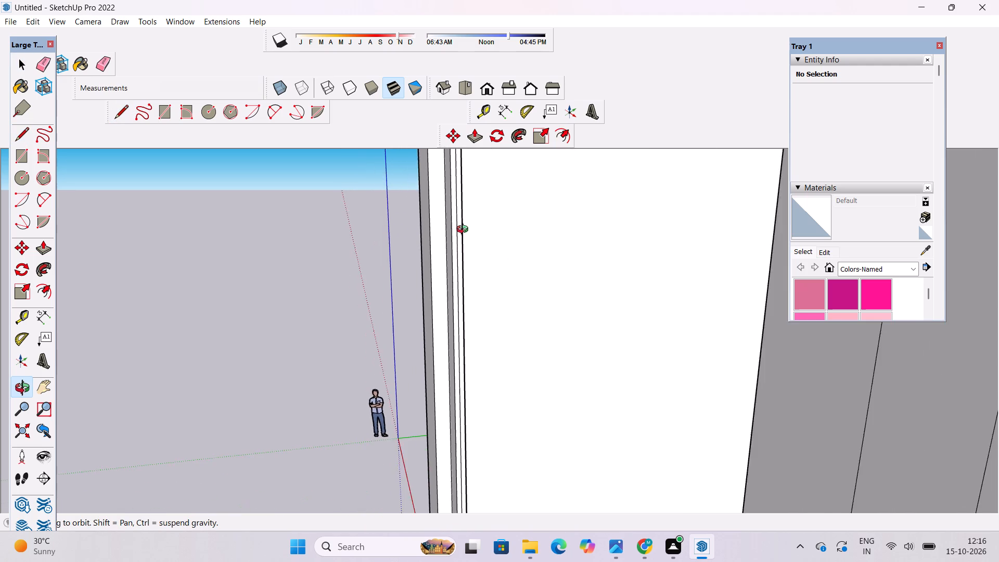
left_click_drag(506, 262, 437, 246, "shift")
left_click_drag(413, 256, 566, 269)
scroll(571, 265, "down", 5)
left_click_drag(630, 270, 322, 249, "shift")
left_click_drag(317, 250, 596, 246)
left_click_drag(599, 244, 288, 244, "shift")
left_click_drag(286, 244, 360, 238, "shift")
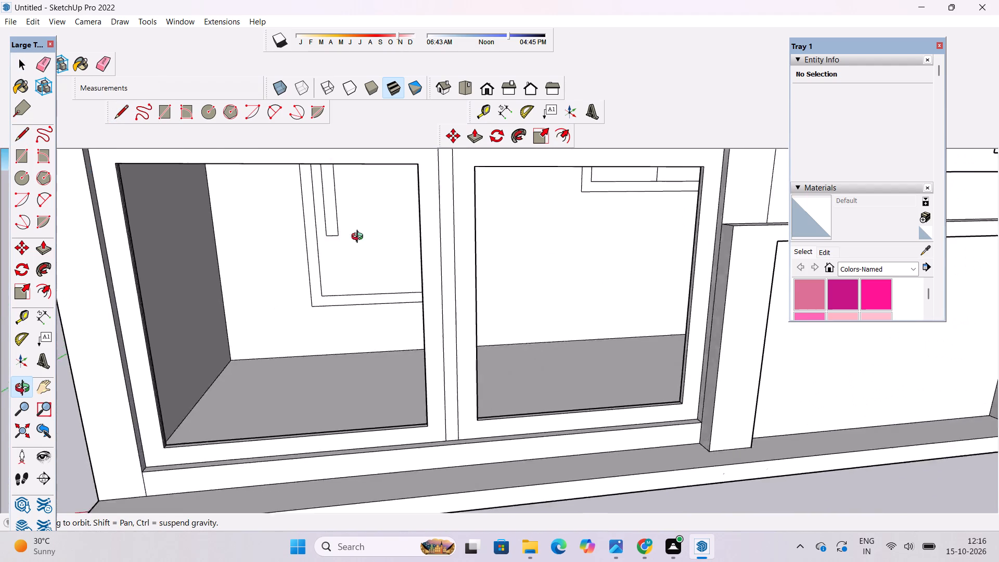
left_click_drag(360, 238, 328, 237, "shift")
left_click_drag(136, 245, 364, 221, "shift")
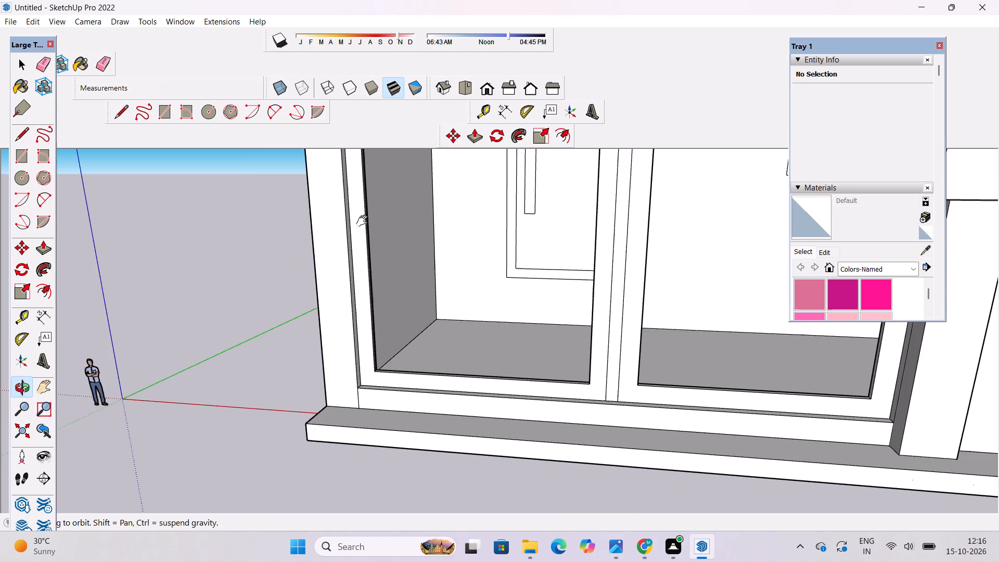
left_click_drag(364, 221, 368, 224, "shift")
Draw a circle with a 2" radius centred on the jamb's vertical centre line, near the lower end of the left opening.
left_click_drag(397, 266, 295, 264)
scroll(421, 370, "up", 9)
left_click_drag(382, 350, 391, 379, "shift")
left_click_drag(391, 386, 362, 381)
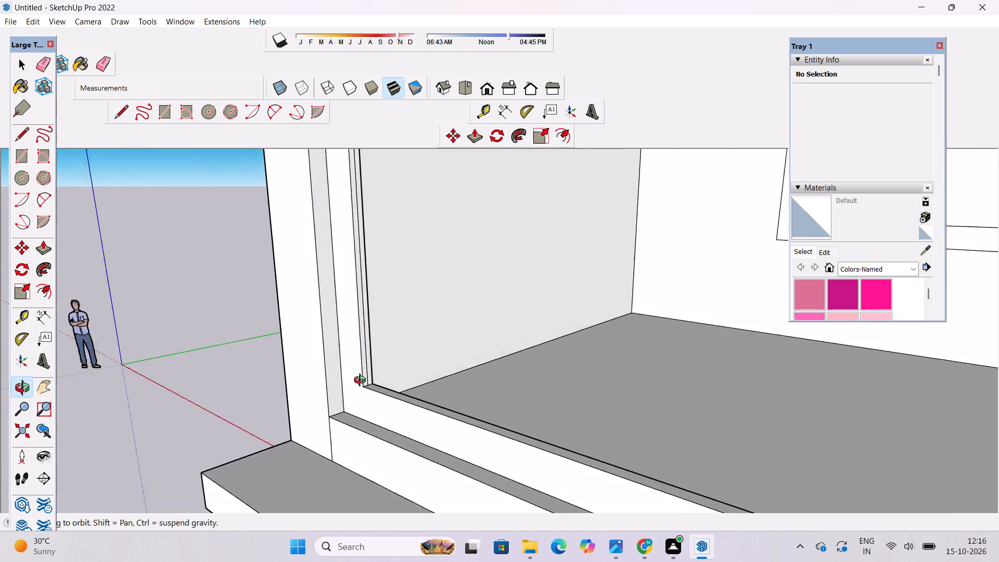
left_click_drag(362, 381, 329, 378)
scroll(334, 374, "up", 9)
left_click_drag(337, 367, 345, 371, "shift")
left_click_drag(363, 378, 342, 379)
left_click_drag(334, 383, 324, 398, "shift")
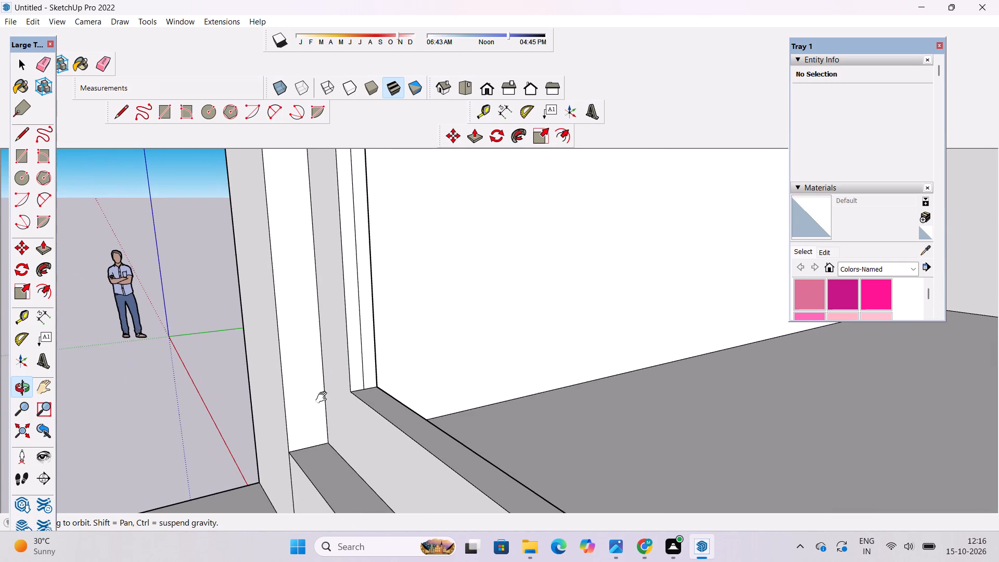
left_click(341, 389)
key("c")
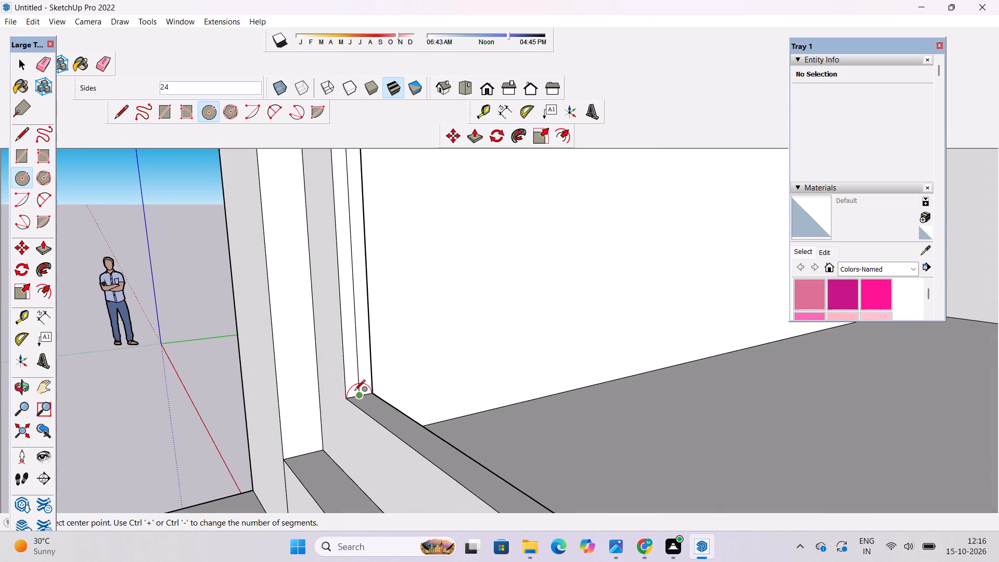
left_click(358, 337)
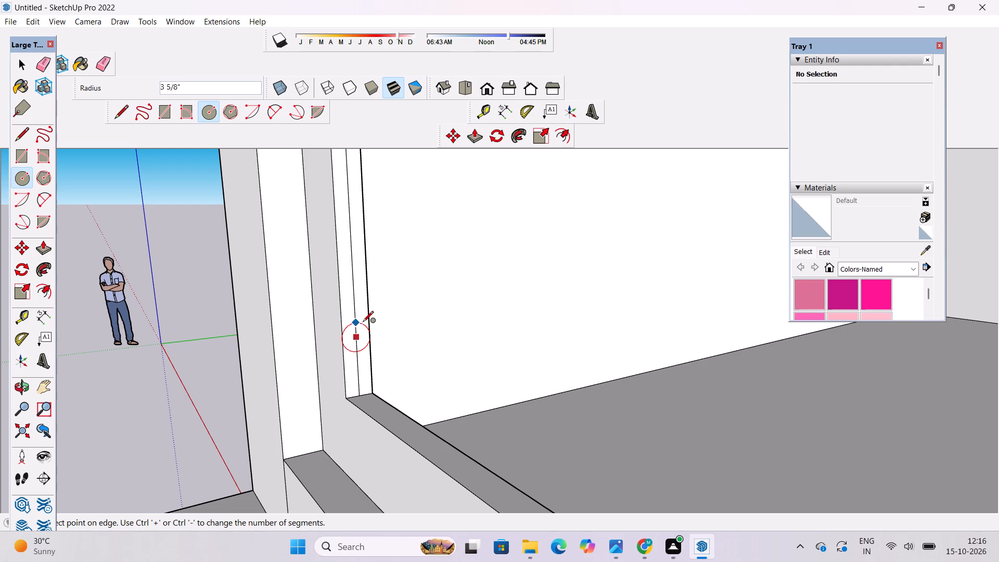
type("2\"")
key("Return")
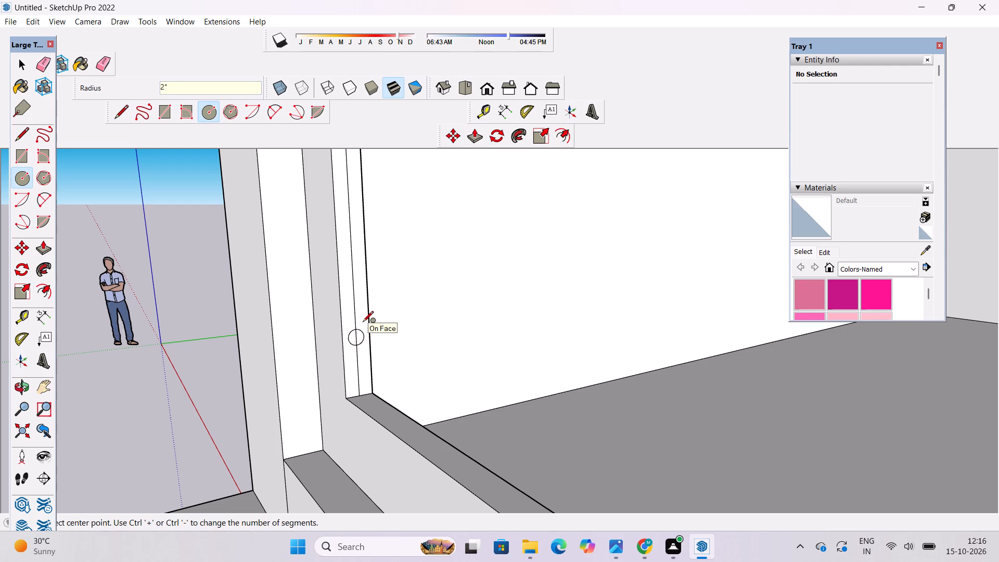
key("space")
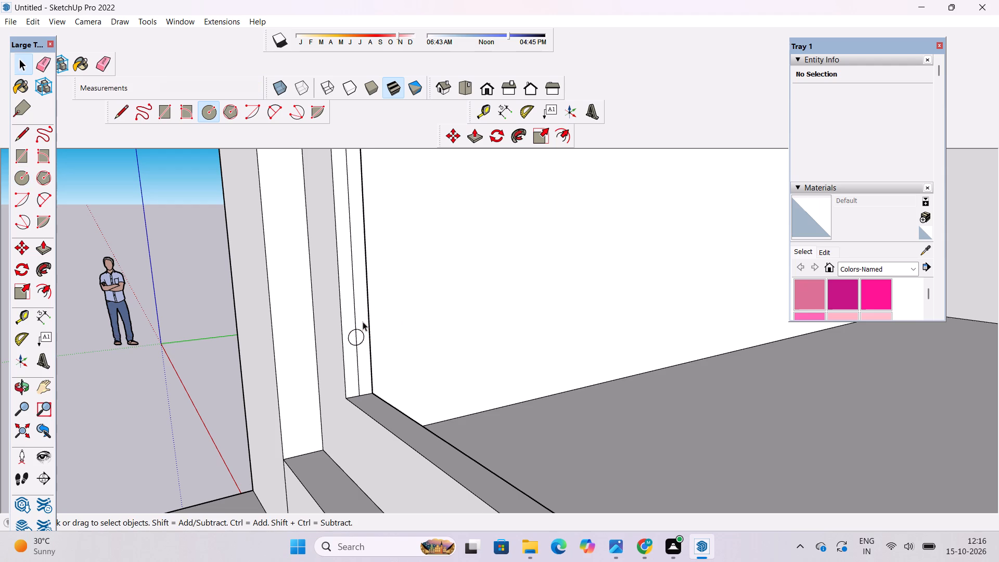
Erase the piece of the jamb's centre line that runs inside the 2" radius circle.
scroll(348, 346, "down", 3)
scroll(348, 335, "up", 8)
key("e")
scroll(358, 346, "up", 4)
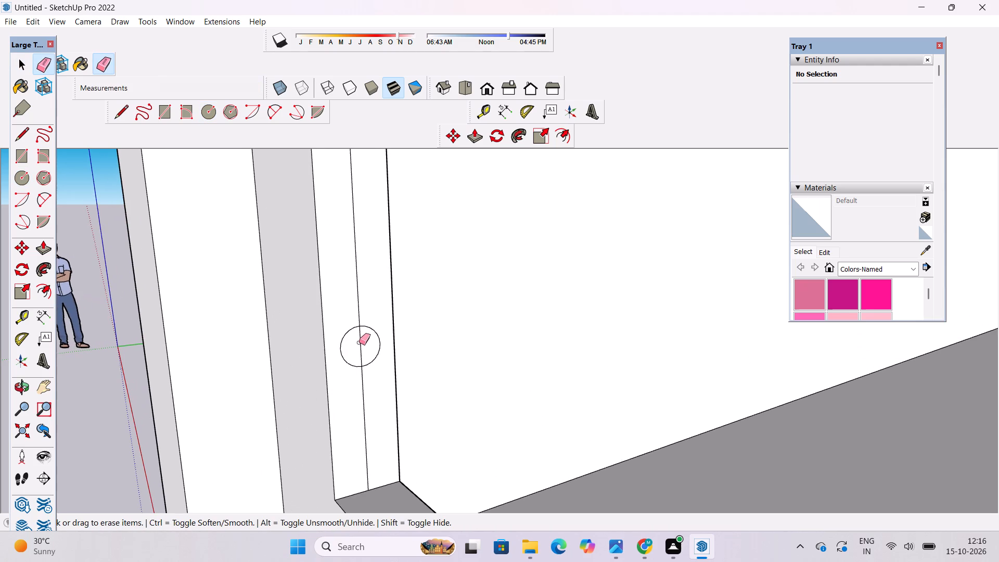
left_click(362, 340)
key("space")
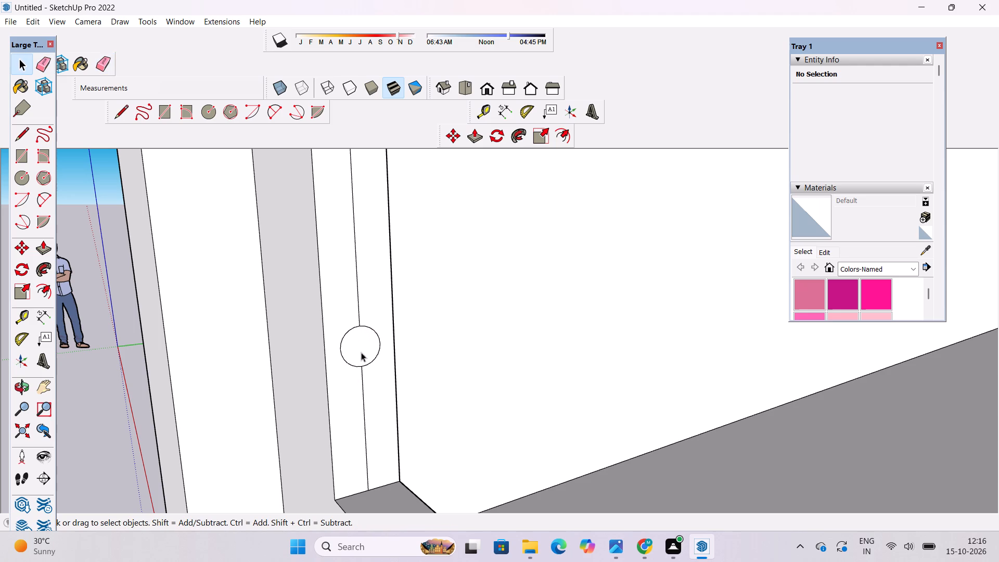
Copy the circle with its face 10" up the jamb's centre line and repeat it as an array of 10 copies.
double_click(362, 349)
key("m")
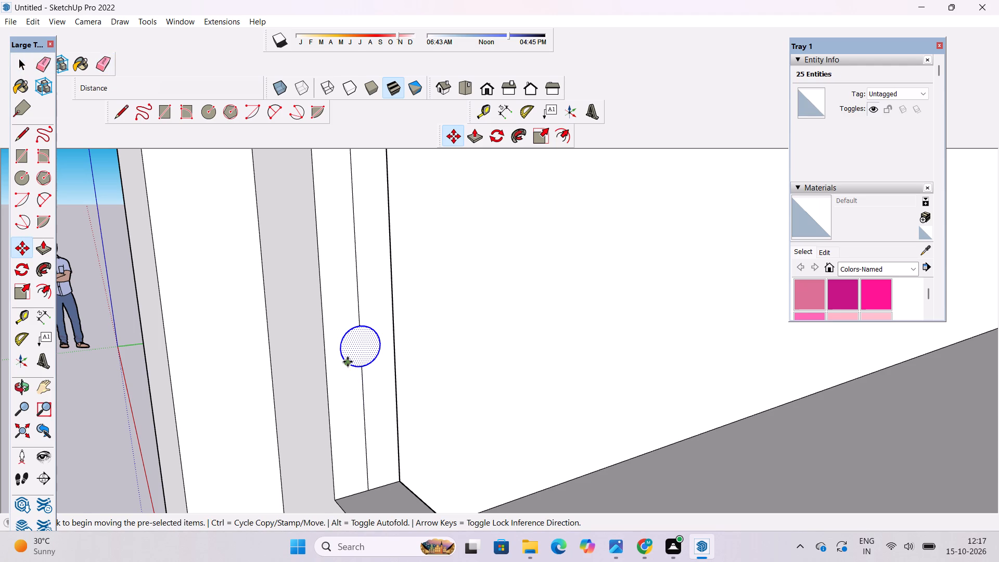
left_click(363, 347)
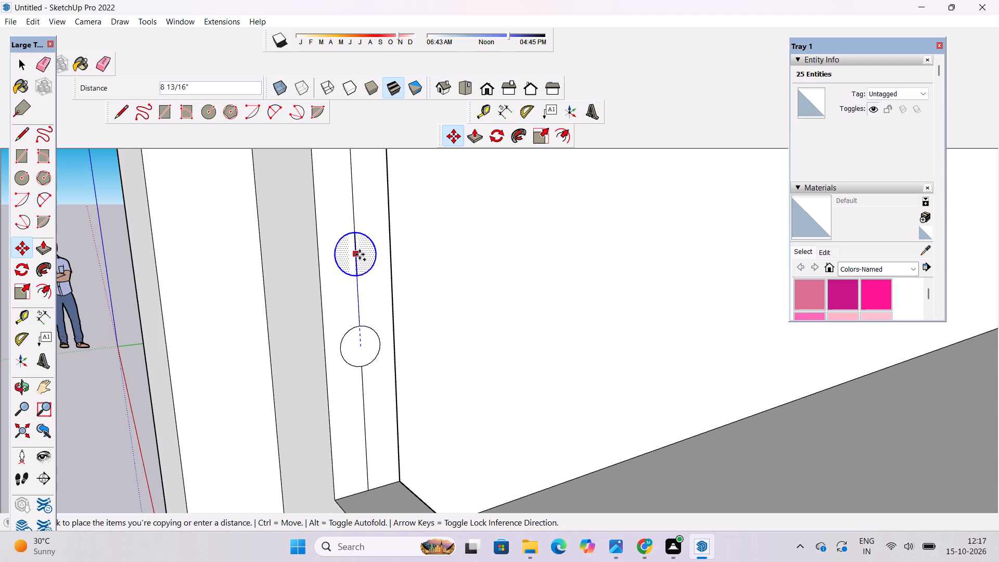
type("10\"")
key("Return")
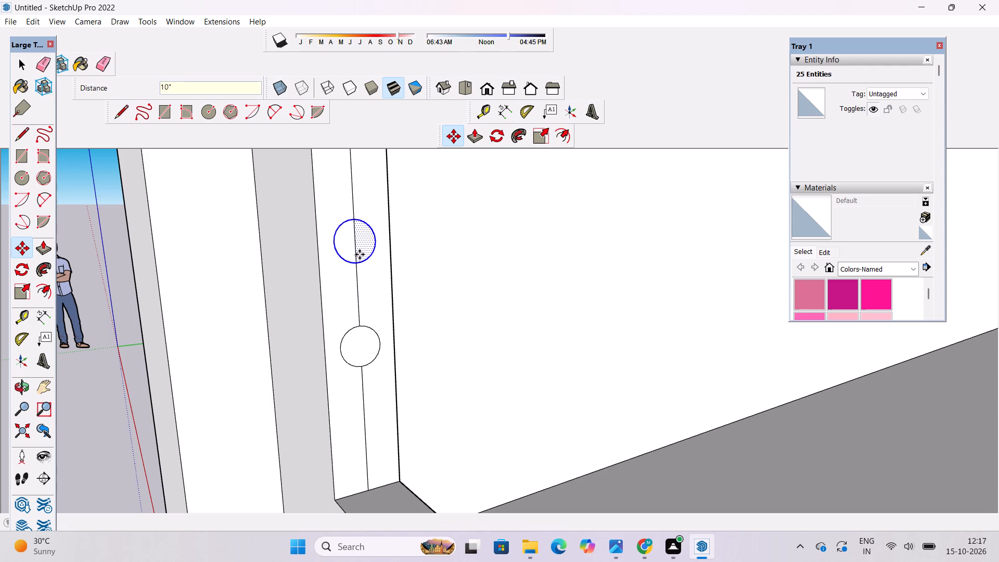
scroll(360, 254, "down", 15)
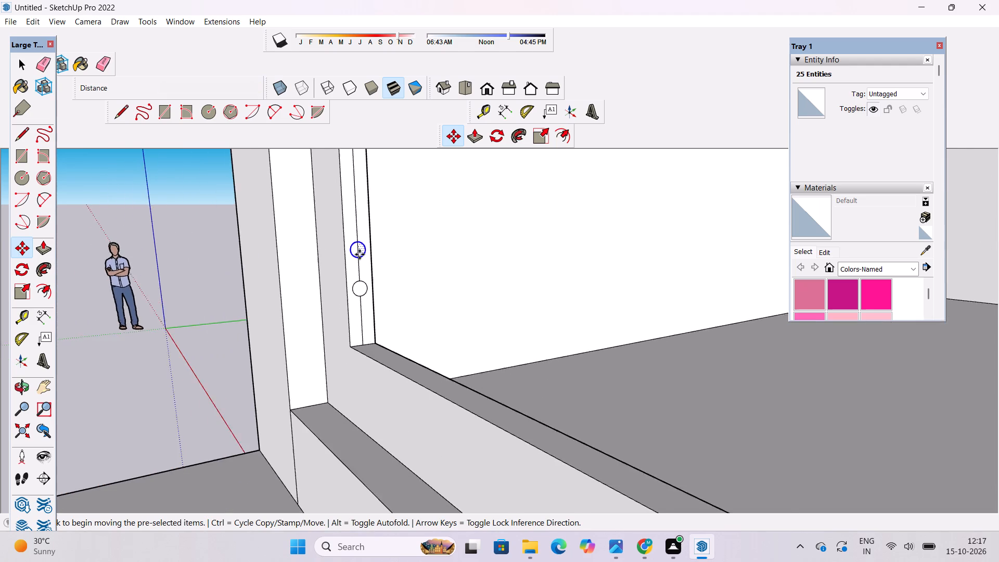
scroll(360, 254, "down", 20)
scroll(360, 254, "down", 5)
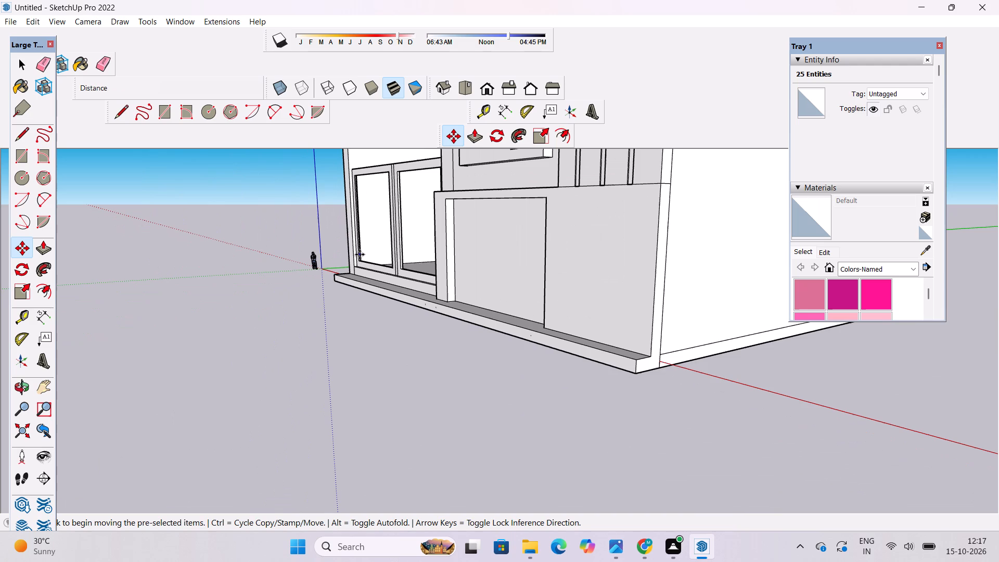
type("*10")
key("Return")
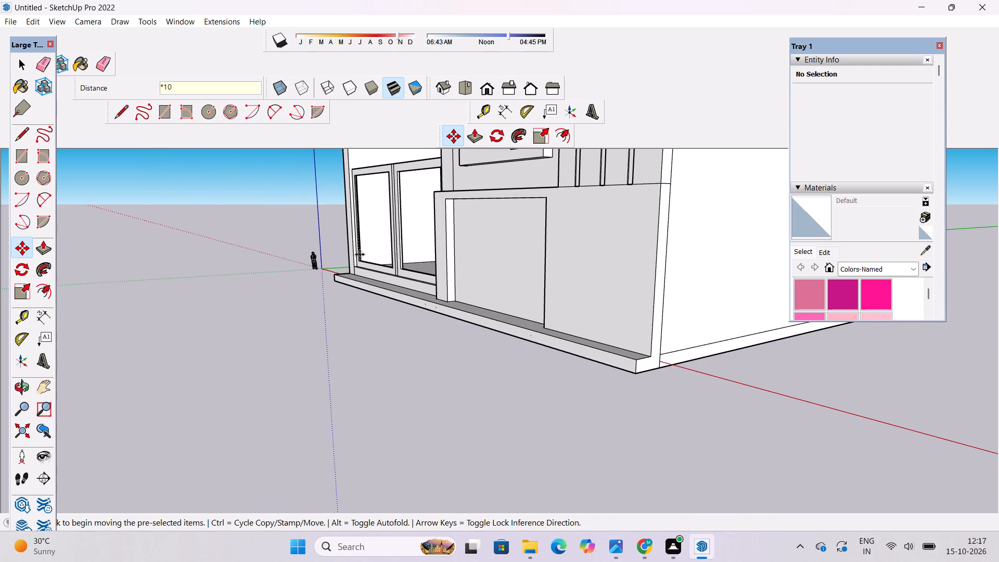
Erase the centre line pieces inside the upper five circles of the row on the left opening's jamb.
scroll(343, 185, "up", 5)
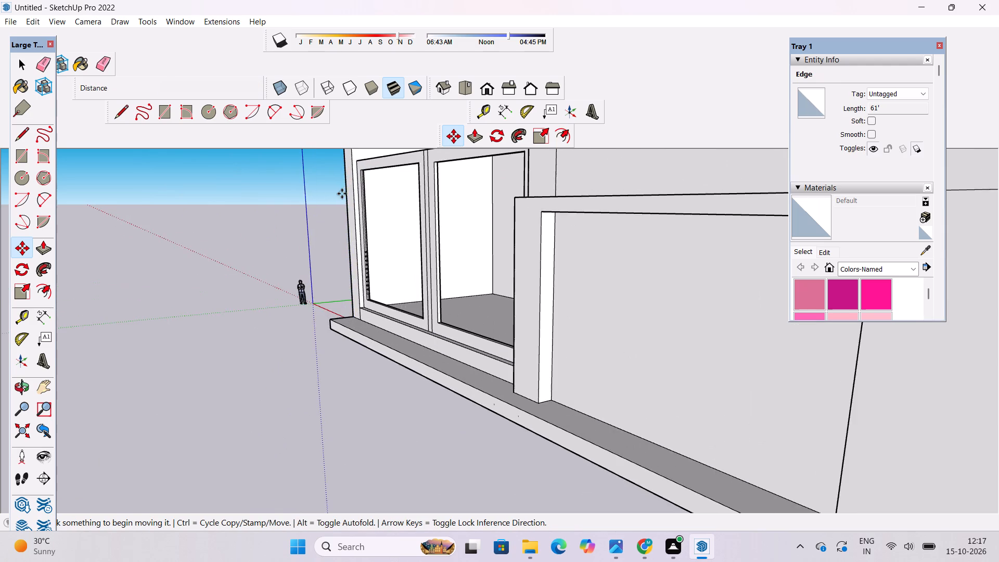
scroll(348, 186, "up", 5)
scroll(379, 328, "up", 6)
scroll(393, 272, "up", 9)
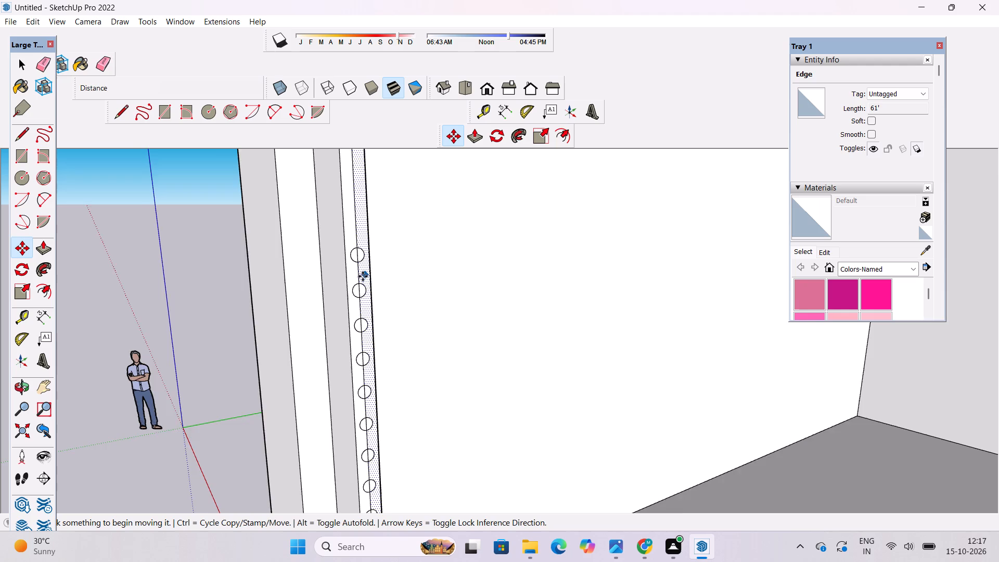
scroll(362, 277, "up", 5)
key("e")
left_click(355, 242)
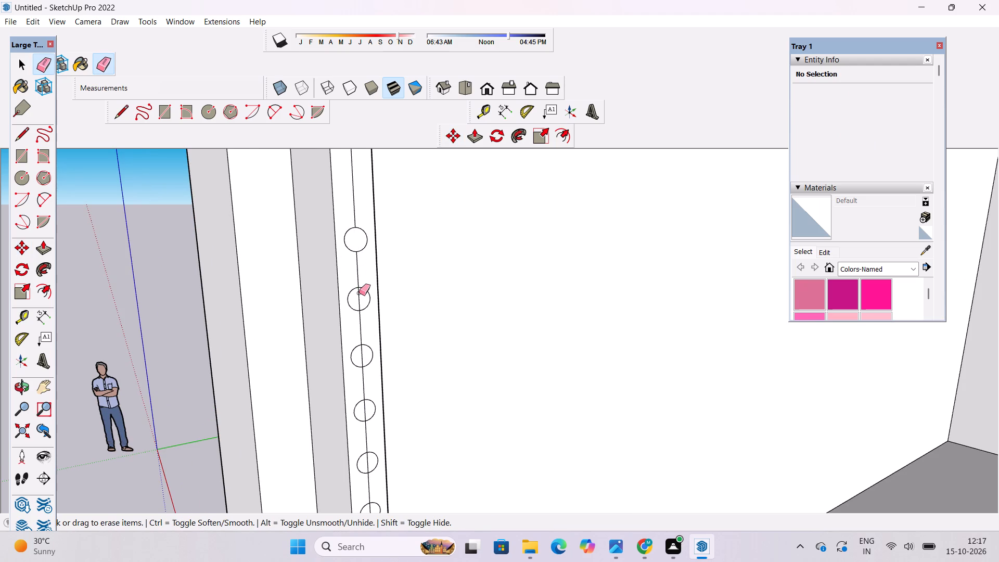
left_click(360, 298)
scroll(345, 264, "down", 5)
scroll(350, 321, "up", 9)
left_click_drag(368, 333, 358, 326)
scroll(339, 269, "down", 6)
scroll(368, 399, "up", 9)
left_click_drag(361, 307, 333, 320)
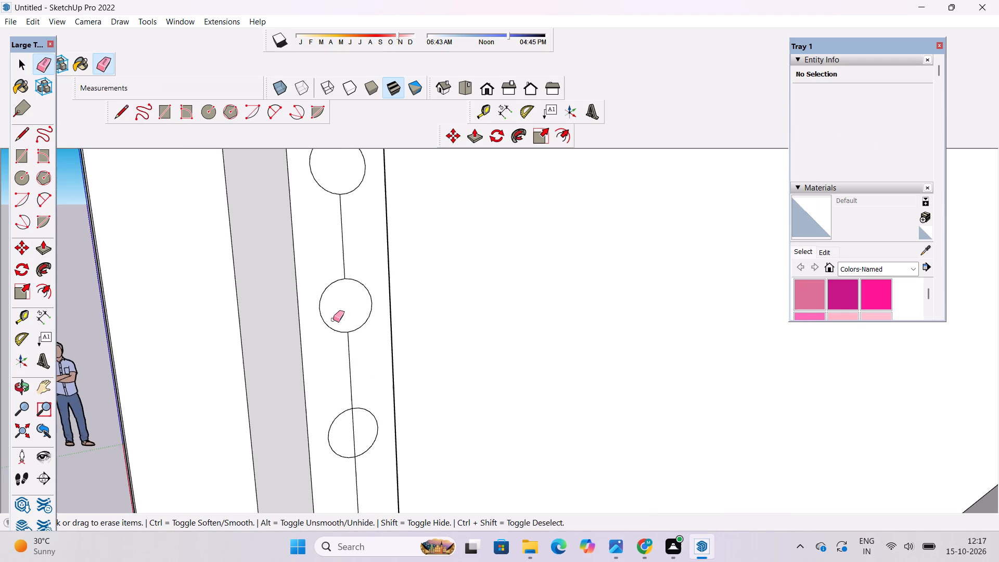
scroll(348, 248, "down", 6)
scroll(356, 384, "up", 9)
left_click_drag(348, 324, 338, 329)
Erase the centre line pieces inside the remaining five copied circles, working down the jamb to the original circle.
scroll(338, 285, "down", 10)
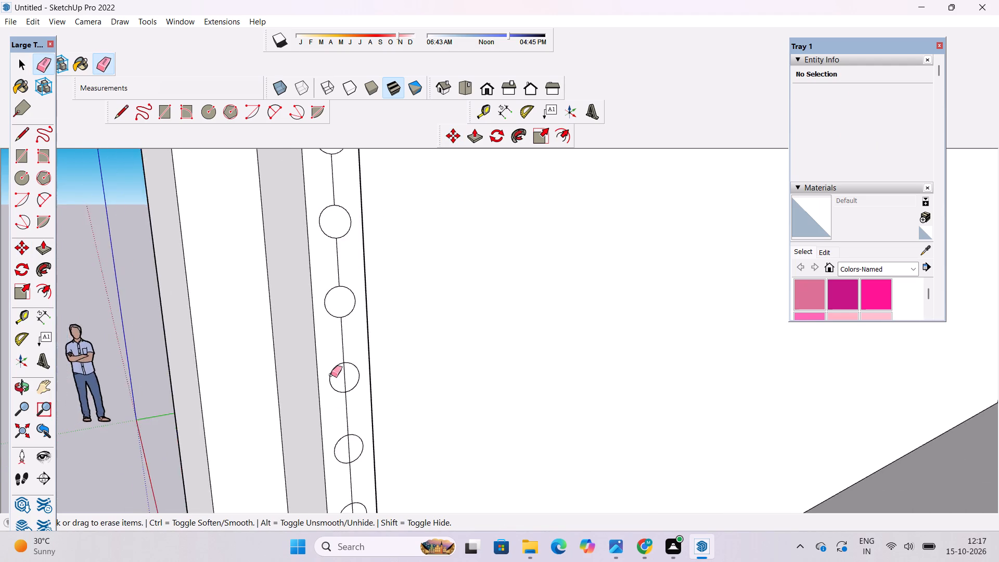
scroll(331, 411, "up", 8)
left_click_drag(358, 349, 349, 362)
scroll(344, 354, "down", 11)
scroll(377, 462, "up", 4)
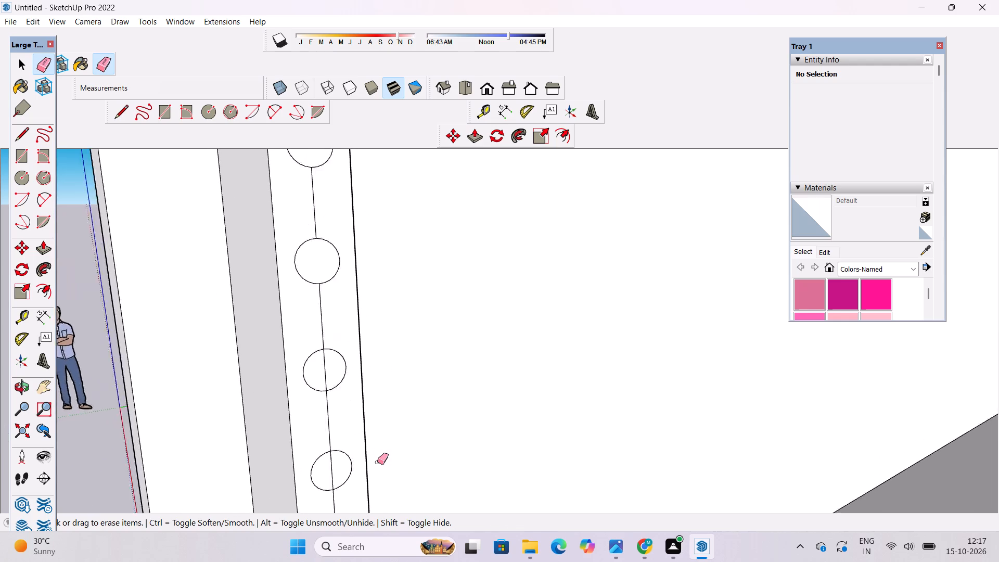
scroll(377, 462, "up", 2)
scroll(300, 339, "up", 1)
left_click(305, 330)
scroll(291, 339, "down", 6)
scroll(297, 426, "up", 5)
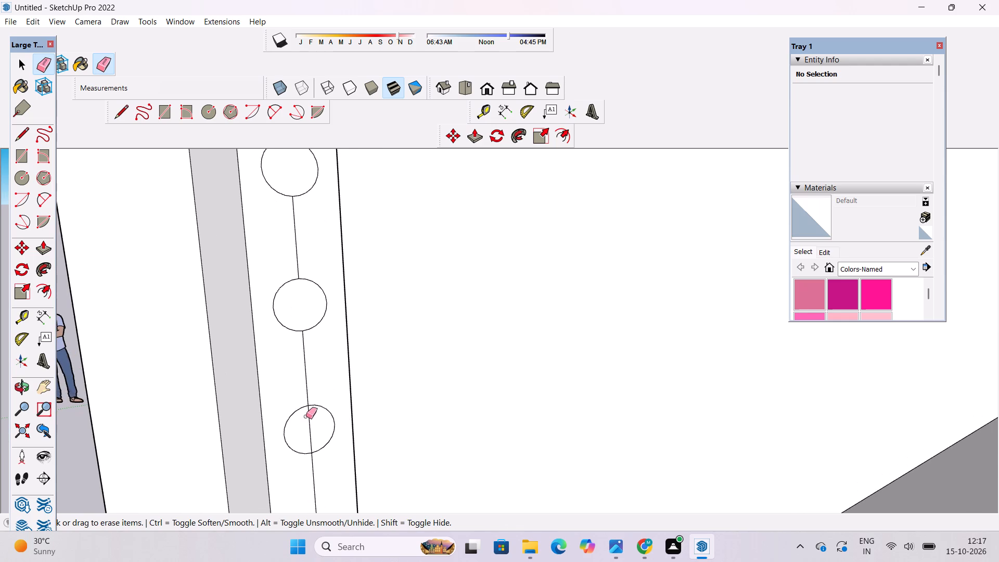
left_click_drag(306, 416, 311, 429)
left_click_drag(311, 429, 315, 439)
scroll(287, 355, "down", 6)
scroll(311, 467, "up", 3)
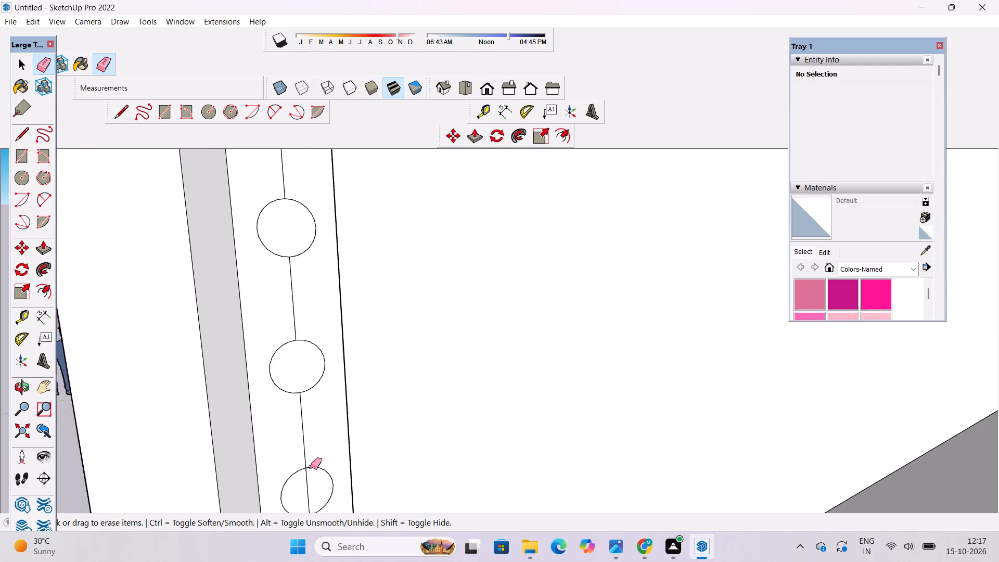
scroll(311, 467, "up", 3)
left_click_drag(309, 481, 307, 486)
scroll(311, 499, "down", 20)
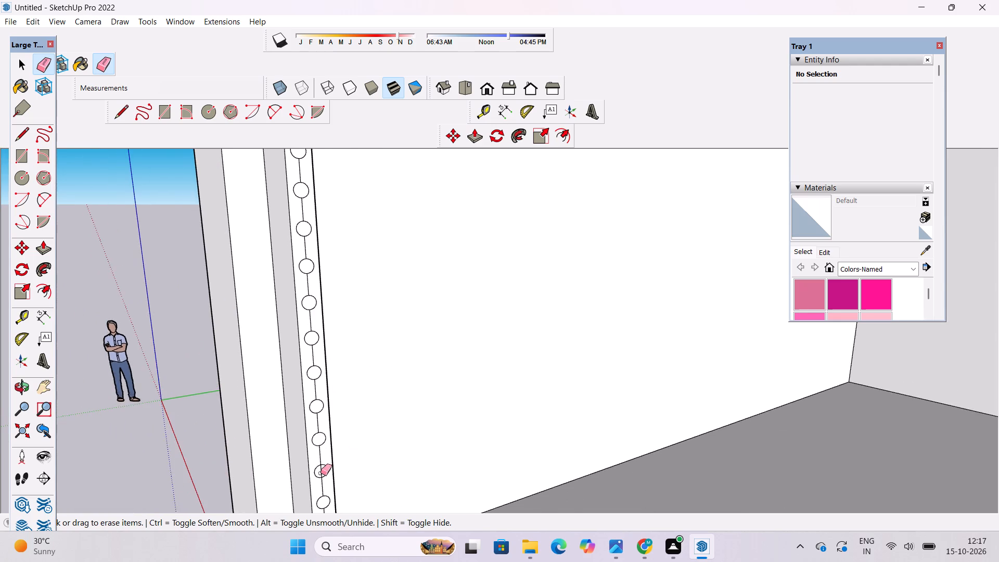
scroll(321, 473, "up", 11)
left_click_drag(326, 423, 311, 436)
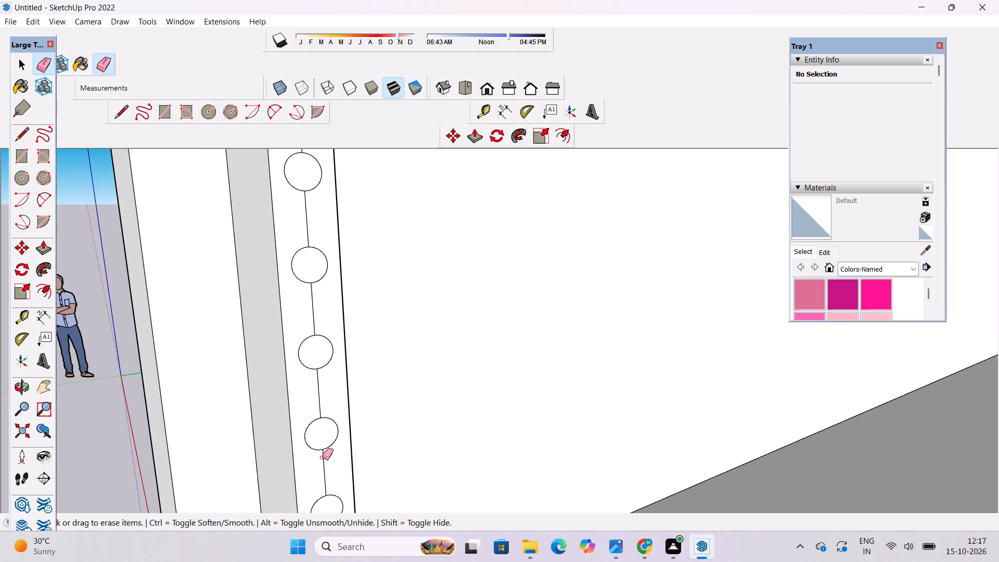
key("space")
Examine the left opening's jamb and its row of circles from the front and from oblique angles.
key("o")
scroll(349, 432, "down", 9)
left_click_drag(350, 287, 394, 450, "shift")
scroll(348, 341, "down", 6)
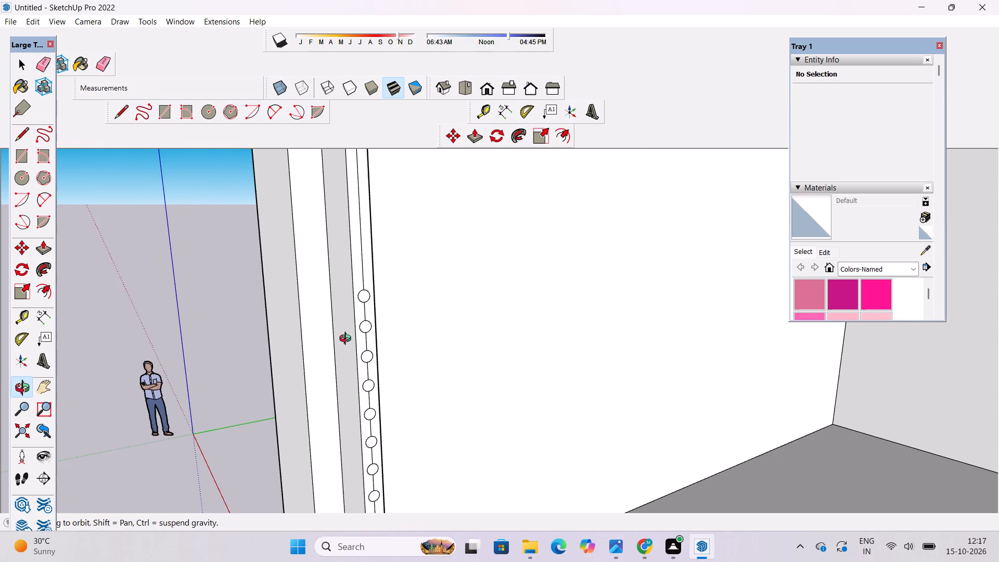
scroll(349, 338, "up", 2)
left_click_drag(435, 412, 430, 332)
left_click_drag(365, 376, 555, 419)
left_click_drag(555, 419, 430, 323)
left_click_drag(430, 323, 437, 325, "shift")
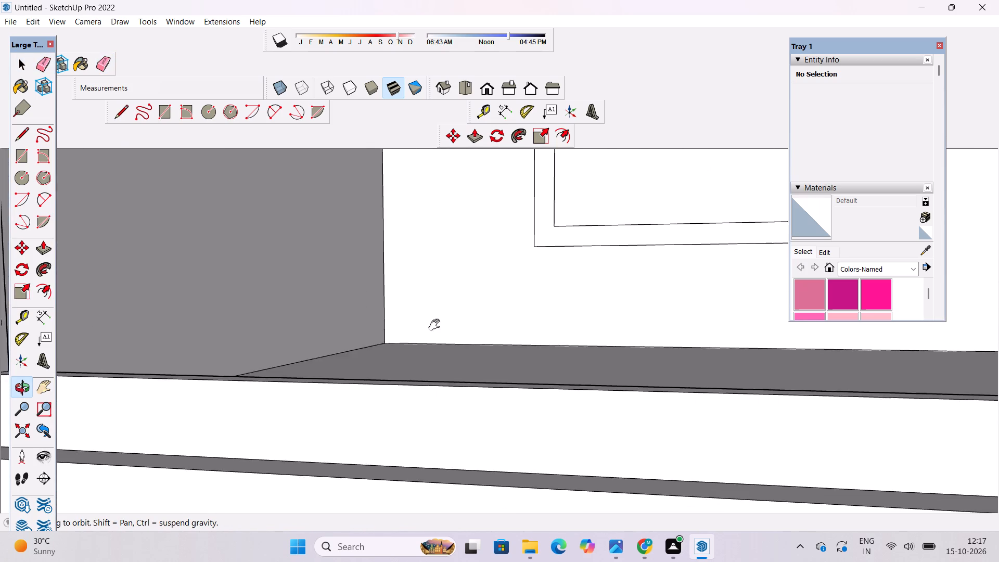
left_click_drag(437, 325, 534, 371, "shift")
scroll(379, 337, "down", 5, "shift")
left_click_drag(471, 328, 426, 384, "shift")
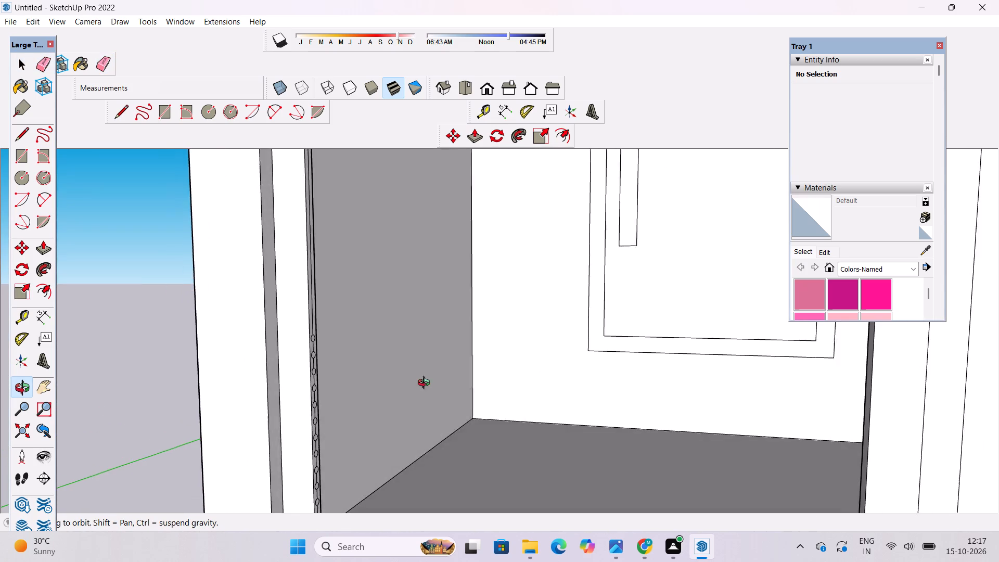
left_click_drag(426, 384, 404, 387, "shift")
left_click_drag(399, 385, 392, 382)
left_click_drag(301, 282, 320, 367, "shift")
left_click_drag(373, 355, 325, 370)
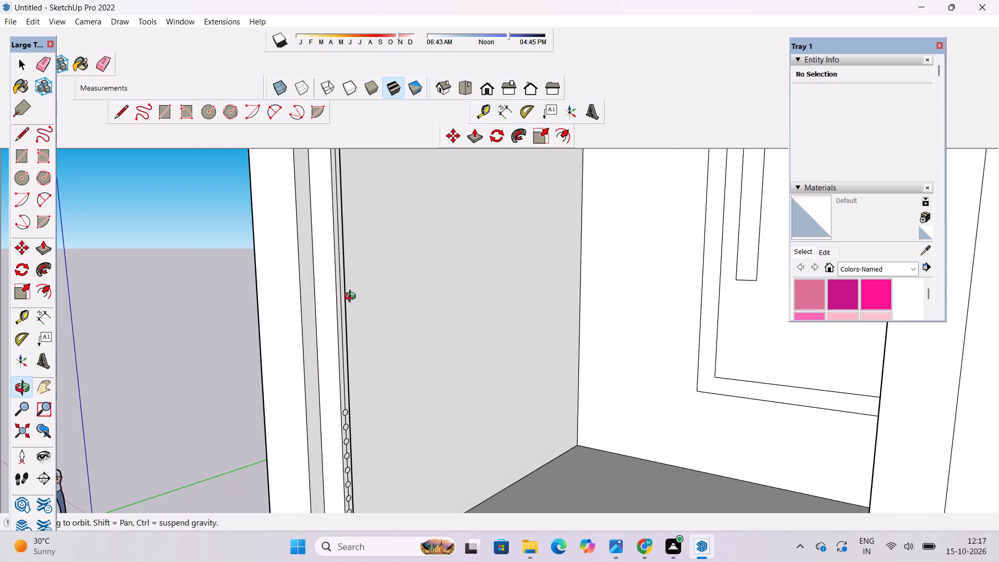
scroll(352, 298, "down", 5)
left_click_drag(355, 290, 357, 309, "shift")
Select the topmost circle of the jamb's row together with its face and start the Move command on it.
scroll(369, 379, "up", 9)
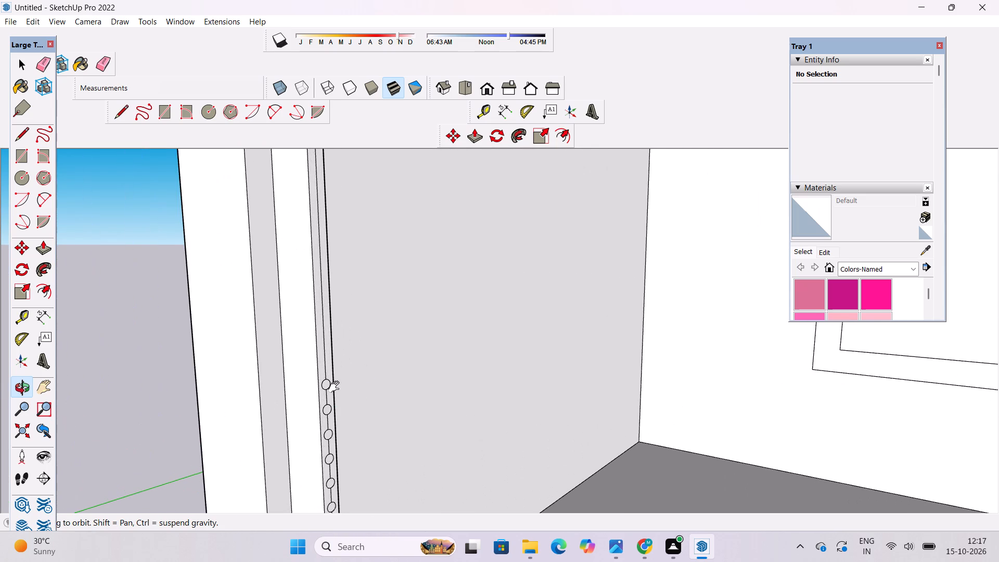
left_click_drag(322, 395, 322, 363, "shift")
left_click_drag(326, 357, 344, 327, "shift")
left_click_drag(343, 330, 332, 349)
scroll(339, 335, "up", 5)
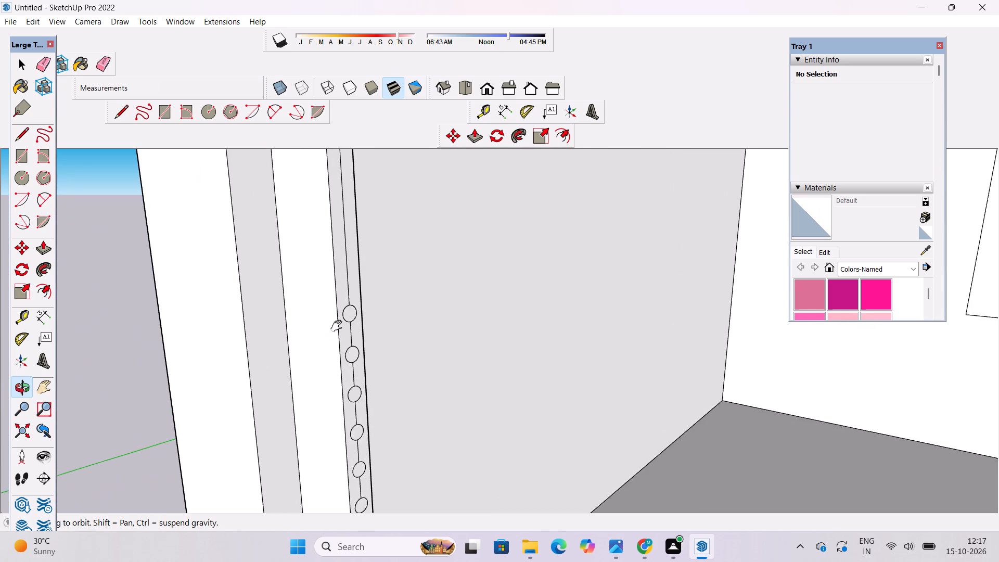
left_click_drag(338, 327, 322, 370, "shift")
left_click_drag(322, 372, 326, 361)
key("space")
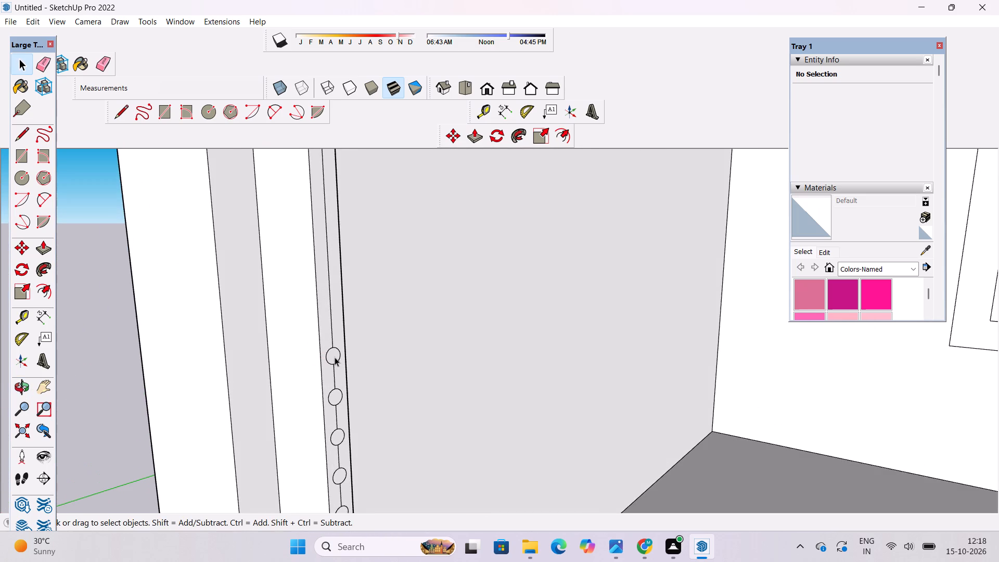
double_click(334, 357)
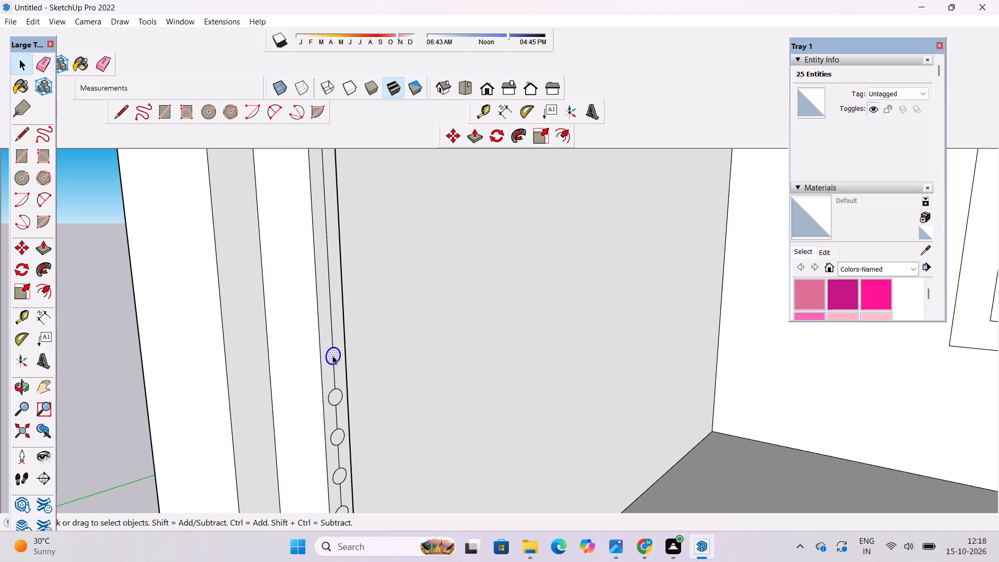
key("m")
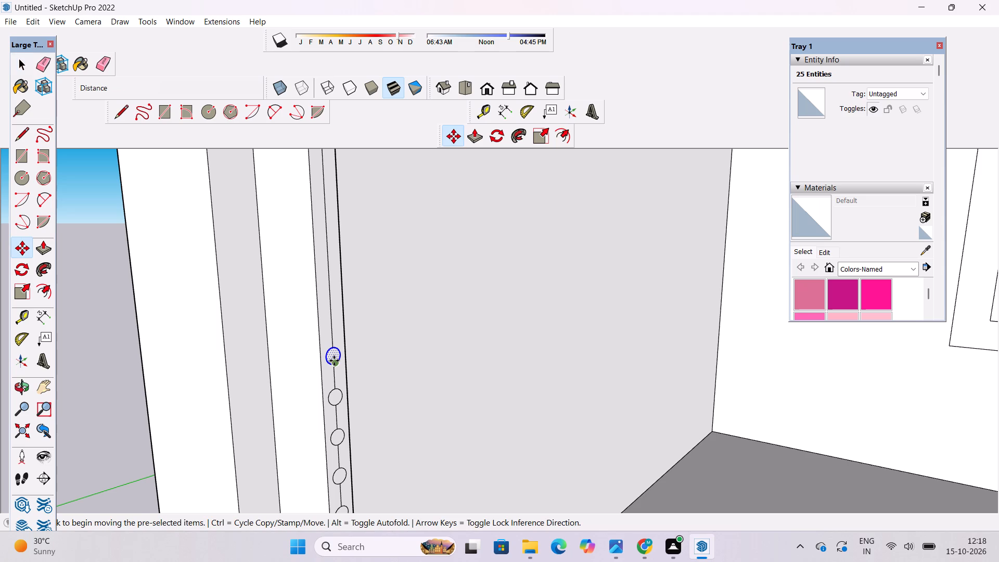
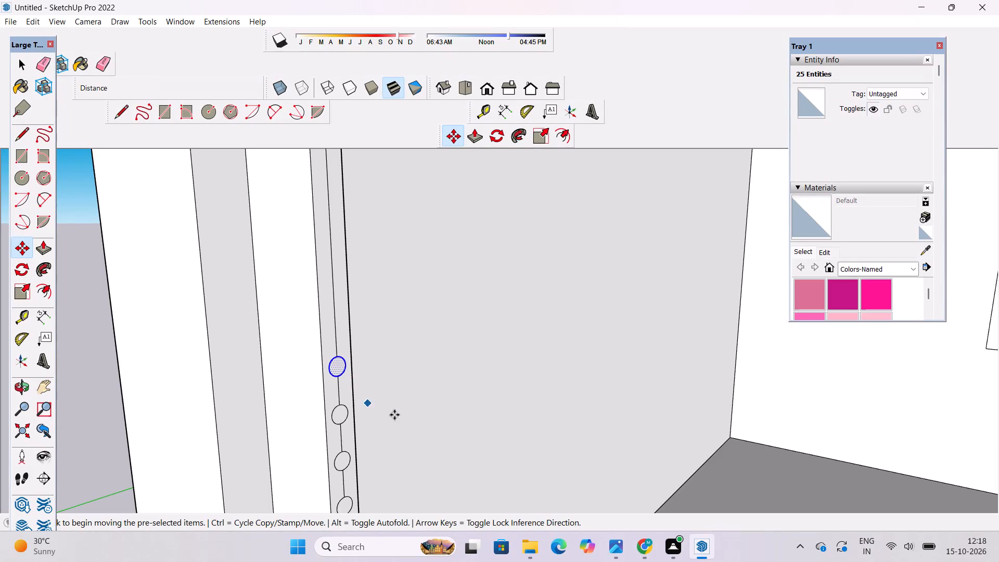
Copy the selected topmost circle 10" up the left opening's jamb and array it as 13 copies.
scroll(284, 459, "down", 4)
scroll(262, 452, "up", 2)
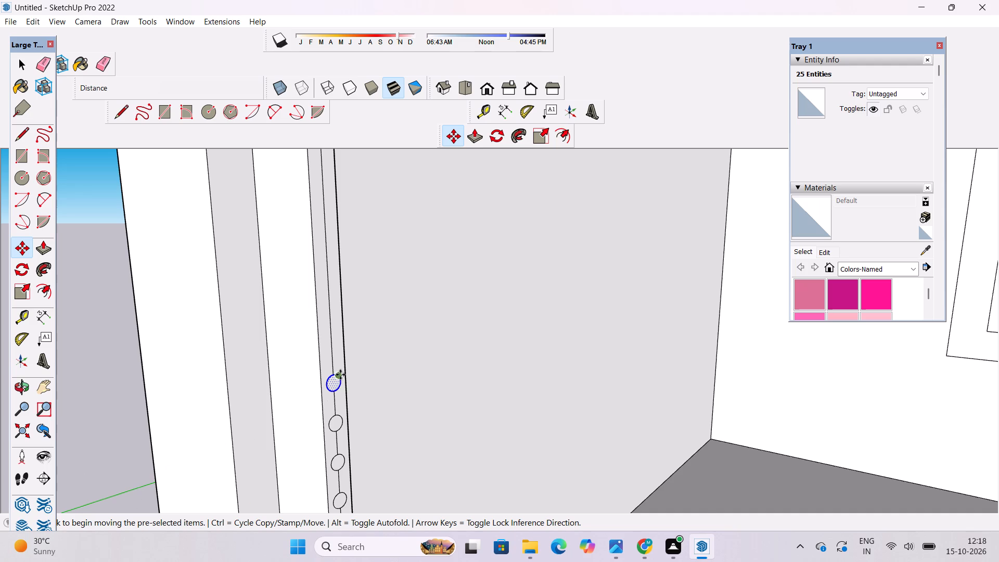
scroll(340, 374, "up", 5)
scroll(309, 412, "up", 4)
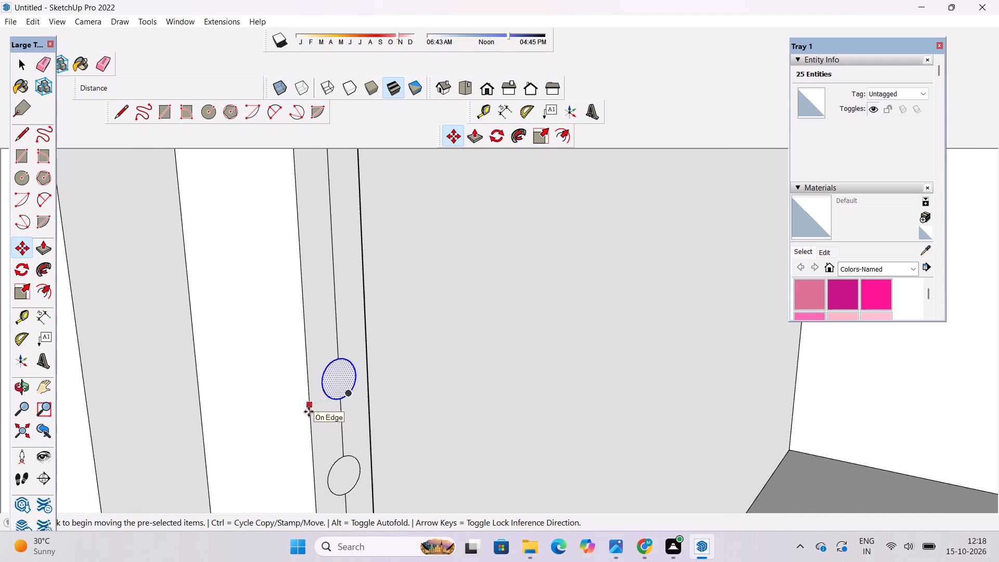
scroll(339, 390, "up", 3)
scroll(343, 382, "down", 3)
scroll(346, 363, "up", 1)
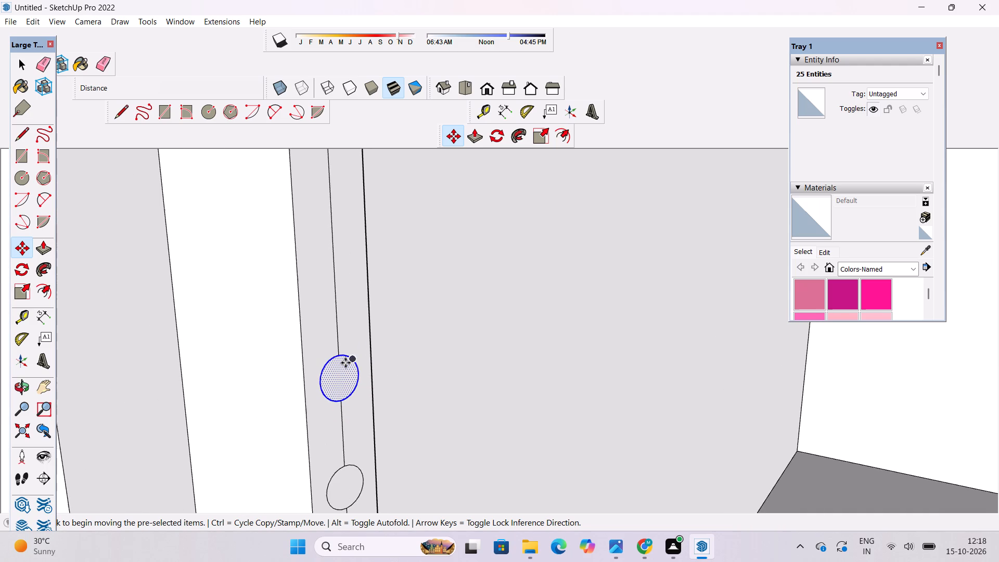
left_click(336, 354)
type("10\"")
key("Return")
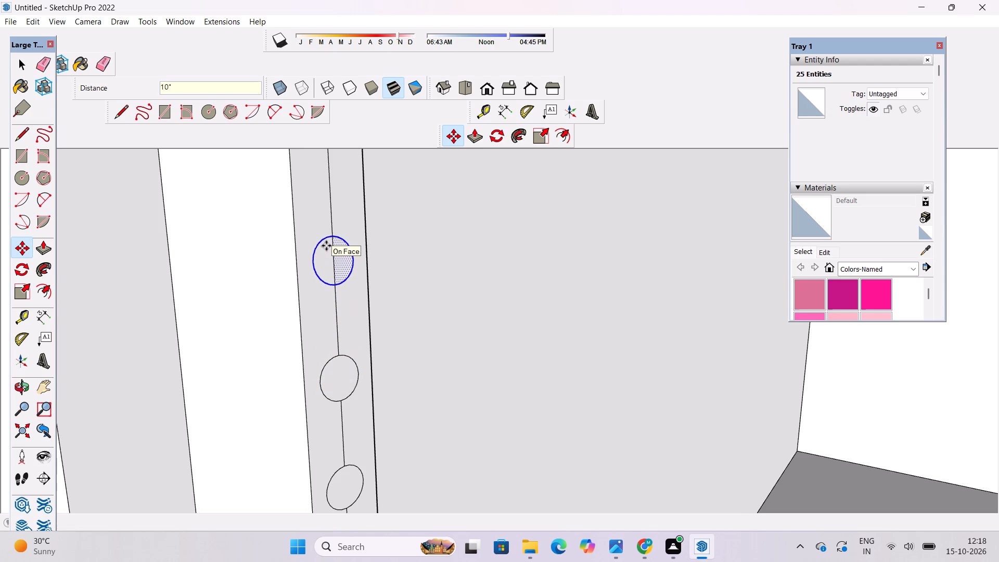
type("*13")
key("Return")
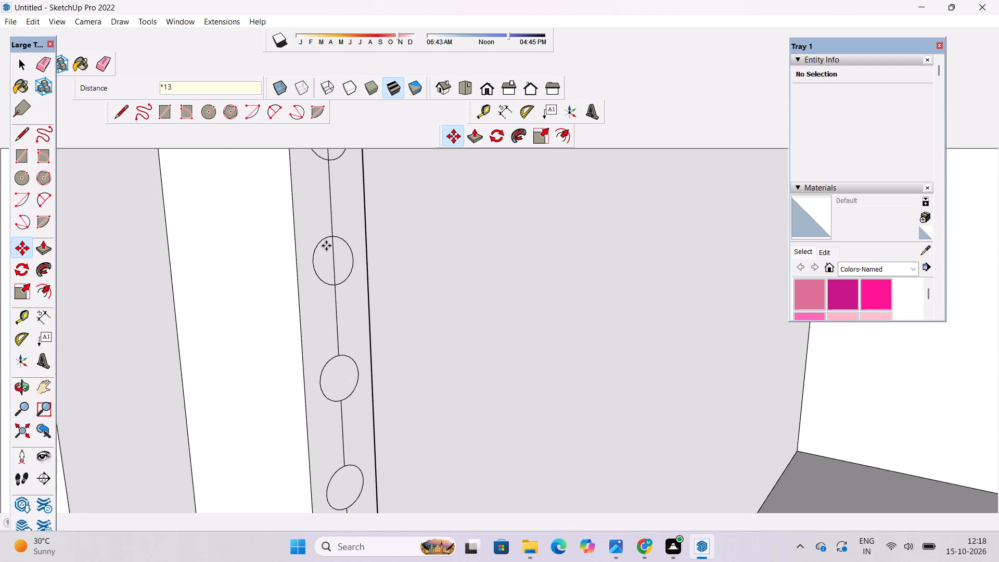
scroll(326, 246, "down", 20)
scroll(326, 246, "down", 9)
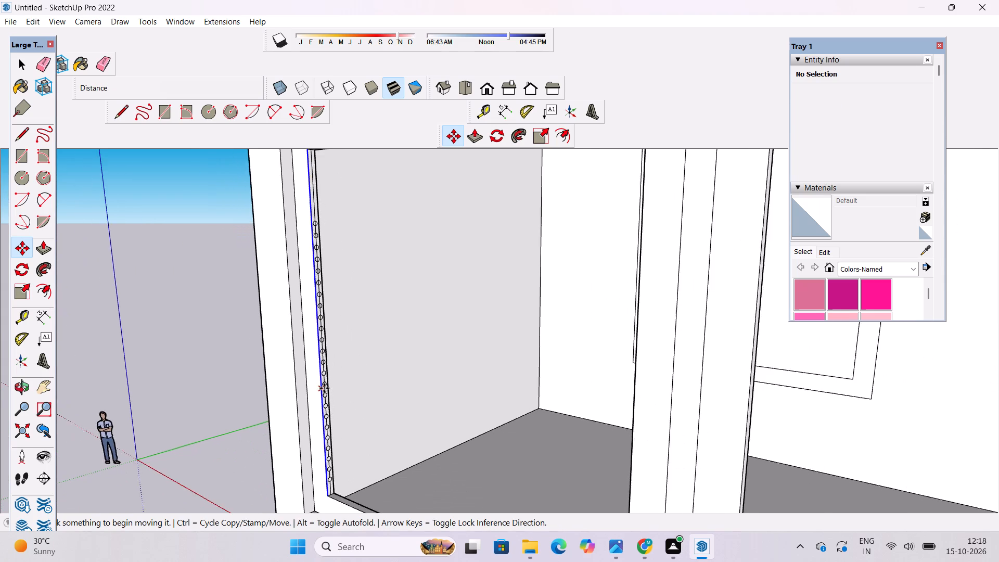
key("space")
left_click(207, 337)
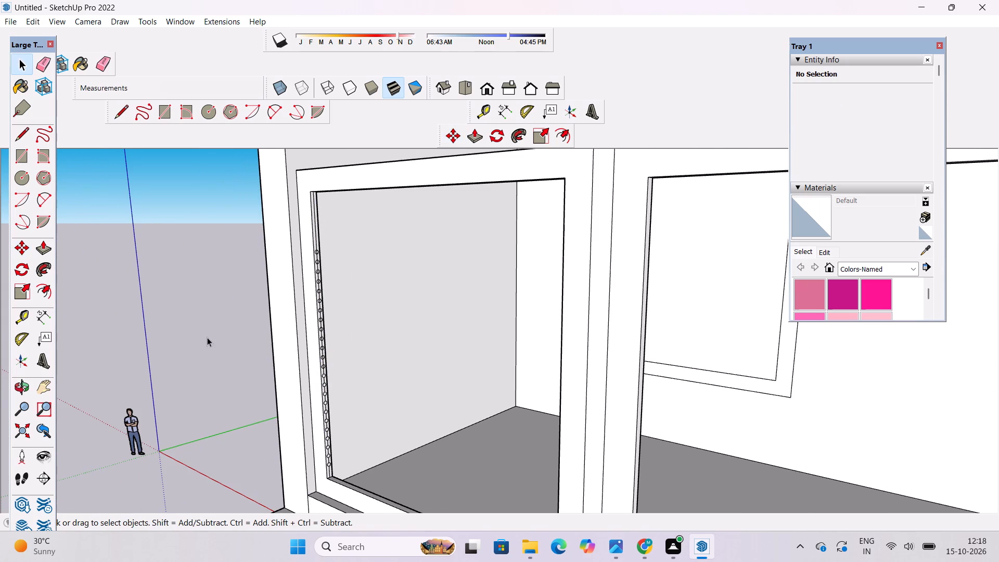
Erase the centre line piece inside the new topmost circle on the left opening's jamb.
key("o")
scroll(318, 247, "up", 9)
left_click_drag(318, 252, 322, 263, "shift")
left_click_drag(323, 275, 295, 286)
scroll(295, 286, "up", 7)
left_click_drag(321, 259, 264, 343, "shift")
scroll(278, 315, "down", 5, "shift")
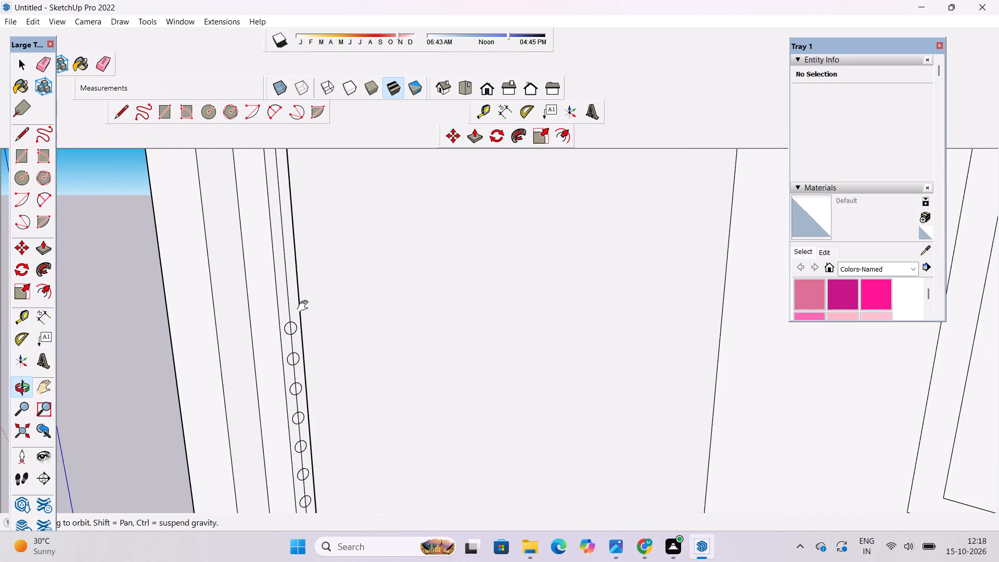
left_click_drag(305, 306, 294, 346, "shift")
scroll(292, 338, "up", 2, "shift")
left_click_drag(286, 372, 277, 337, "shift")
left_click_drag(266, 366, 266, 343, "shift")
scroll(266, 328, "up", 4, "shift")
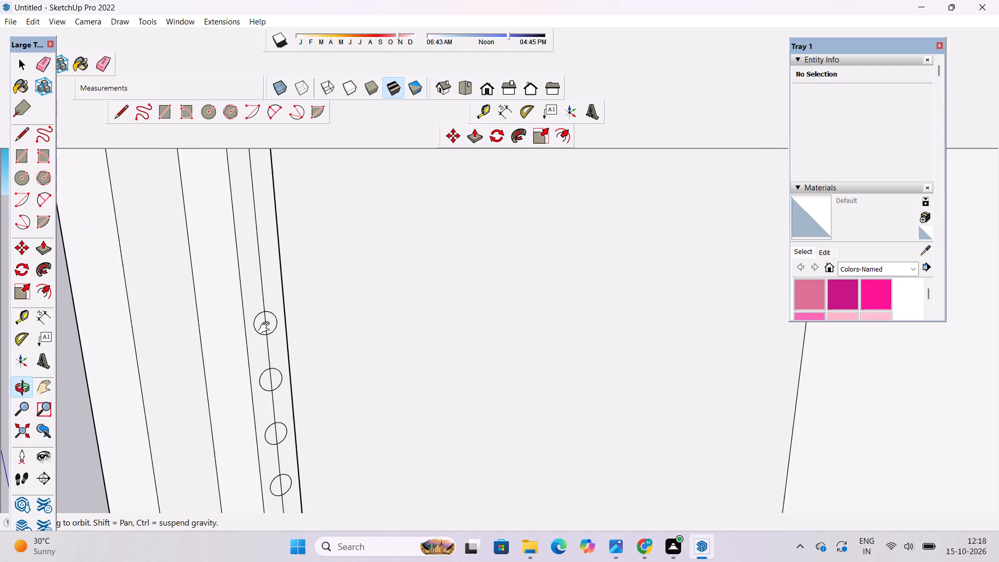
left_click(266, 328, "shift")
key("space")
scroll(266, 327, "up", 4)
key("e")
left_click_drag(267, 323, 261, 327)
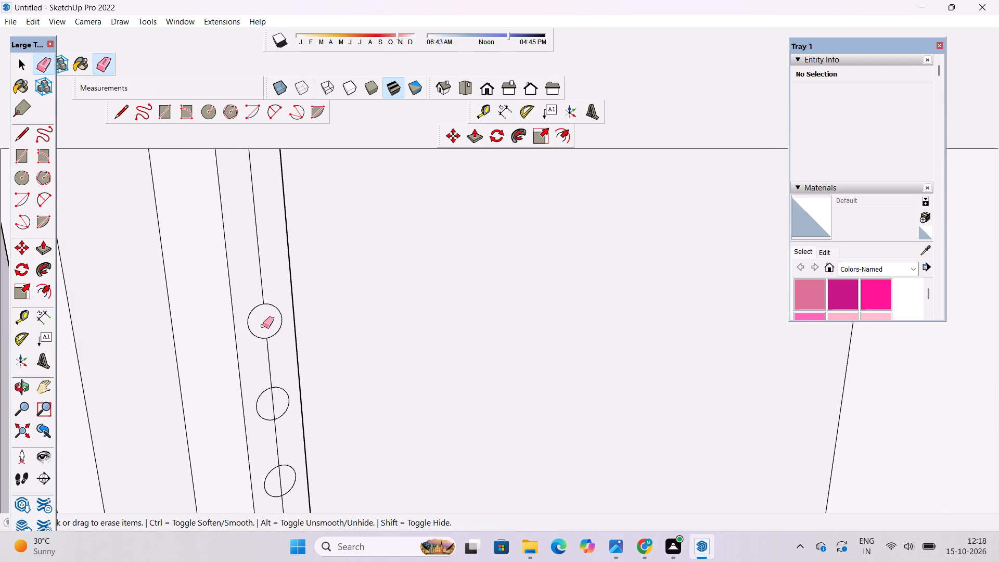
Copy the topmost circle with its face 10" up the jamb's centre line and array it as 5 copies.
scroll(246, 342, "down", 3)
key("space")
scroll(247, 339, "up", 3)
double_click(258, 321)
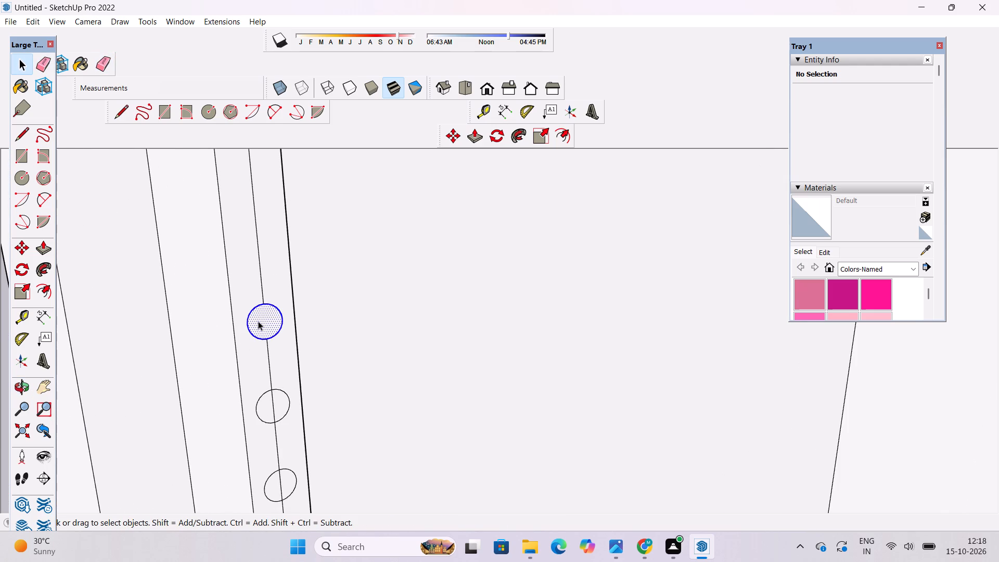
key("m")
left_click(263, 305)
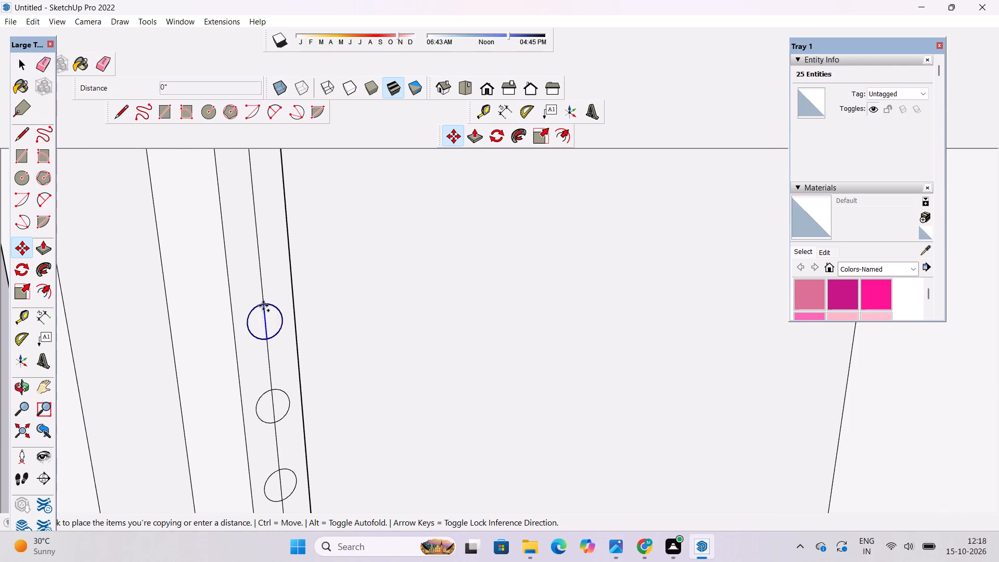
scroll(263, 305, "down", 9)
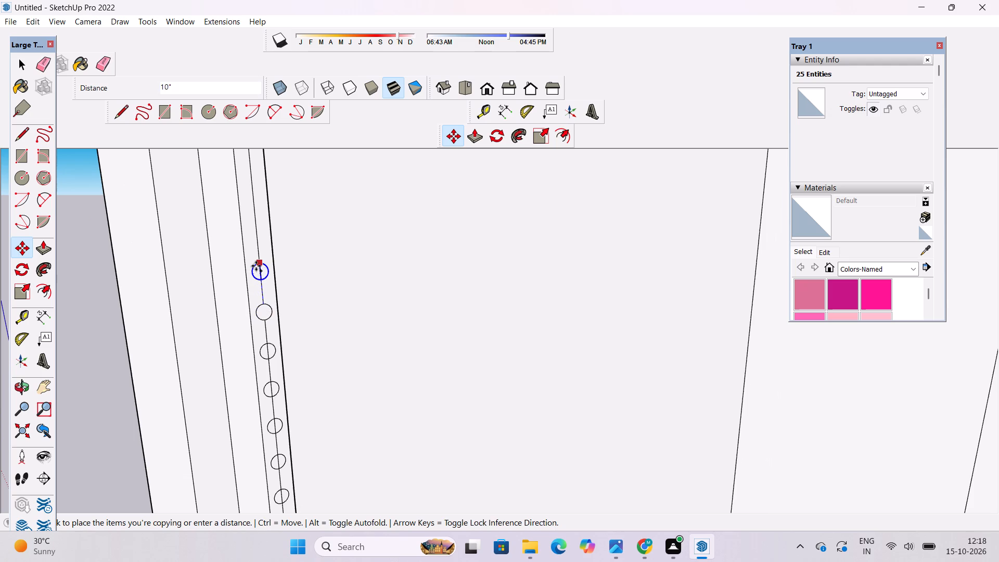
type("10\"")
key("Return")
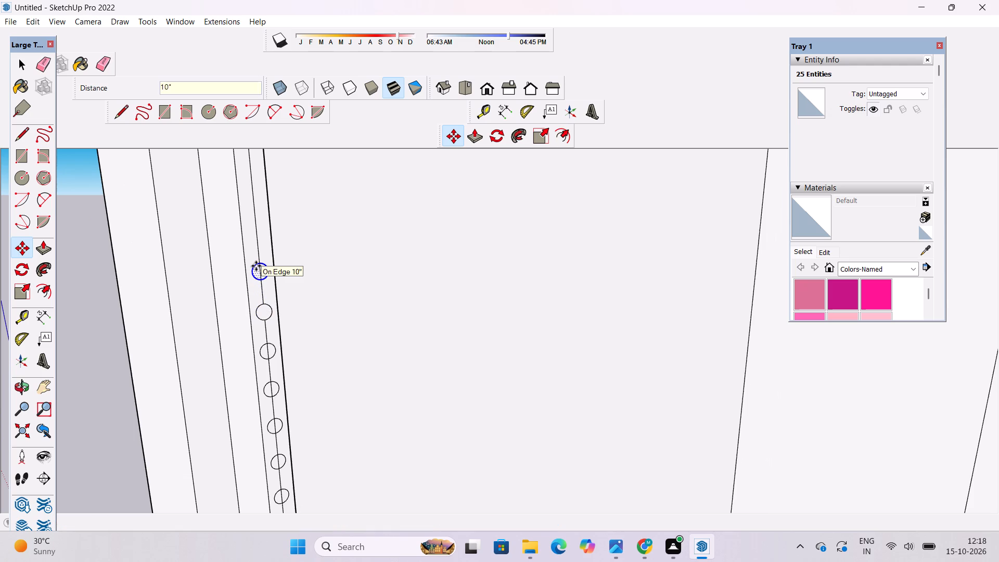
scroll(256, 266, "down", 13)
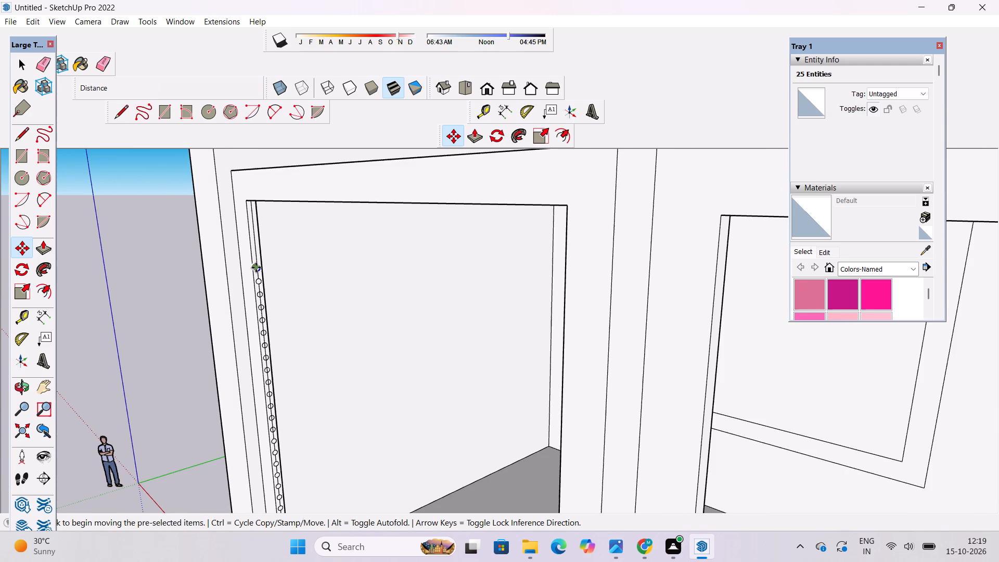
type("*5")
key("Return")
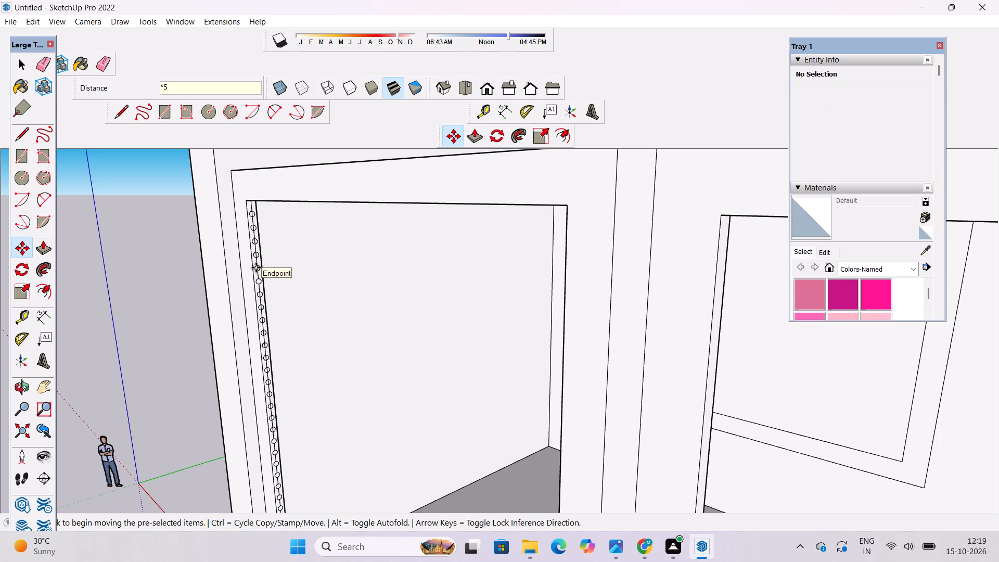
Erase the centre line above, inside and between the top two circles and down to the third.
key("o")
scroll(255, 268, "down", 5)
left_click_drag(254, 277, 387, 292)
scroll(291, 287, "up", 4)
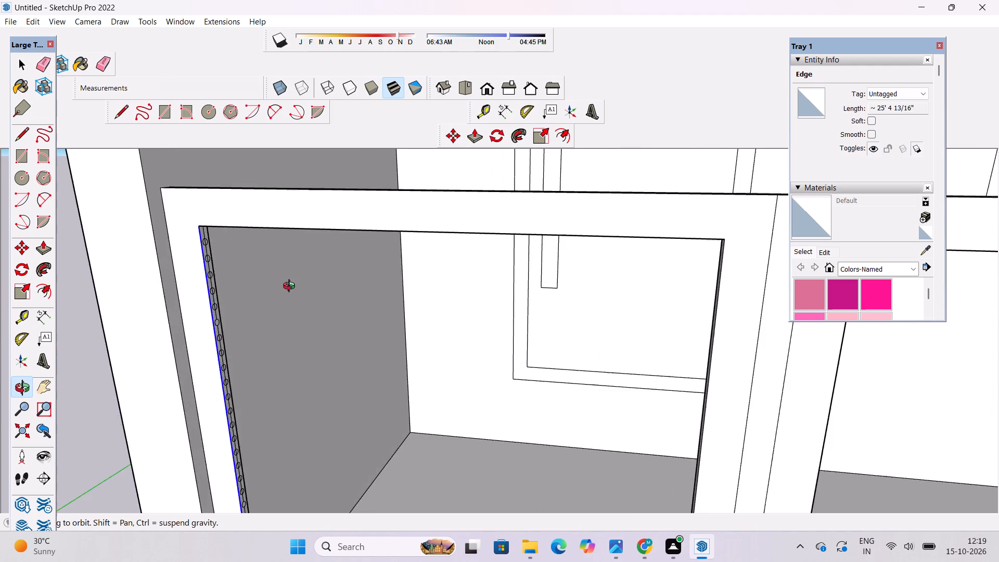
left_click_drag(254, 327, 334, 295, "shift")
left_click_drag(325, 300, 289, 304)
scroll(315, 287, "up", 5)
left_click_drag(315, 286, 320, 373, "shift")
left_click_drag(318, 346, 318, 329)
scroll(318, 305, "up", 3)
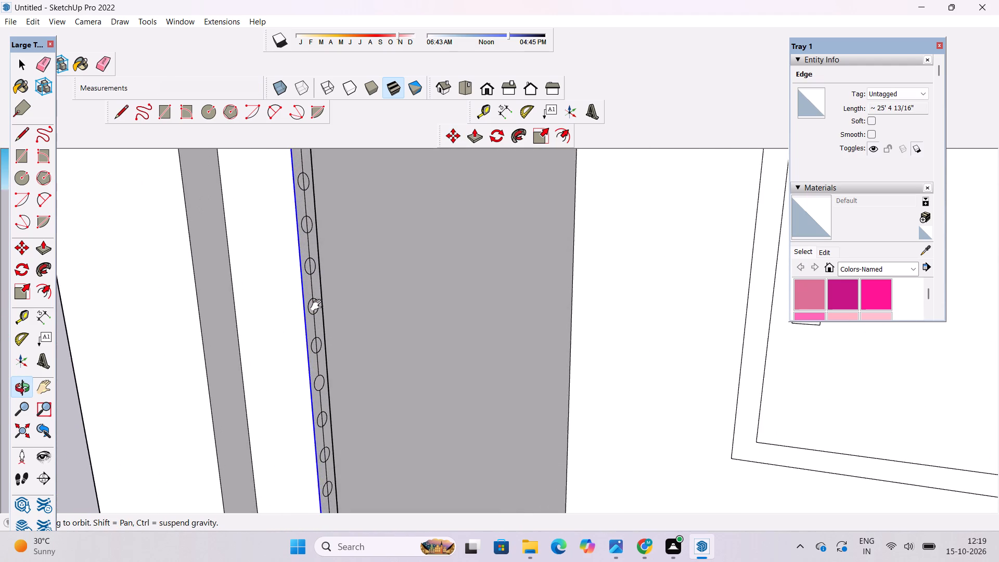
left_click_drag(318, 305, 325, 334, "shift")
scroll(325, 334, "up", 4)
key("e")
scroll(315, 188, "up", 3)
scroll(293, 295, "down", 6)
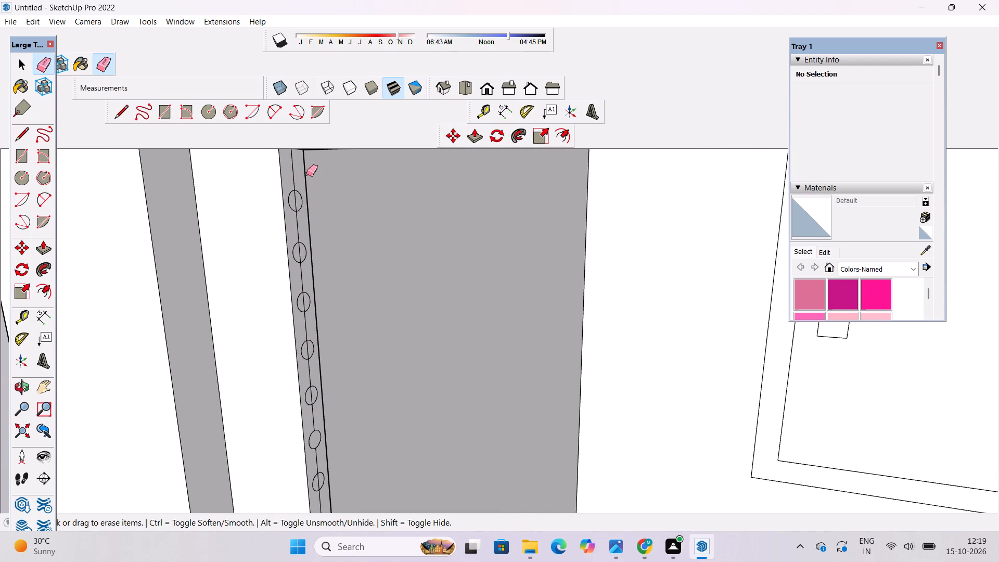
scroll(291, 200, "up", 5)
left_click(297, 193)
left_click(306, 283)
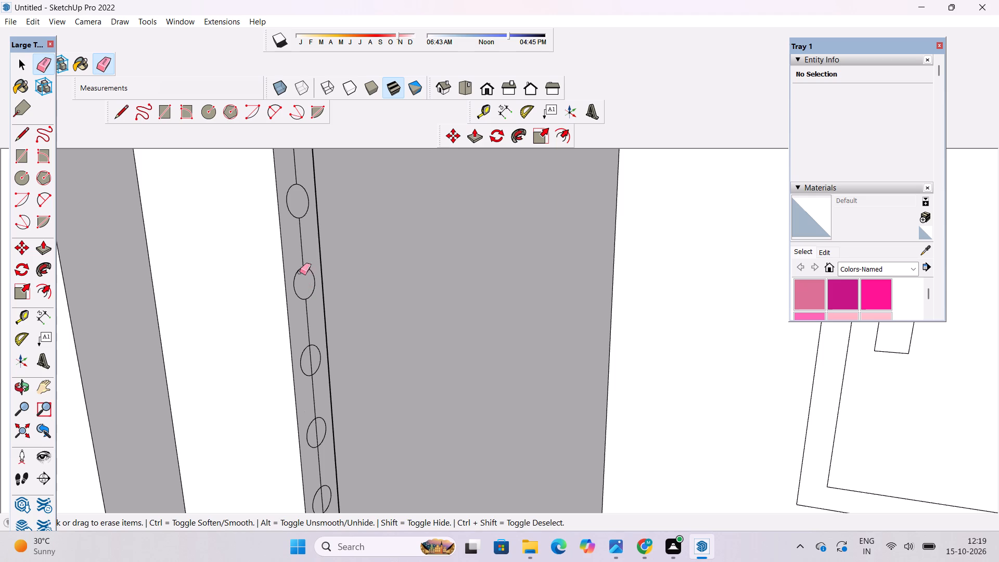
left_click(304, 241)
left_click(294, 162)
left_click_drag(314, 302, 306, 321)
Erase the centre line inside and between the third, fourth and fifth circles and down to the sixth.
scroll(294, 253, "down", 6)
scroll(309, 326, "up", 9)
left_click_drag(303, 297, 294, 303)
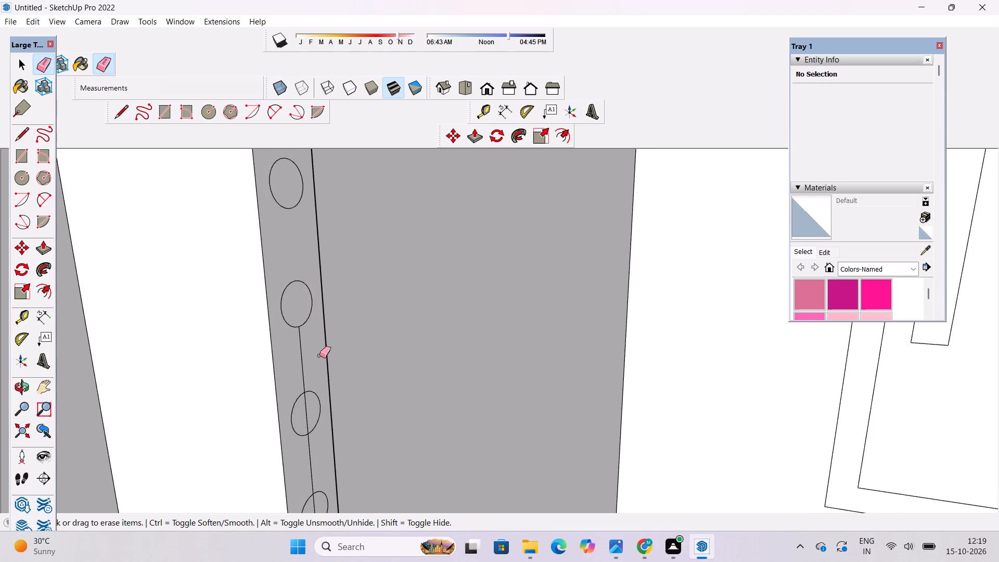
left_click_drag(319, 355, 291, 365)
scroll(314, 290, "down", 6)
scroll(313, 356, "up", 6)
left_click_drag(313, 356, 306, 364)
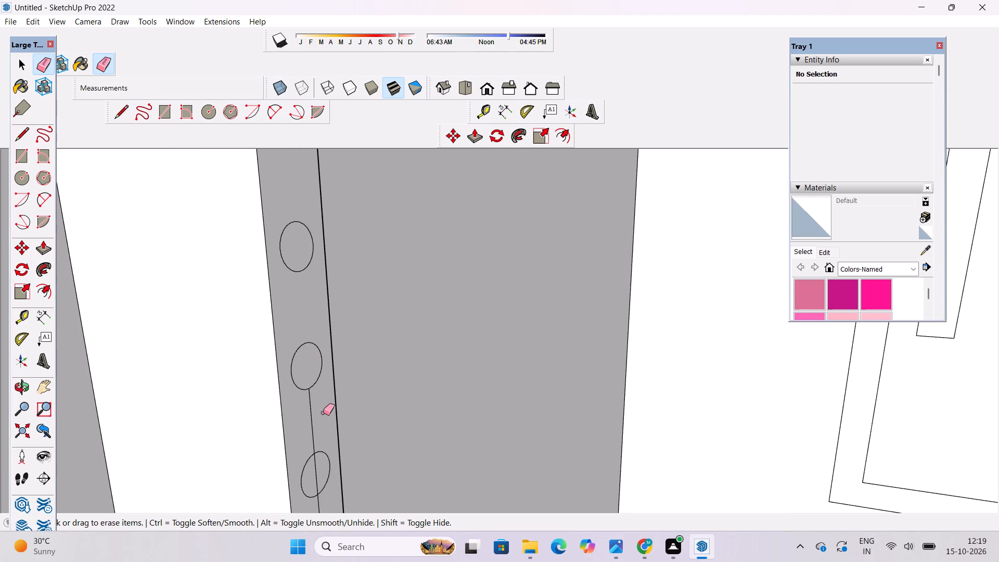
left_click_drag(323, 413, 299, 425)
scroll(294, 264, "down", 6)
scroll(321, 359, "up", 5)
left_click_drag(303, 400, 288, 411)
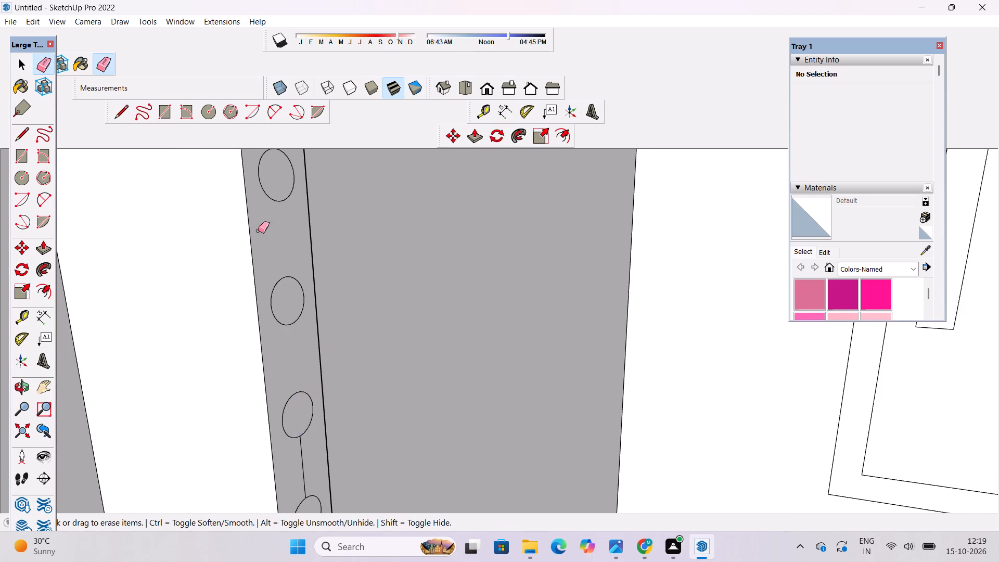
scroll(258, 231, "down", 10)
scroll(262, 410, "up", 4)
scroll(279, 371, "up", 5)
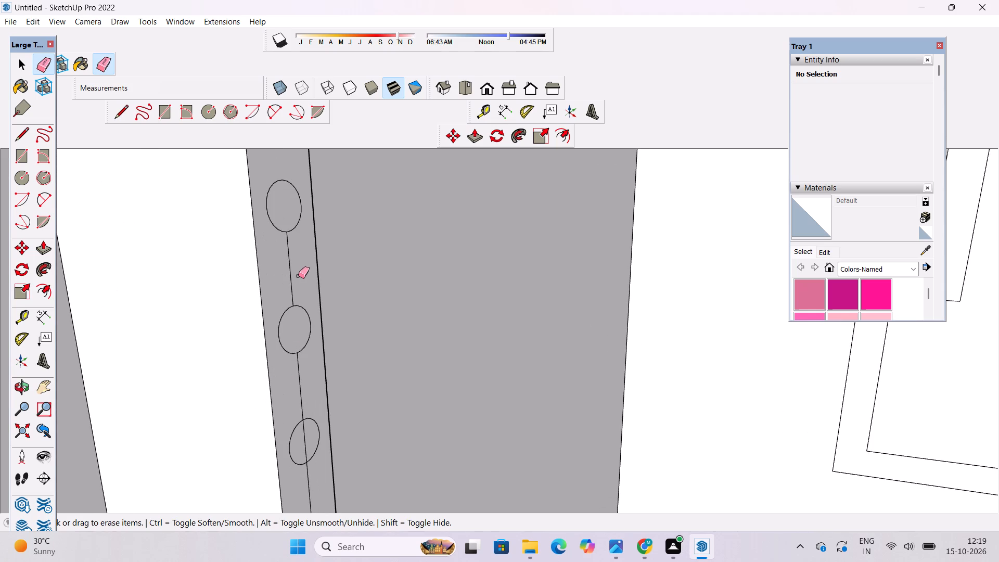
left_click_drag(296, 275, 285, 283)
Erase the centre line pieces inside and between the next circles below the sixth, working down the jamb.
scroll(277, 251, "down", 11)
scroll(298, 343, "up", 10)
left_click_drag(258, 253, 257, 266)
left_click_drag(260, 263, 279, 278)
left_click_drag(281, 322, 277, 327)
scroll(272, 216, "down", 5)
scroll(289, 324, "up", 5)
left_click_drag(289, 324, 278, 337)
left_click_drag(278, 337, 271, 350)
scroll(289, 264, "down", 6)
scroll(297, 398, "up", 6)
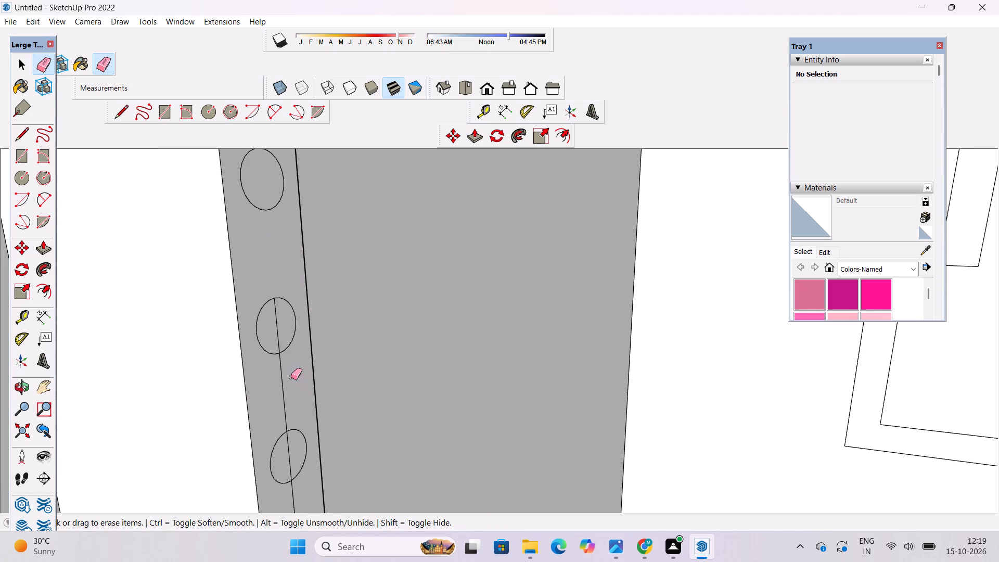
scroll(291, 377, "up", 3)
left_click_drag(269, 284, 270, 300)
scroll(286, 328, "down", 16)
scroll(277, 427, "up", 11)
left_click_drag(269, 227, 260, 246)
left_click_drag(269, 284, 280, 305)
Continue down the jamb, erasing the centre line inside the next two circles and the segments linking them to their neighbours.
scroll(273, 232, "down", 5)
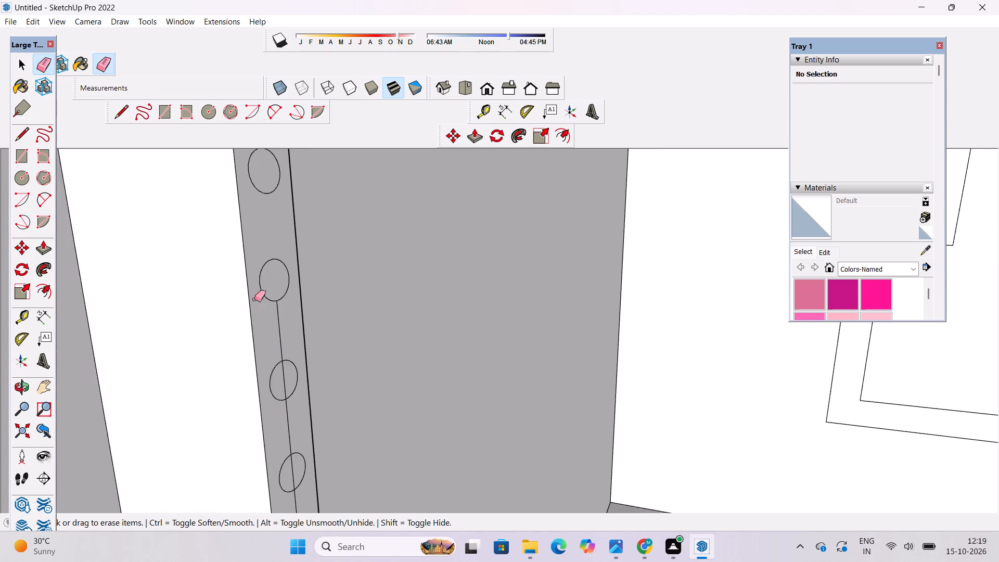
scroll(263, 353, "up", 6)
left_click_drag(279, 298, 295, 313)
left_click_drag(302, 384, 297, 392)
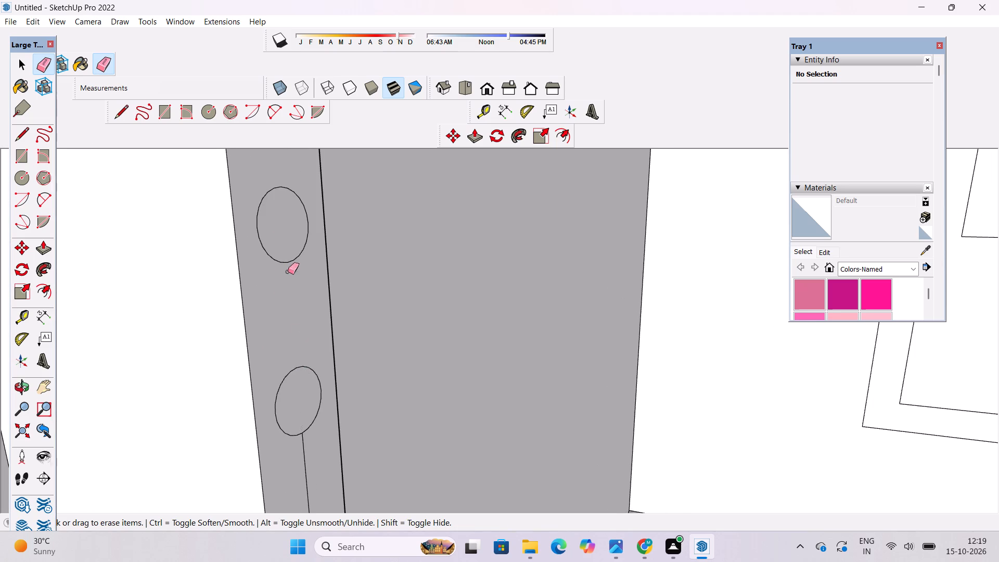
scroll(282, 249, "down", 14)
scroll(318, 334, "up", 8)
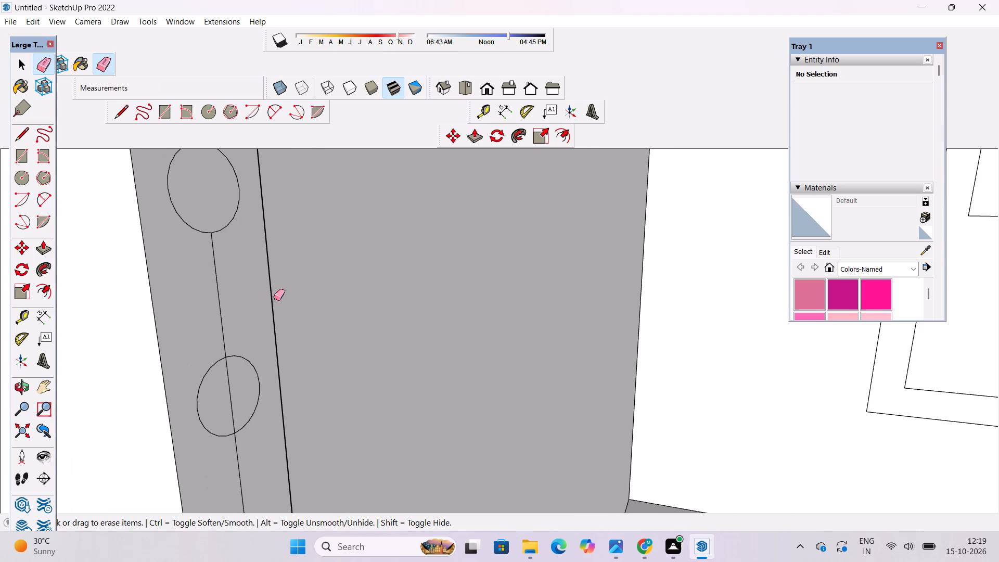
left_click_drag(223, 276, 206, 285)
scroll(238, 260, "down", 11)
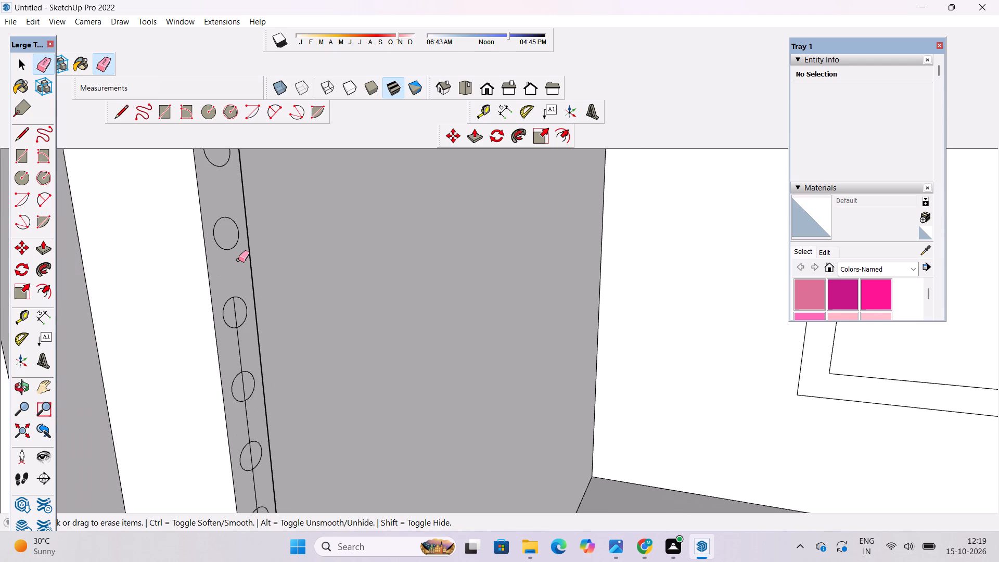
scroll(238, 260, "down", 4)
scroll(238, 260, "up", 5)
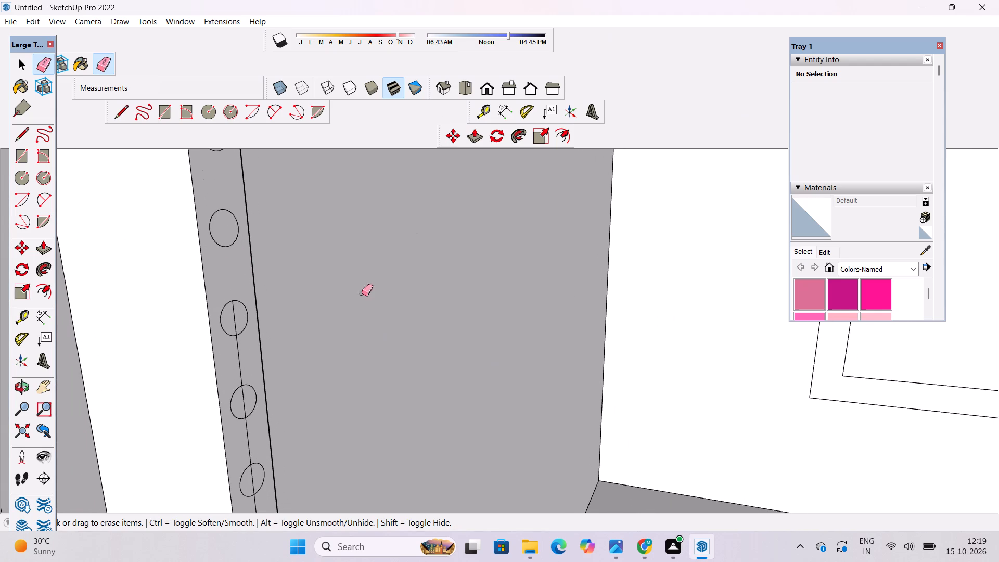
scroll(264, 302, "down", 4)
scroll(246, 316, "up", 11)
left_click_drag(246, 297, 248, 301)
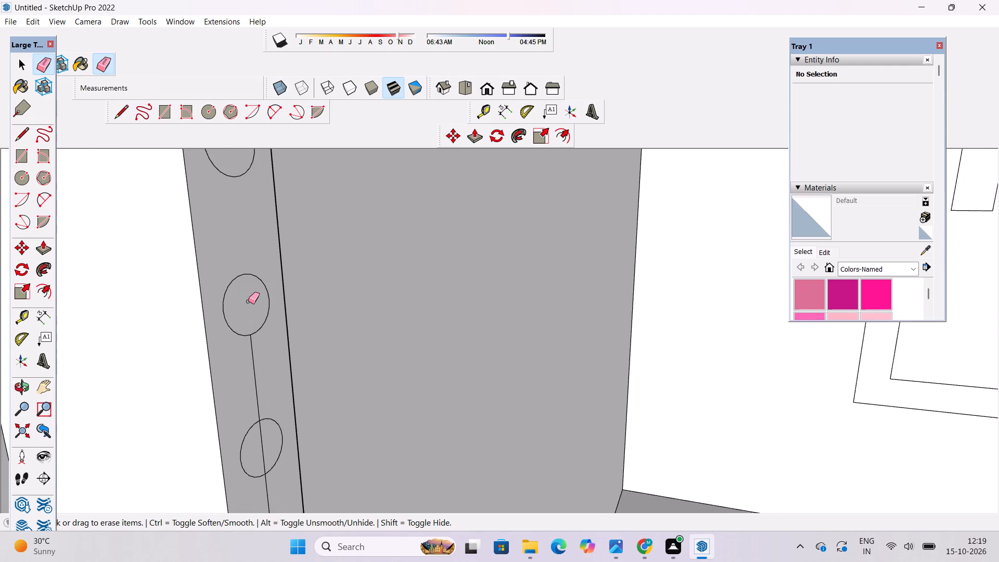
left_click_drag(250, 373, 260, 388)
Erase the centre line segments linking and crossing the next few circles, continuing down the left opening's jamb.
scroll(229, 367, "down", 11)
scroll(247, 561, "up", 8)
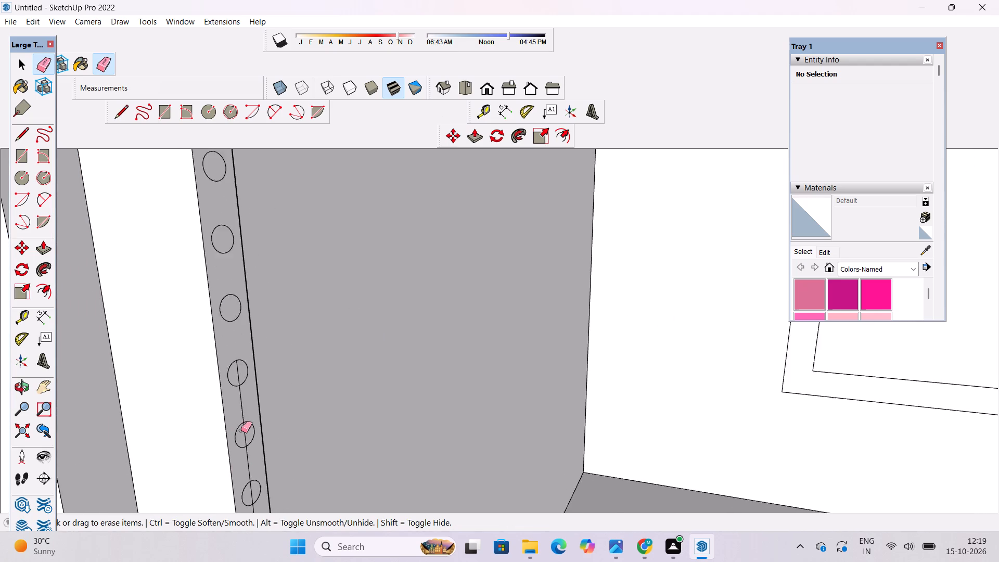
scroll(241, 430, "up", 8)
left_click_drag(240, 279, 227, 287)
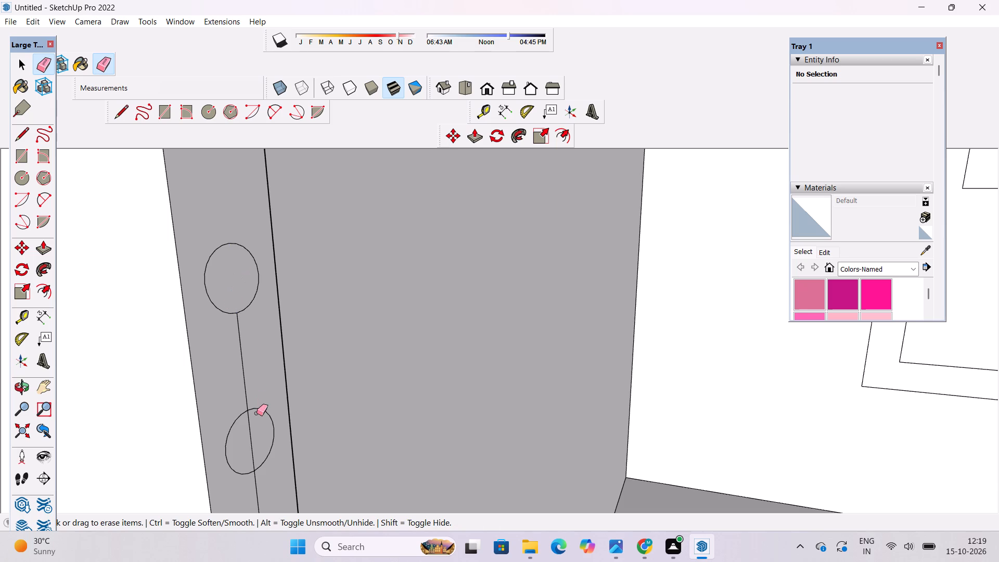
left_click_drag(249, 369, 243, 376)
left_click_drag(251, 427, 247, 438)
scroll(232, 276, "down", 7)
scroll(232, 276, "up", 1)
scroll(232, 276, "down", 2)
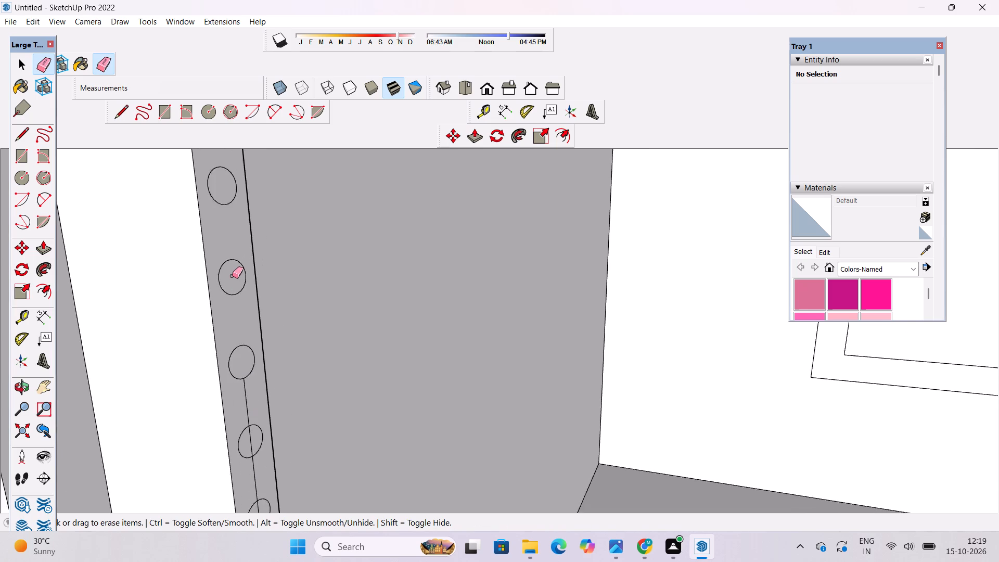
scroll(232, 276, "down", 7)
scroll(277, 445, "up", 9)
left_click_drag(221, 254, 208, 261)
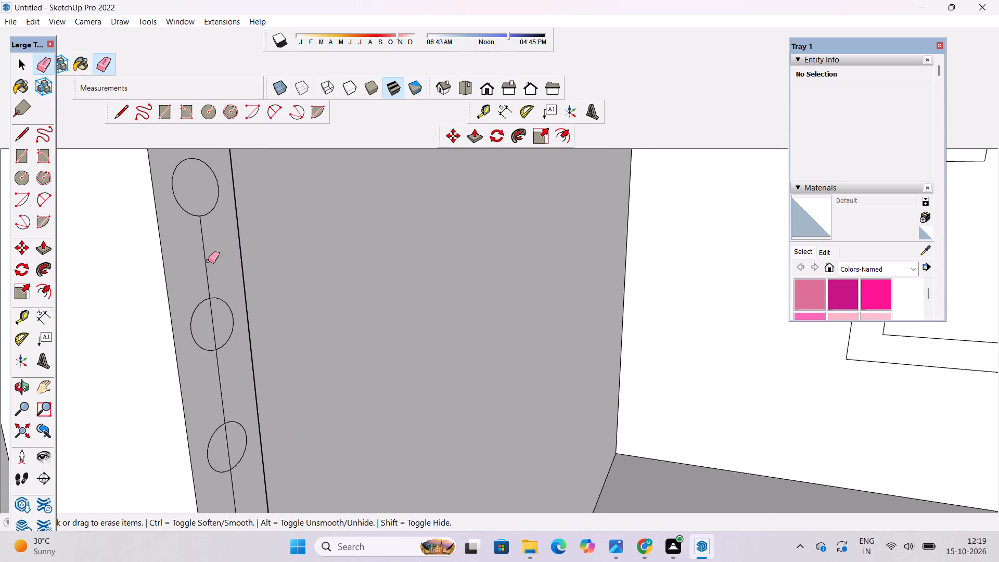
left_click_drag(208, 261, 201, 267)
left_click_drag(216, 321, 211, 330)
Erase the centre line pieces between and inside the following circles further down the jamb.
scroll(189, 207, "down", 10)
scroll(188, 325, "up", 6)
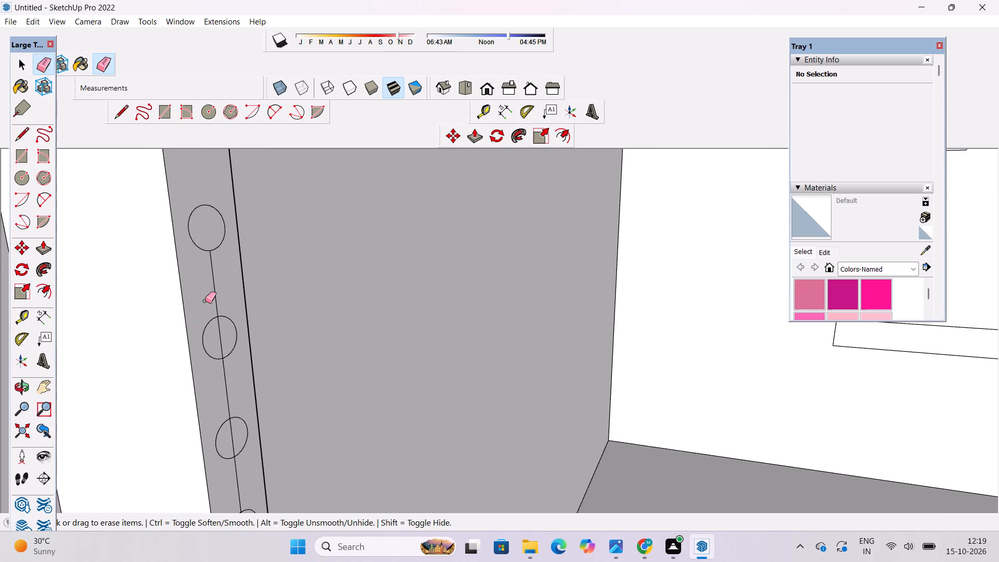
left_click(208, 287)
left_click_drag(222, 286, 217, 288)
left_click_drag(217, 288, 211, 295)
left_click_drag(214, 325, 226, 339)
scroll(198, 267, "down", 6)
scroll(196, 355, "up", 6)
left_click(231, 328)
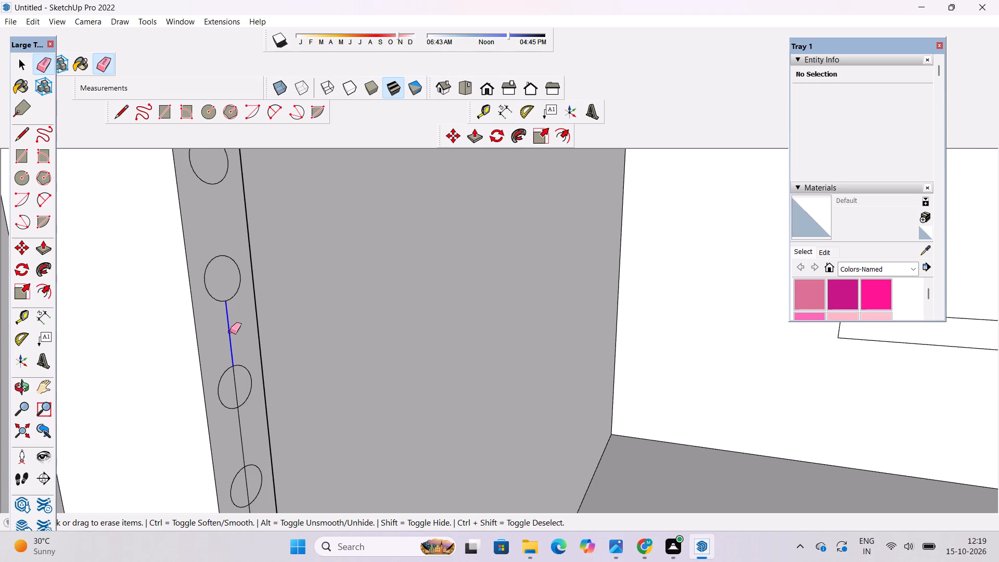
left_click(237, 380)
scroll(195, 275, "down", 6)
scroll(219, 413, "up", 9)
left_click_drag(234, 345, 222, 358)
Erase the centre line inside the next circles and the segments joining them, moving on down the jamb.
scroll(222, 288, "down", 6)
scroll(225, 357, "up", 2)
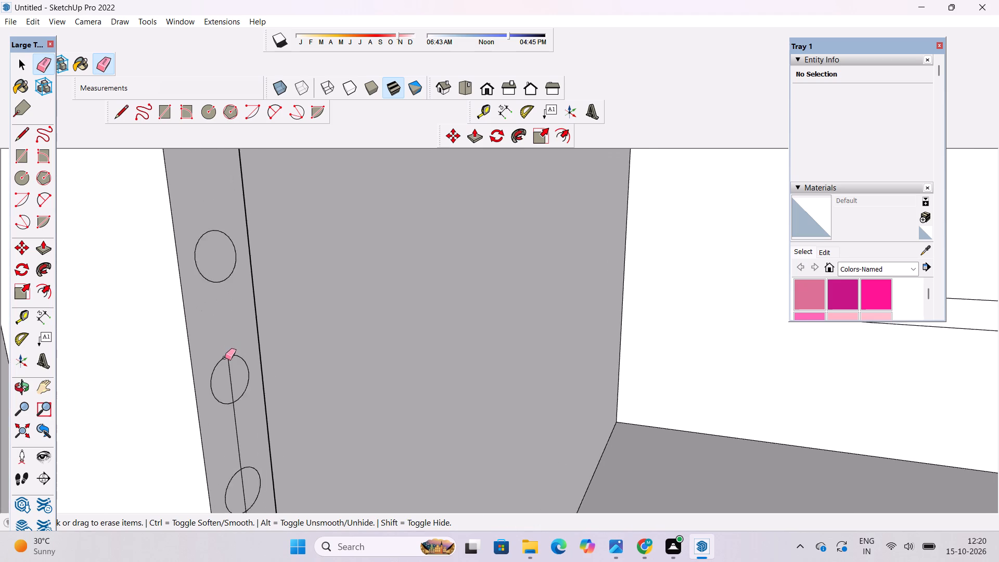
scroll(225, 357, "up", 8)
left_click_drag(232, 361, 228, 372)
scroll(174, 148, "down", 12)
scroll(207, 348, "up", 6)
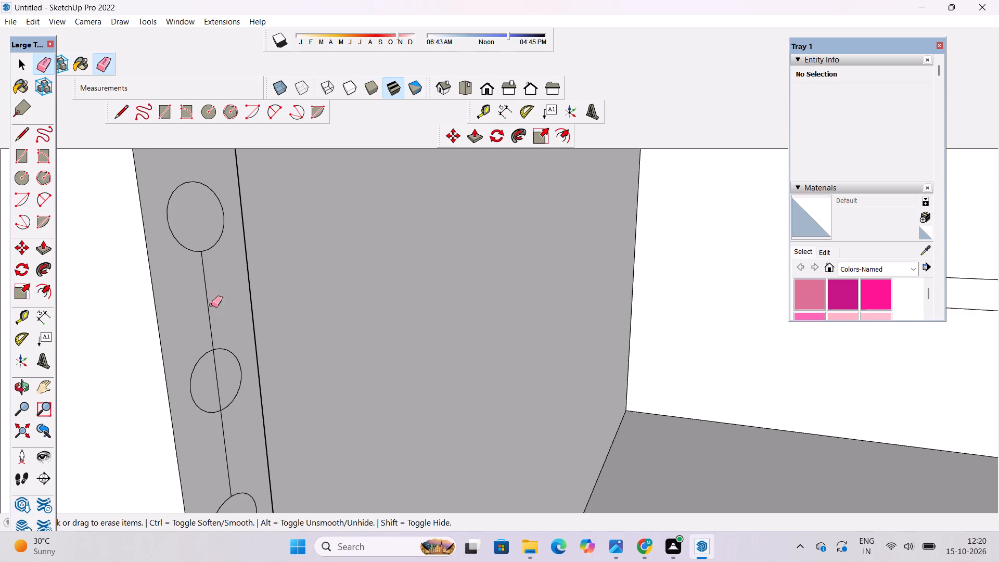
left_click_drag(212, 292, 201, 305)
scroll(197, 235, "down", 6)
scroll(213, 357, "up", 5)
left_click_drag(210, 308, 204, 313)
scroll(190, 271, "down", 6)
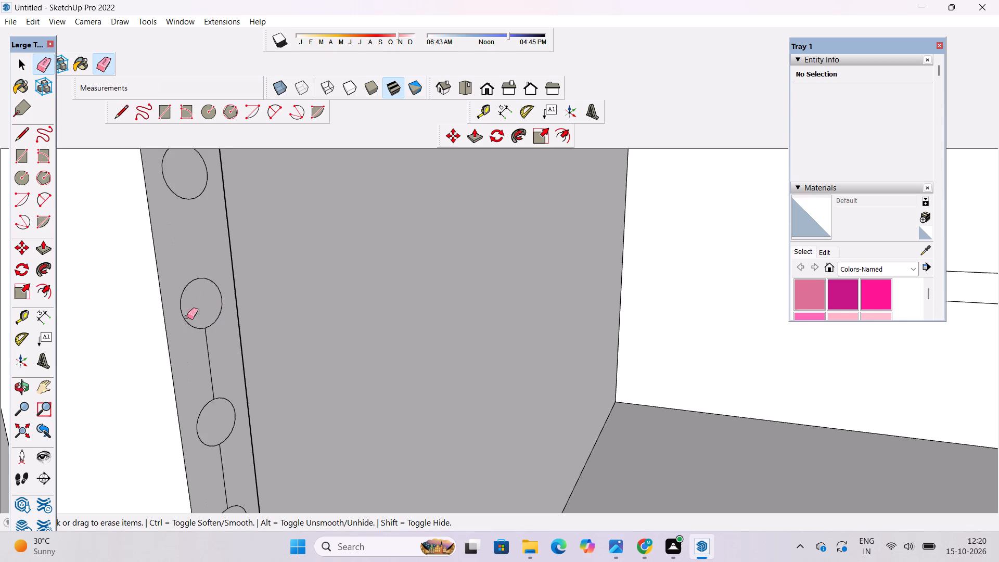
scroll(190, 336, "up", 5)
left_click_drag(210, 330, 214, 355)
Clear the centre line from the following gaps between circles in the lower part of the jamb.
scroll(175, 257, "down", 6)
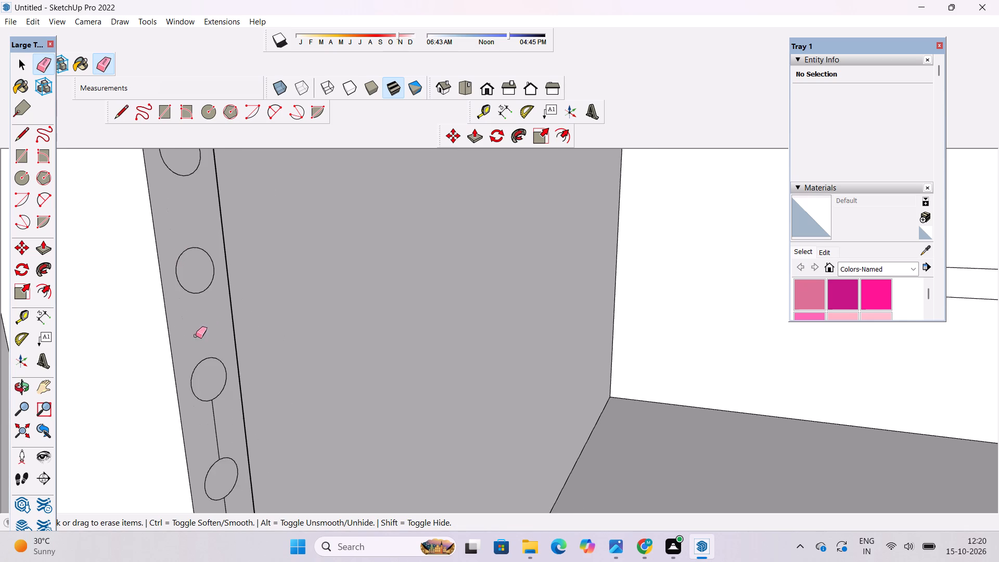
scroll(216, 379, "up", 5)
scroll(176, 326, "down", 10)
scroll(224, 434, "up", 5)
left_click_drag(170, 336, 173, 350)
scroll(169, 264, "down", 11)
scroll(168, 264, "up", 1)
scroll(168, 264, "down", 5)
scroll(178, 357, "up", 6)
left_click(177, 326)
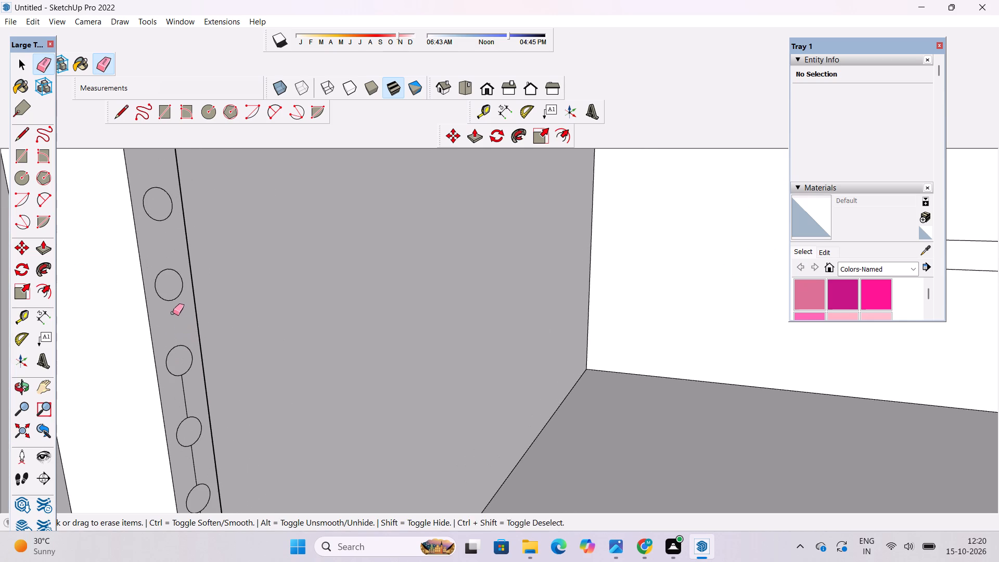
scroll(173, 299, "down", 10)
scroll(178, 329, "up", 6)
left_click_drag(182, 345, 174, 356)
Erase the next linking centre line segments towards the jamb's base, undoing and redoing one erasure.
scroll(176, 295, "down", 3)
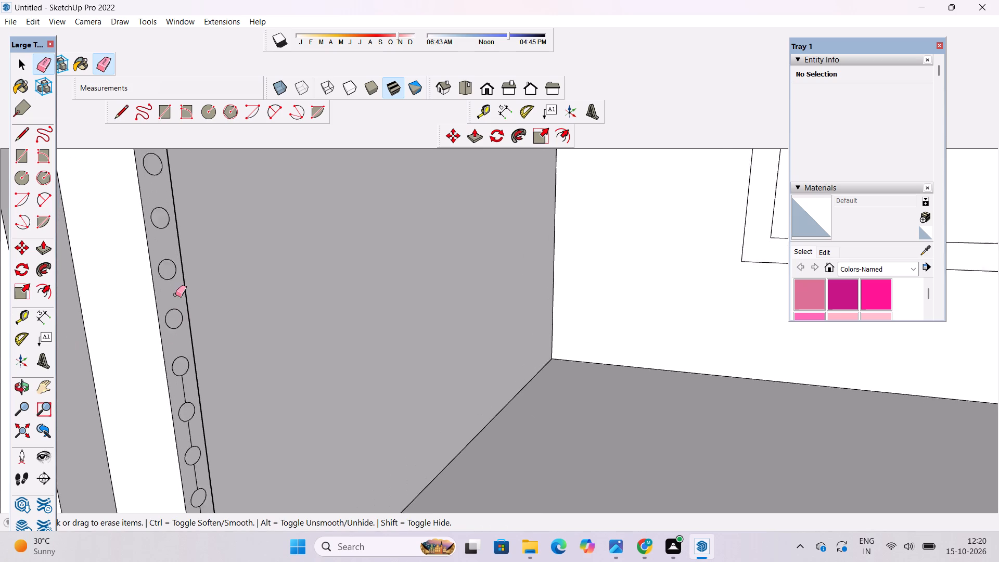
scroll(175, 295, "down", 3)
scroll(199, 384, "up", 9)
left_click_drag(161, 329, 150, 342)
scroll(144, 318, "down", 4)
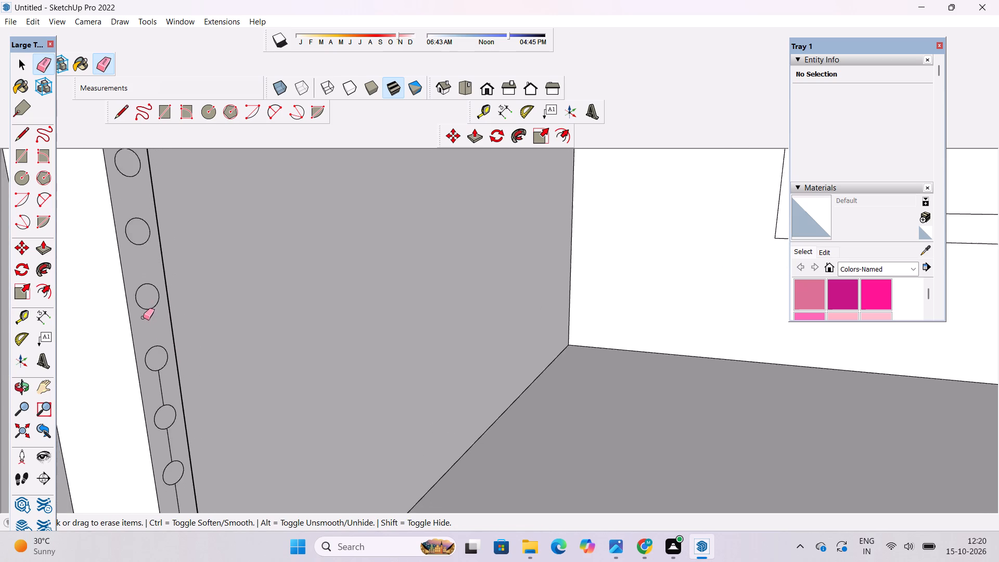
scroll(143, 317, "down", 6)
scroll(160, 368, "up", 6)
left_click_drag(153, 352, 150, 361)
scroll(136, 269, "down", 10)
scroll(156, 374, "up", 5)
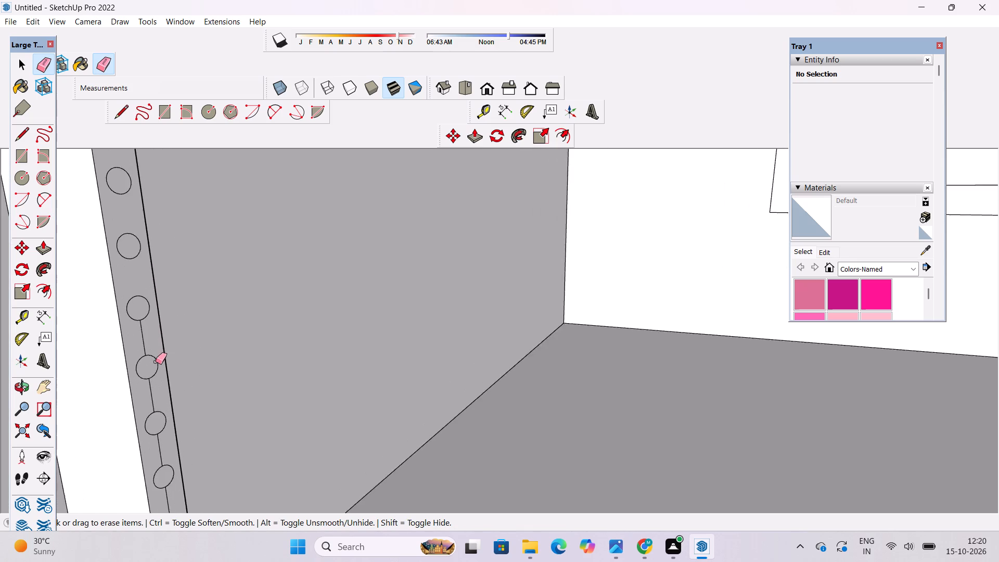
scroll(156, 362, "up", 5)
left_click_drag(137, 303, 137, 311)
key("ctrl+z")
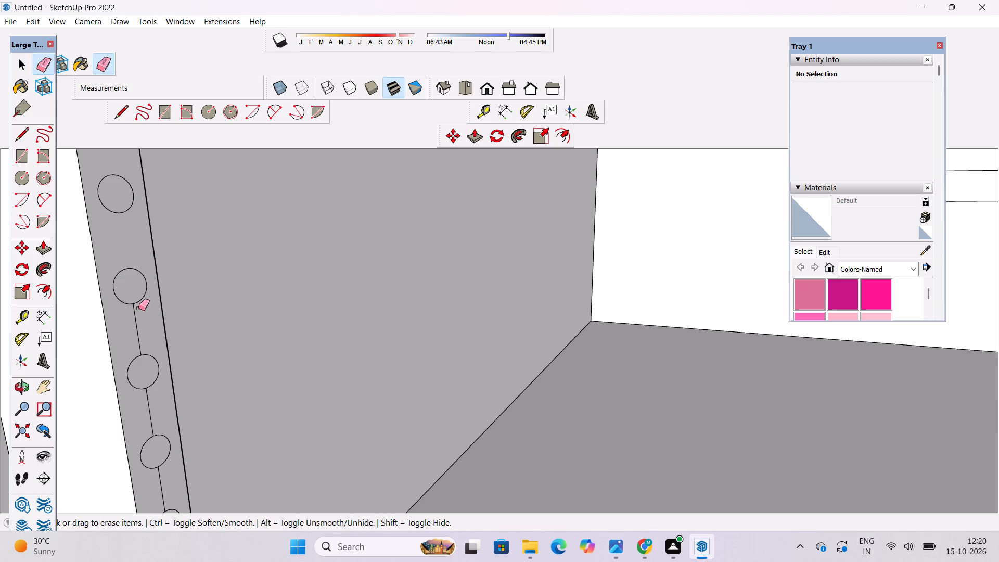
left_click_drag(140, 327, 136, 334)
Erase the remaining centre line segments between the lowest circles and below the bottom one at the jamb's base.
scroll(128, 250, "down", 6)
scroll(172, 408, "up", 9)
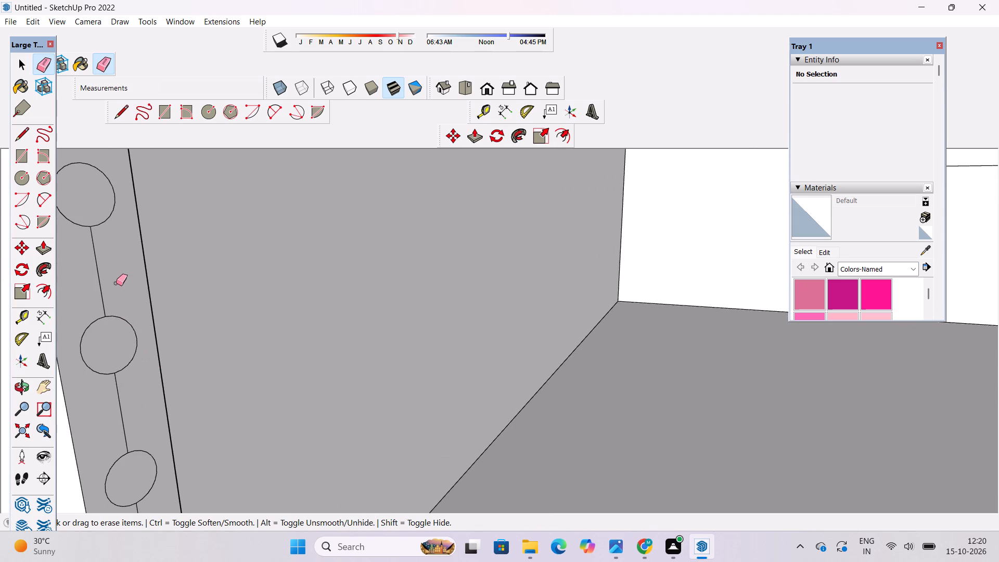
left_click_drag(116, 283, 103, 290)
left_click_drag(104, 293, 90, 311)
scroll(121, 281, "down", 10)
scroll(125, 366, "up", 6)
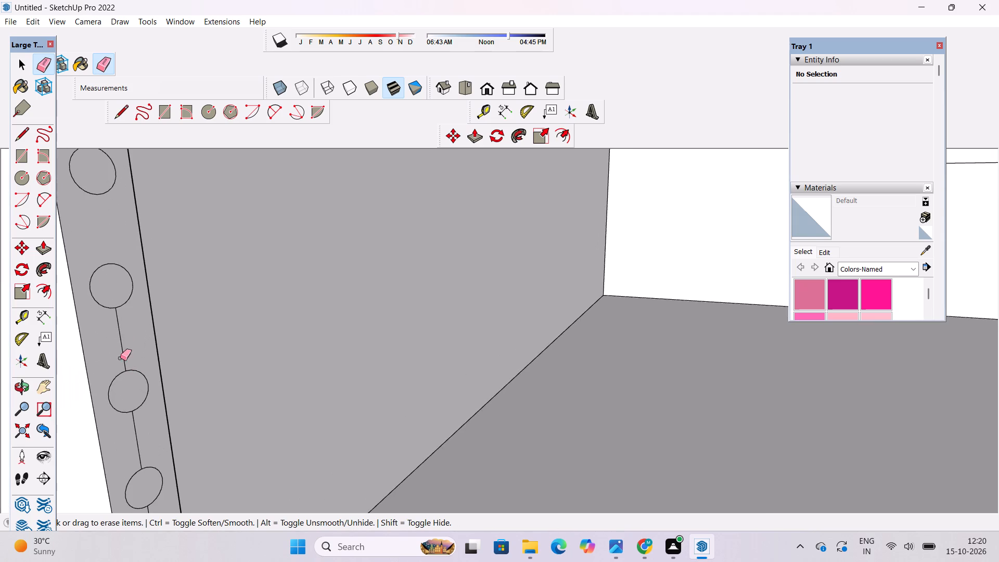
left_click_drag(121, 330, 121, 341)
scroll(133, 291, "down", 6)
scroll(145, 398, "up", 6)
left_click_drag(133, 364, 122, 371)
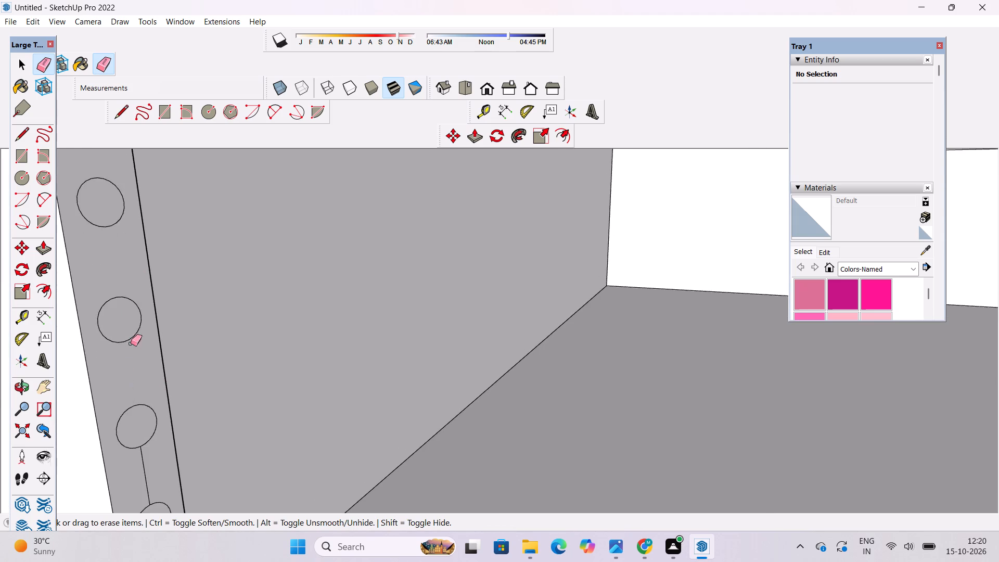
scroll(143, 298, "down", 10)
scroll(142, 393, "up", 6)
left_click_drag(147, 368, 136, 377)
left_click_drag(171, 452, 154, 463)
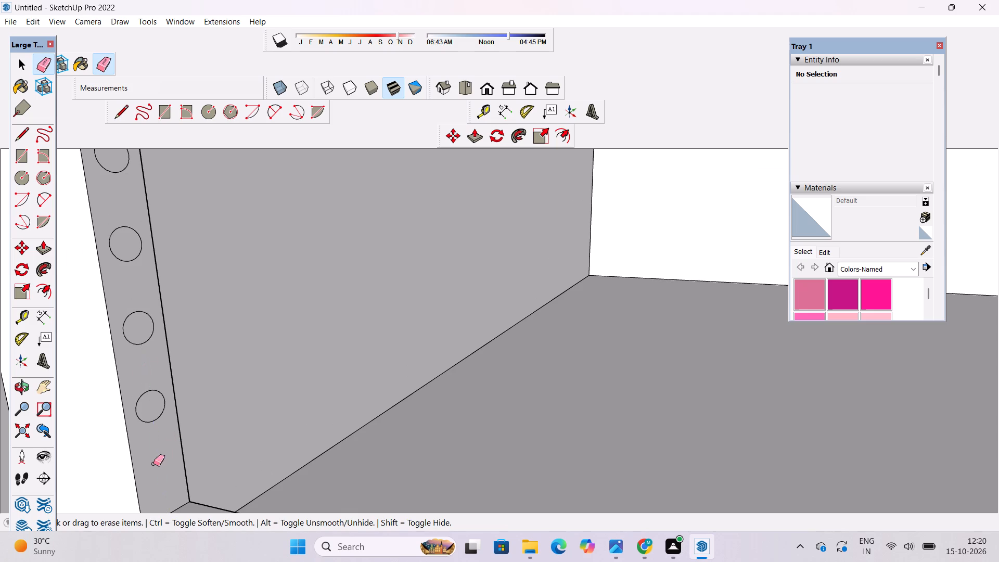
Push/Pull the jamb's bottom circle about 52' 2 7/16" across both openings to the far jamb as a horizontal rod.
key("o")
scroll(143, 398, "down", 7)
left_click_drag(126, 420, 238, 412)
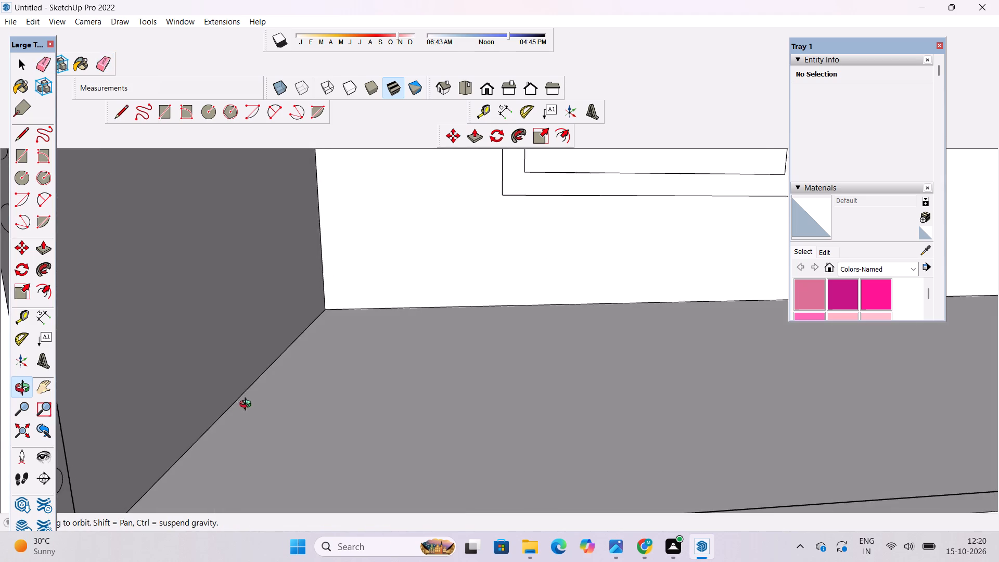
scroll(248, 405, "down", 6)
left_click_drag(266, 403, 209, 400, "shift")
scroll(124, 388, "down", 9)
left_click_drag(135, 390, 170, 512, "shift")
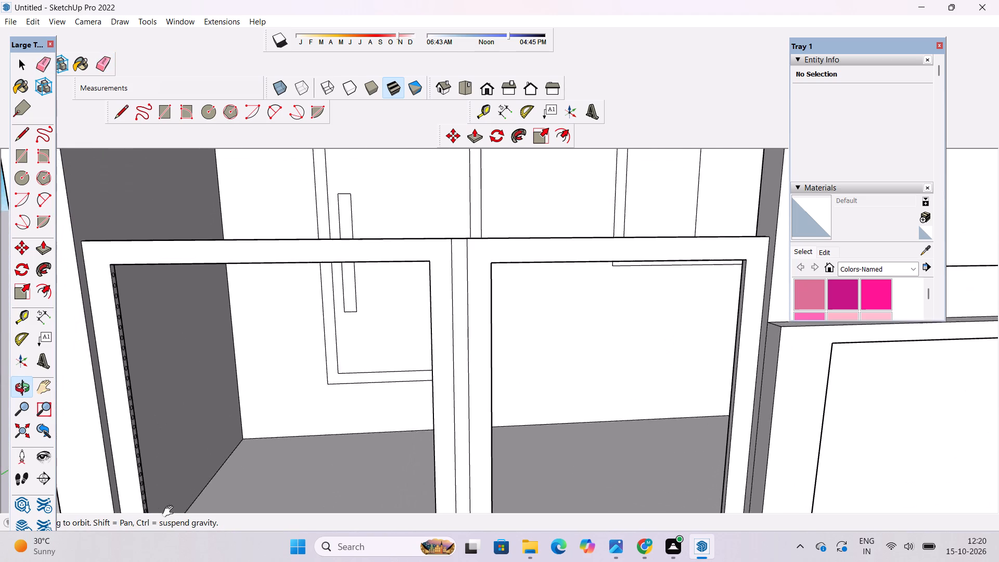
left_click_drag(170, 512, 146, 460, "shift")
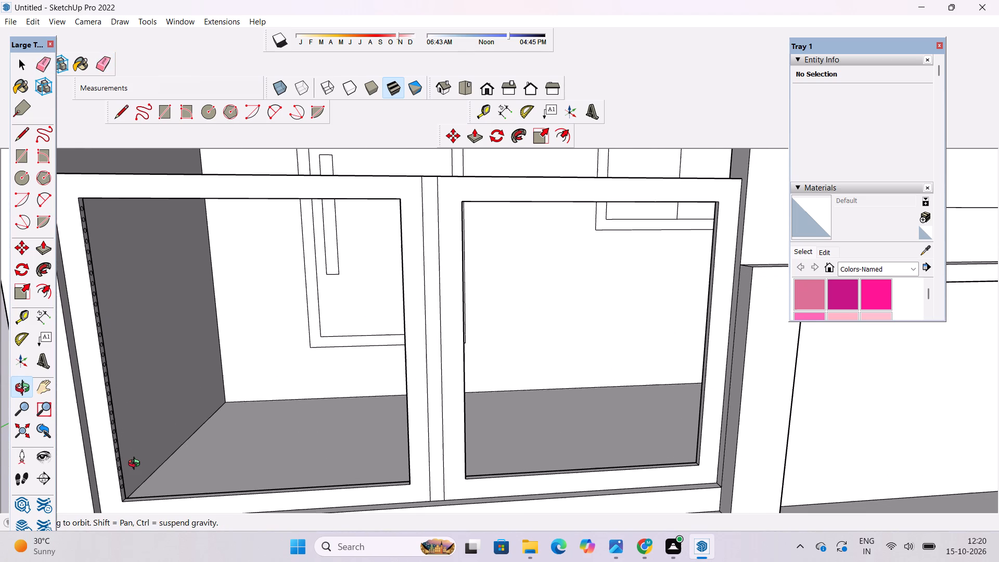
scroll(133, 460, "down", 4)
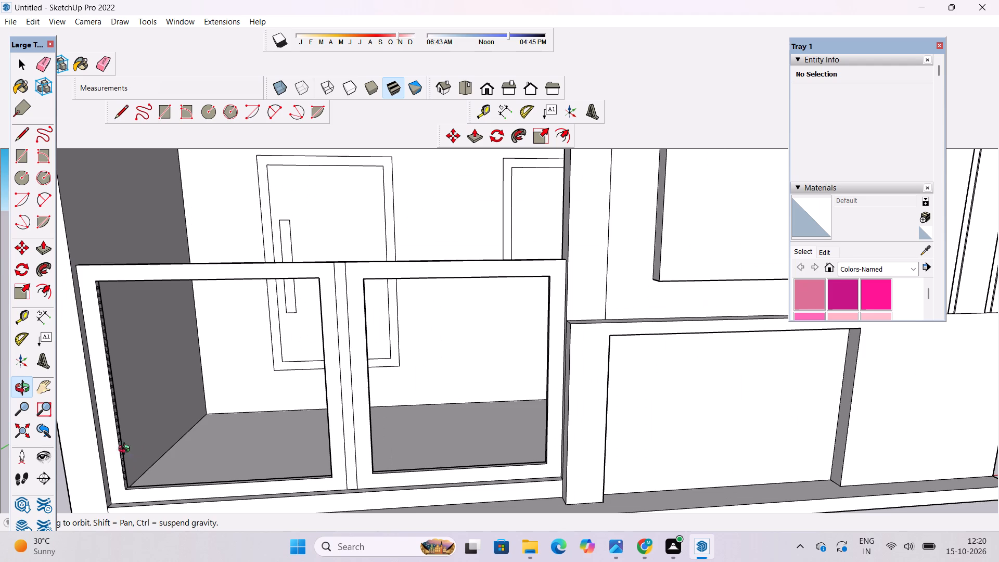
left_click(143, 445, "shift")
scroll(136, 465, "up", 5)
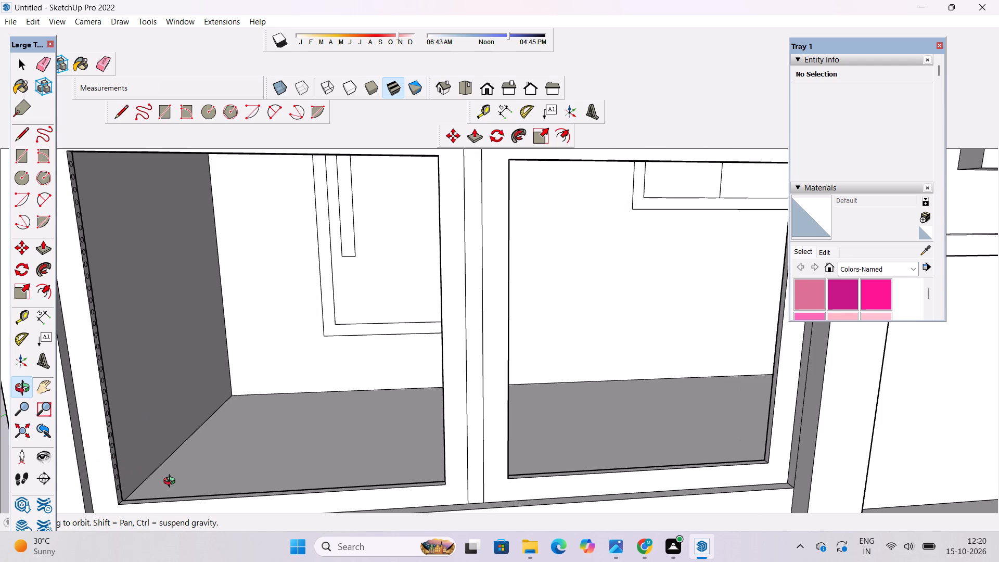
key("p")
scroll(134, 491, "up", 15)
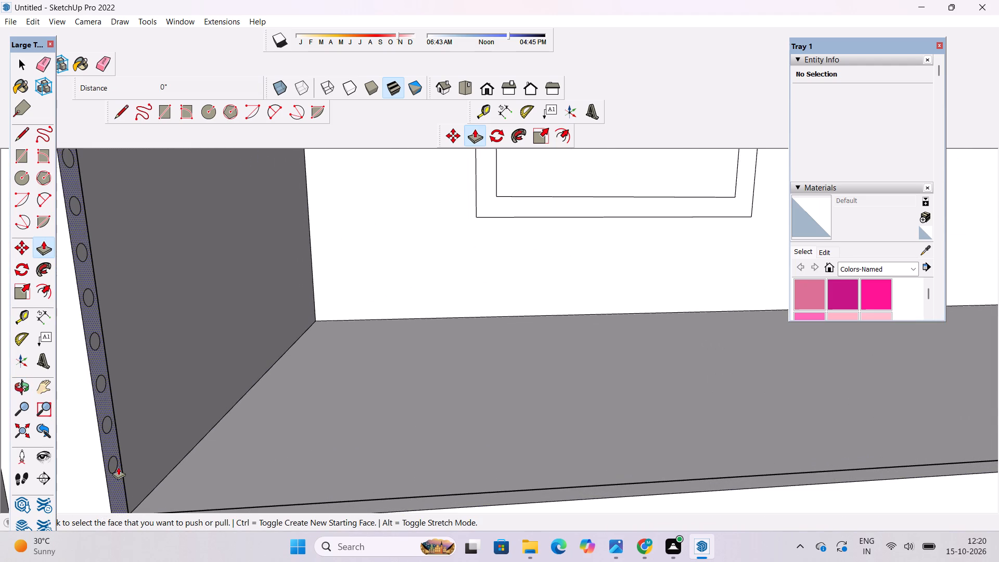
left_click(113, 465)
scroll(149, 460, "down", 13)
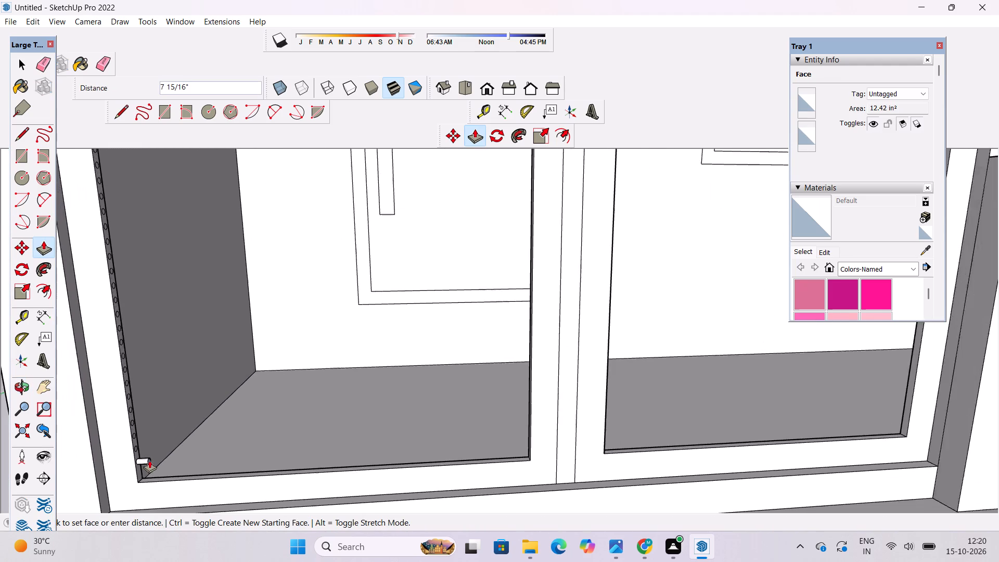
scroll(149, 460, "down", 10)
scroll(660, 419, "up", 5)
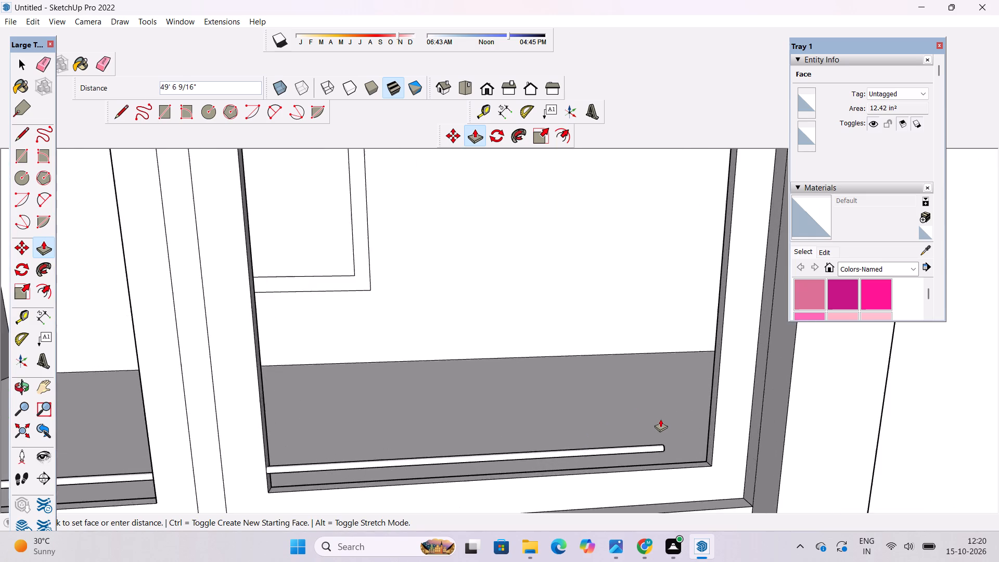
scroll(660, 419, "up", 4)
scroll(739, 477, "up", 5)
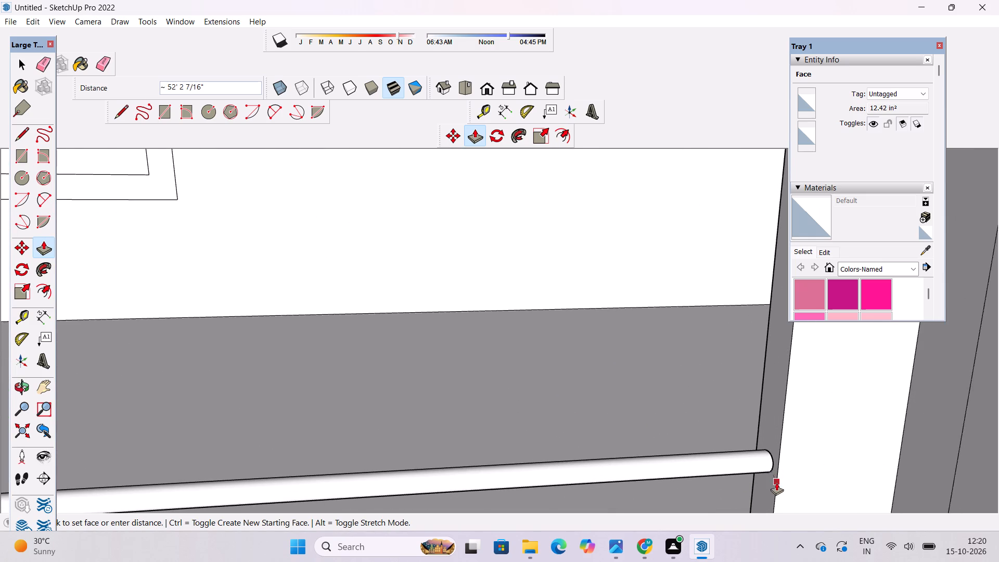
left_click(775, 486)
Push/Pull the second circle from the bottom about 52' 2 7/16" across both openings to the far jamb.
scroll(722, 464, "down", 4)
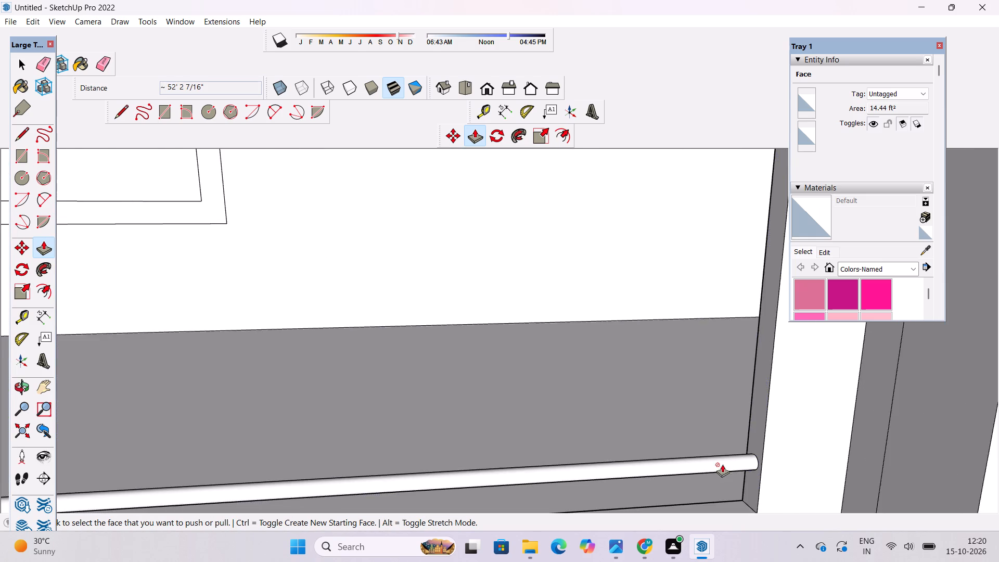
scroll(722, 464, "down", 17)
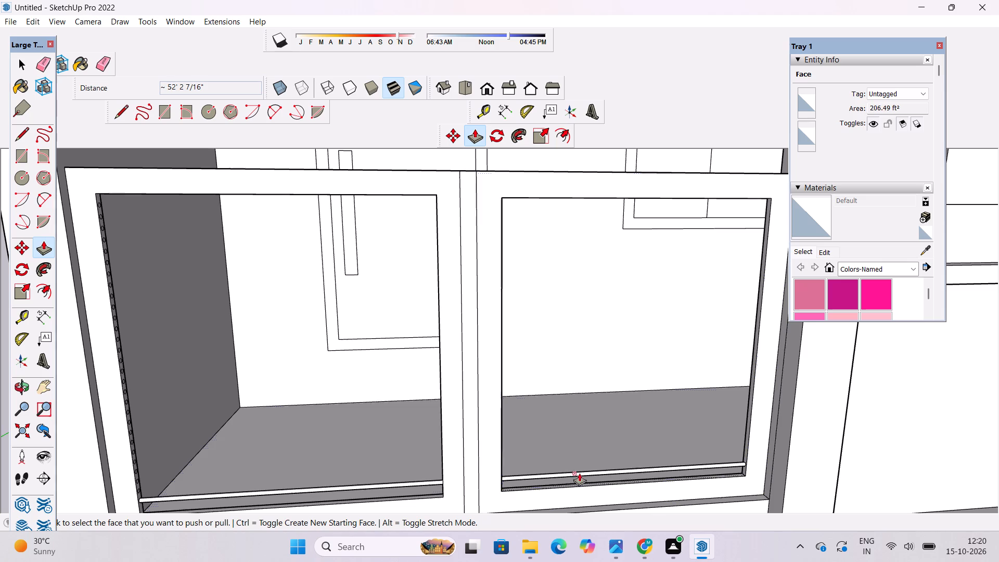
scroll(143, 482, "up", 12)
scroll(140, 480, "down", 6)
scroll(138, 503, "up", 6)
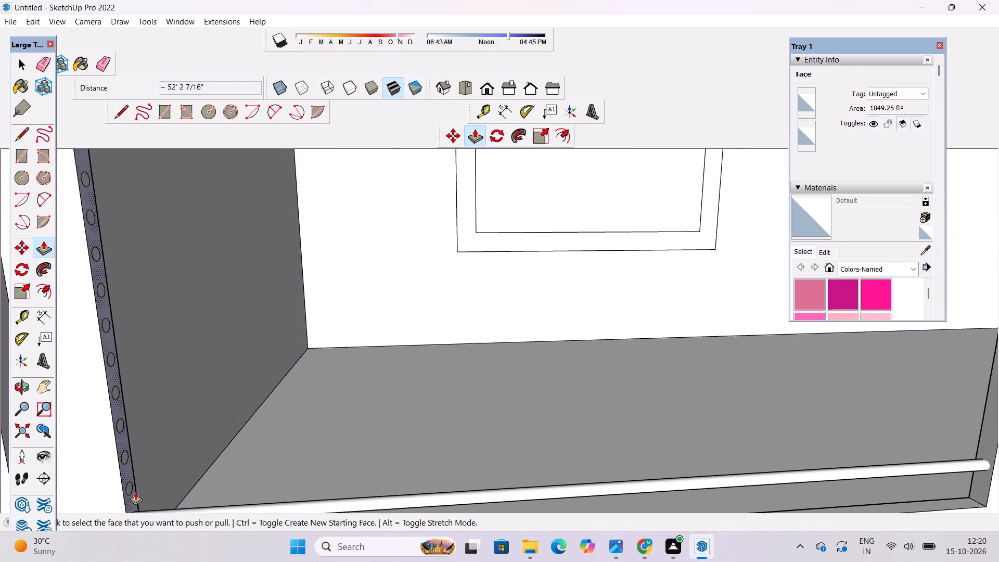
scroll(135, 492, "up", 5)
left_click(127, 481)
scroll(186, 473, "down", 11)
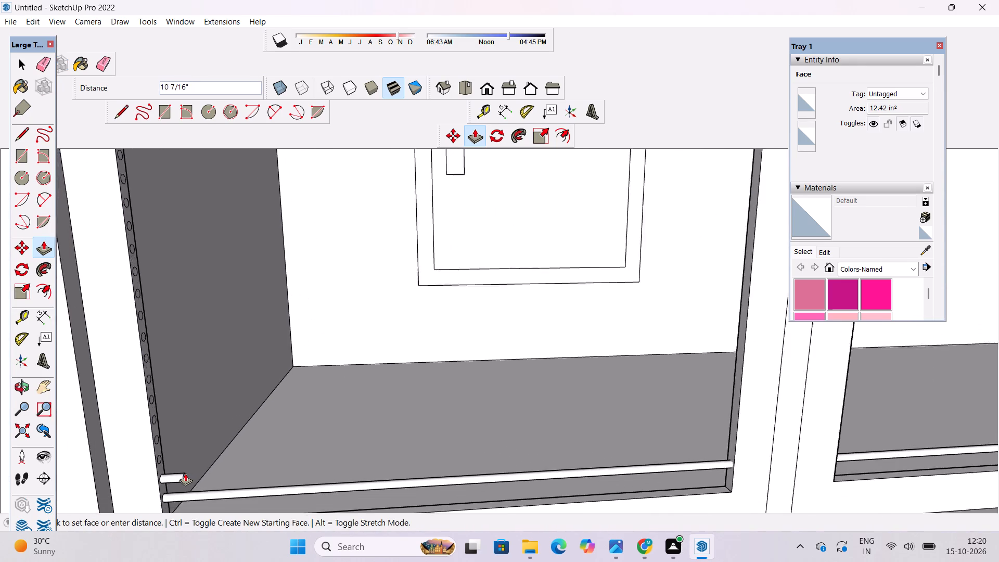
scroll(185, 473, "down", 11)
scroll(678, 431, "up", 5)
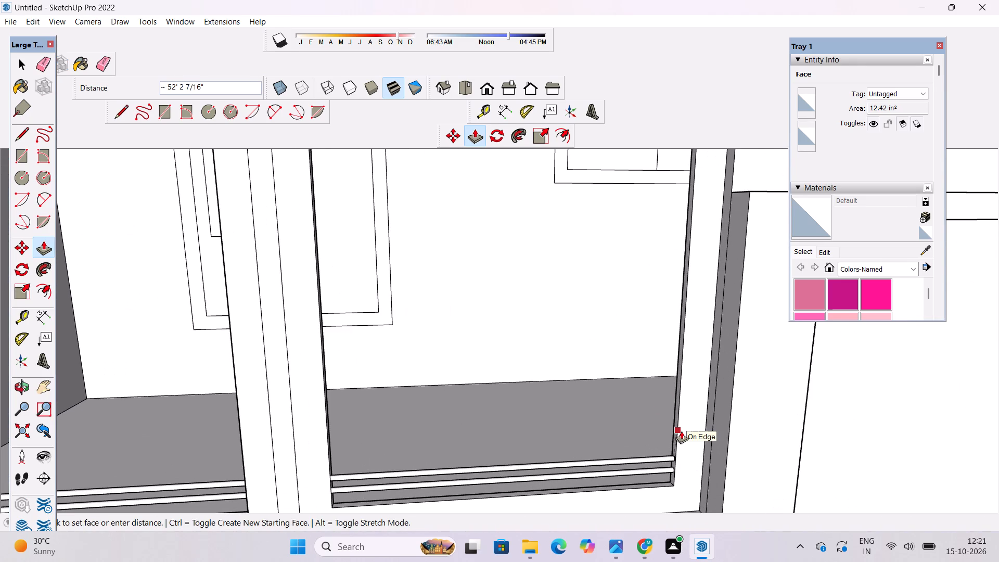
left_click(681, 431)
Push/Pull the third circle from the jamb's bottom 52' across both openings as a horizontal rod.
scroll(682, 430, "down", 6)
scroll(217, 464, "up", 2)
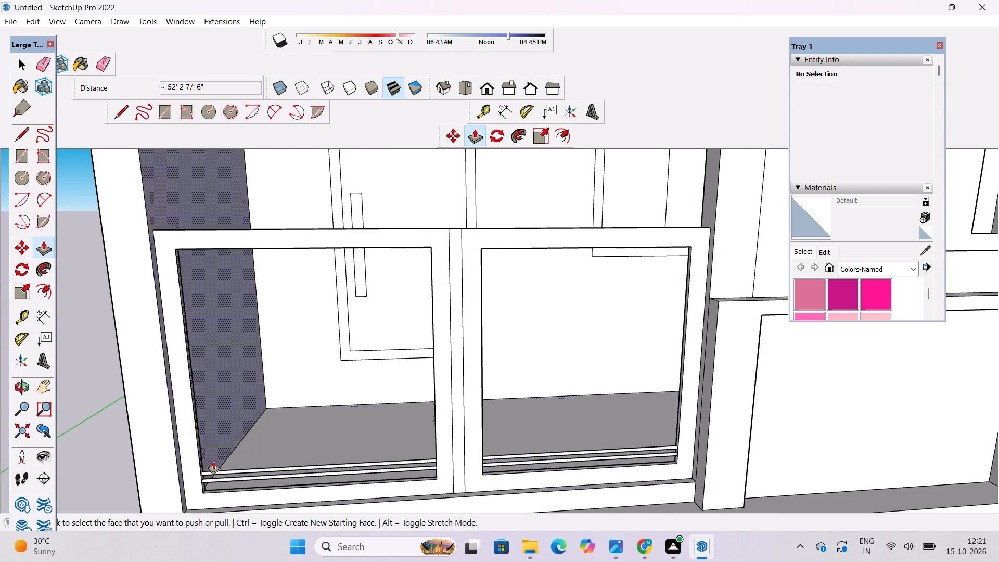
scroll(213, 461, "up", 9)
left_click(185, 475)
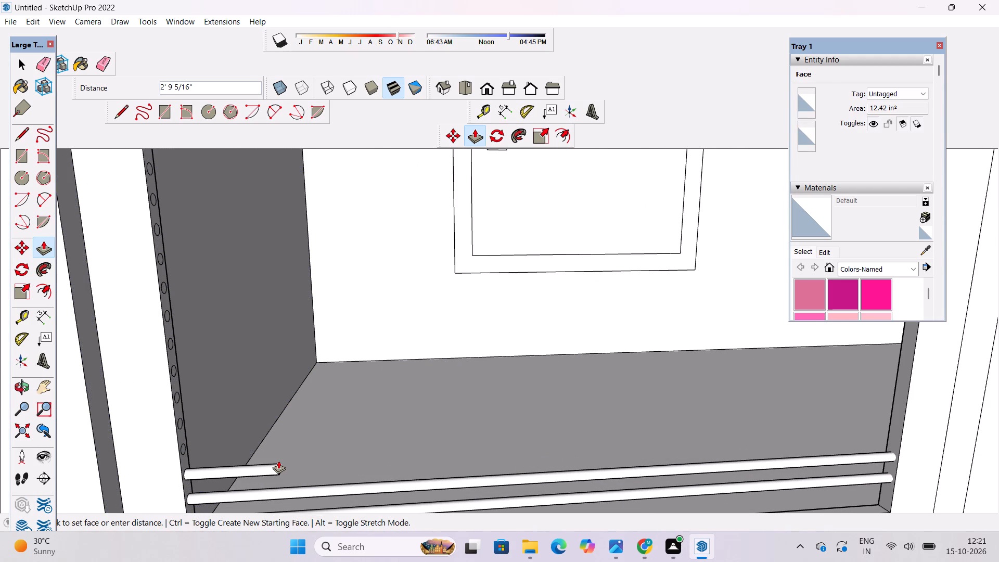
type("52")
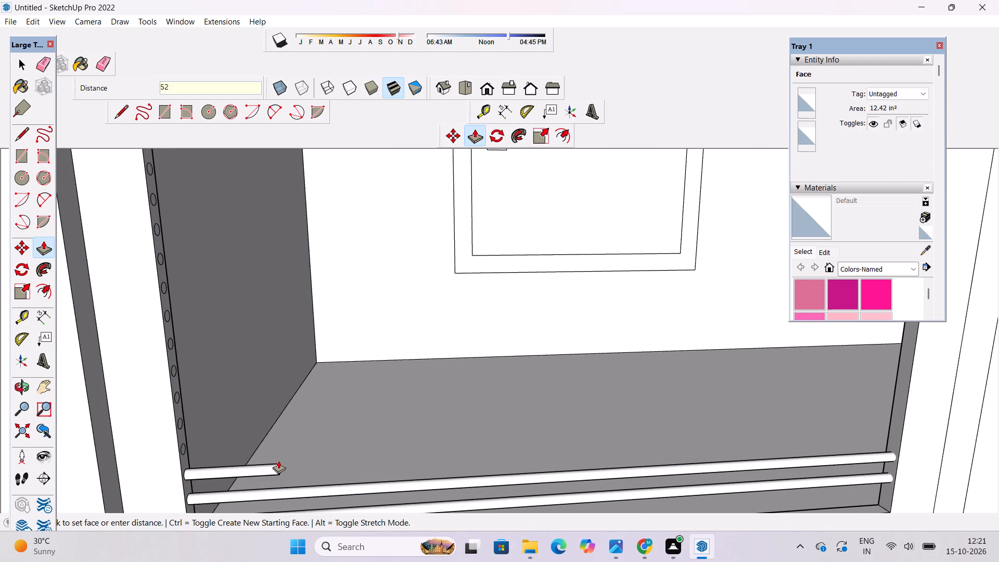
key("apostrophe")
key("Return")
Push/Pull the fourth circle from the jamb's bottom 52' across both openings.
scroll(277, 461, "down", 11)
scroll(235, 416, "up", 7)
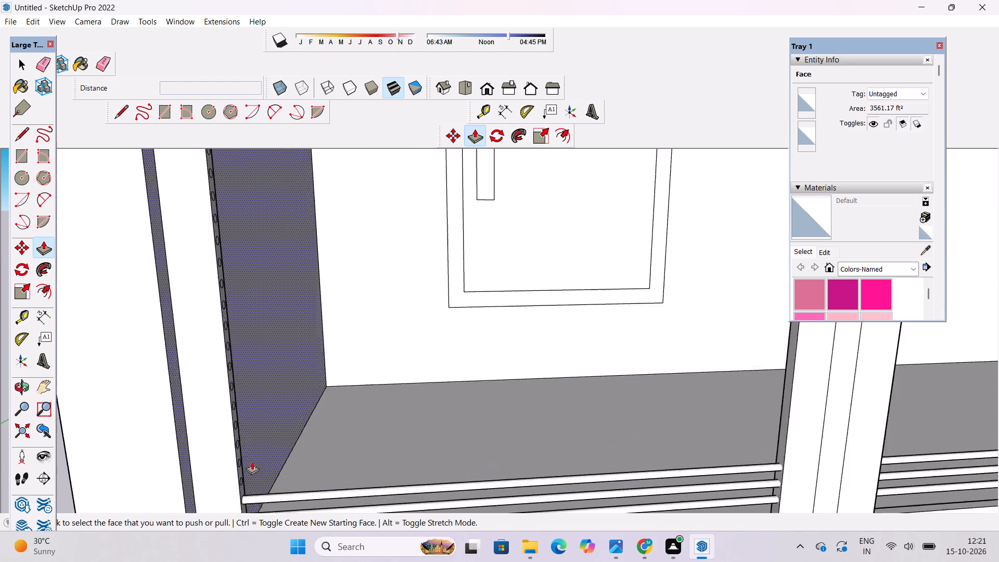
scroll(252, 462, "up", 6)
left_click(230, 497)
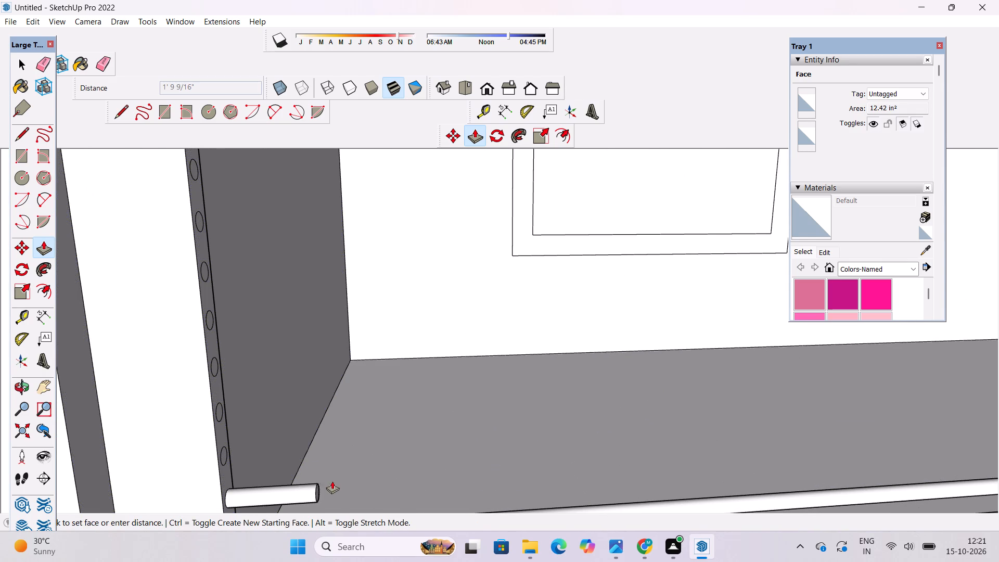
type("52'")
key("Return")
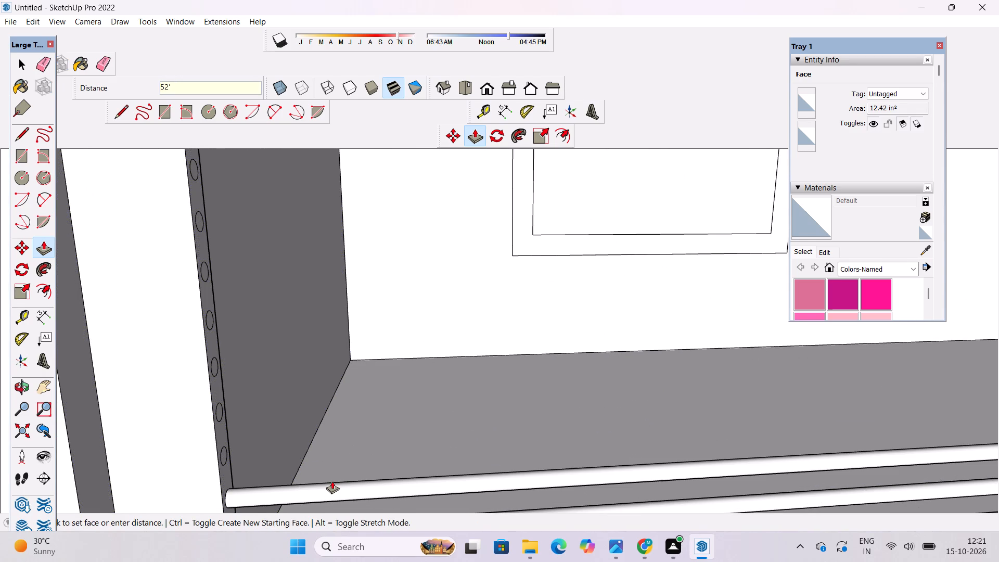
Push/Pull the fifth, sixth and seventh circles from the jamb's bottom 52' each into horizontal rods.
left_click(225, 456)
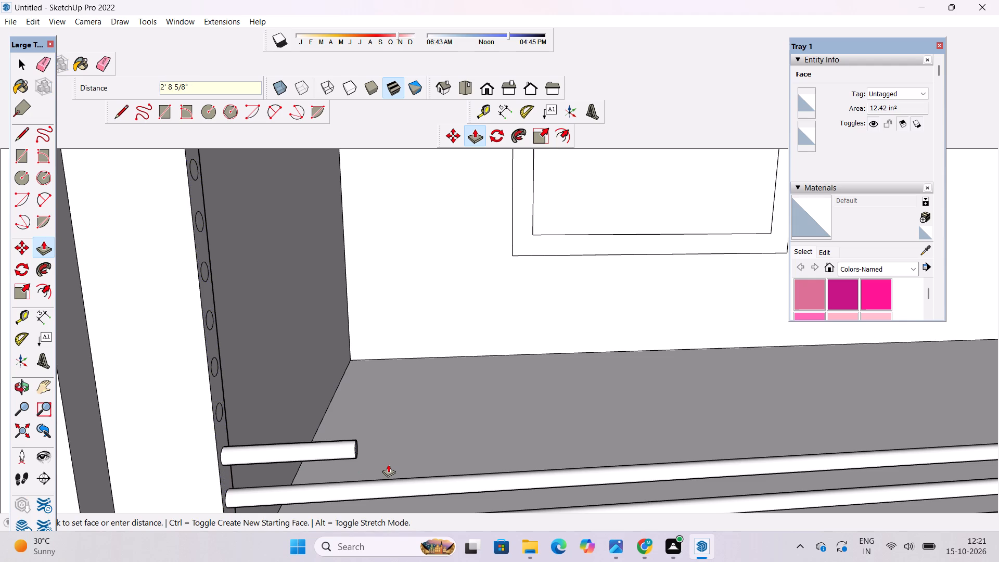
type("52'")
key("Return")
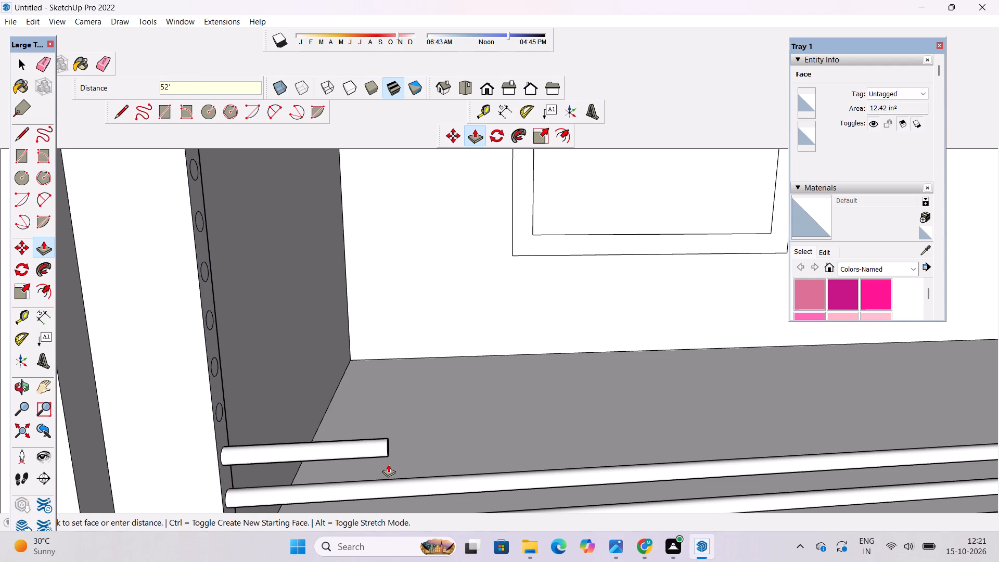
left_click(220, 412)
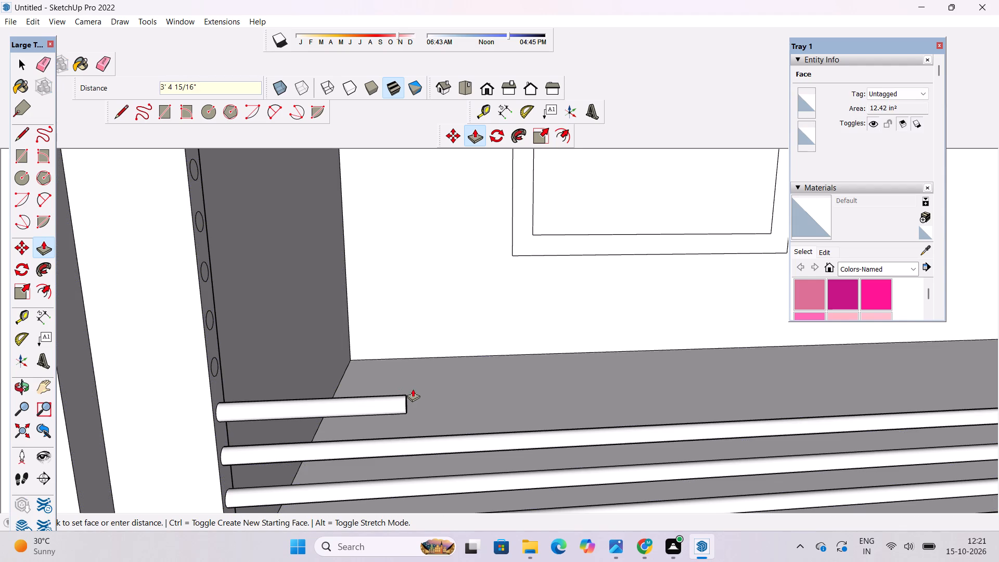
type("52'")
key("Return")
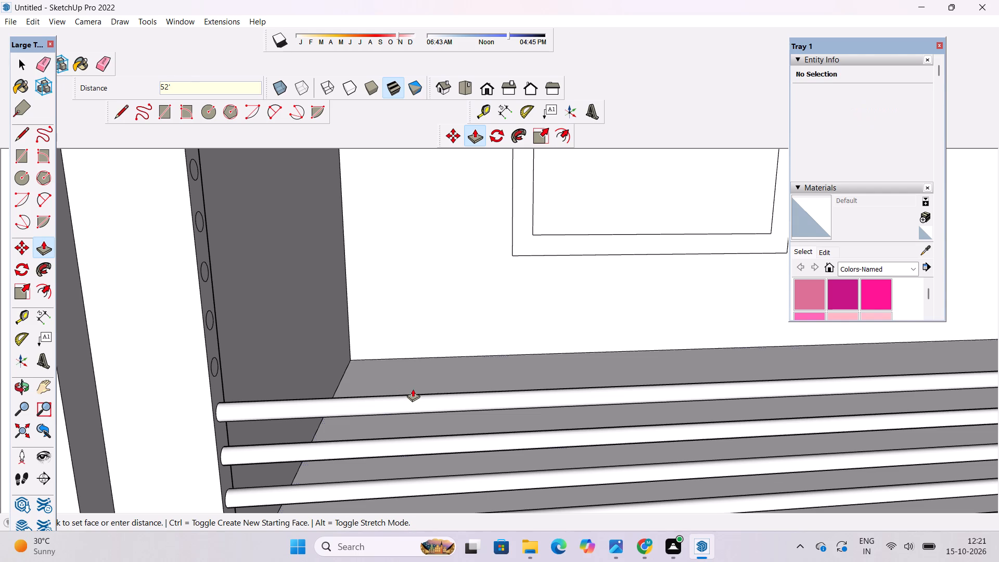
left_click(214, 362)
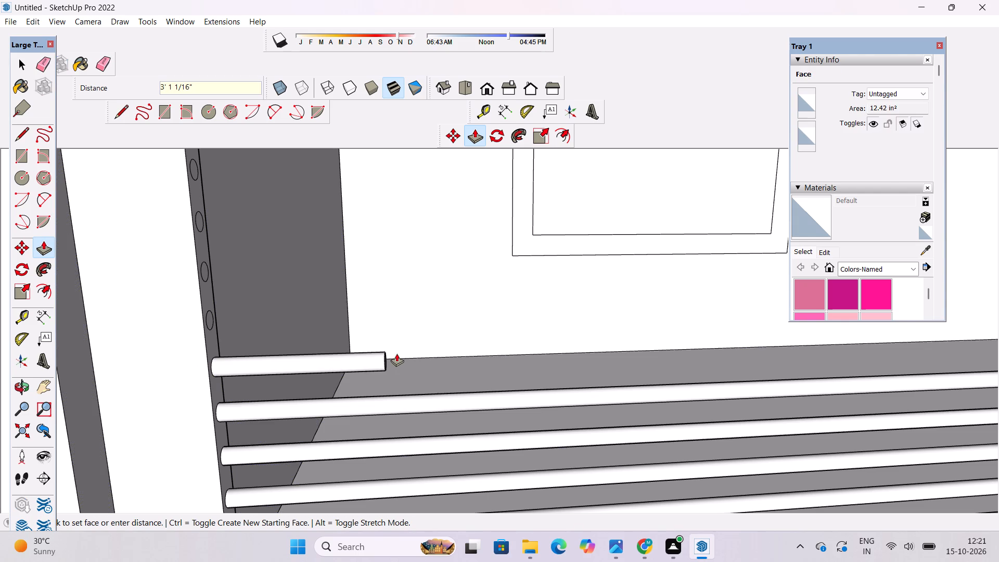
type("52'")
key("Return")
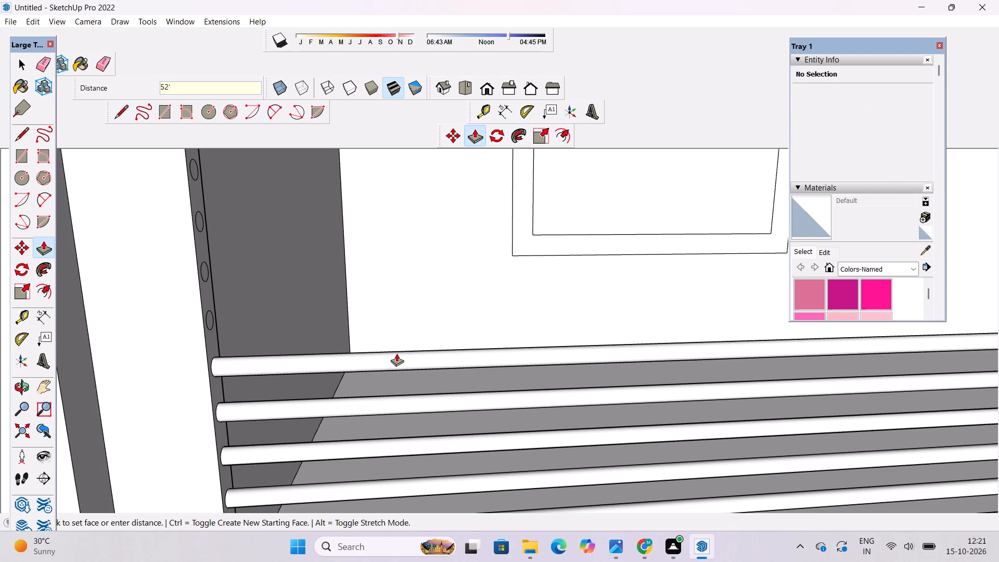
Push/Pull the eighth and ninth circles from the jamb's bottom 52' each across both openings.
scroll(200, 314, "up", 8)
left_click(207, 316)
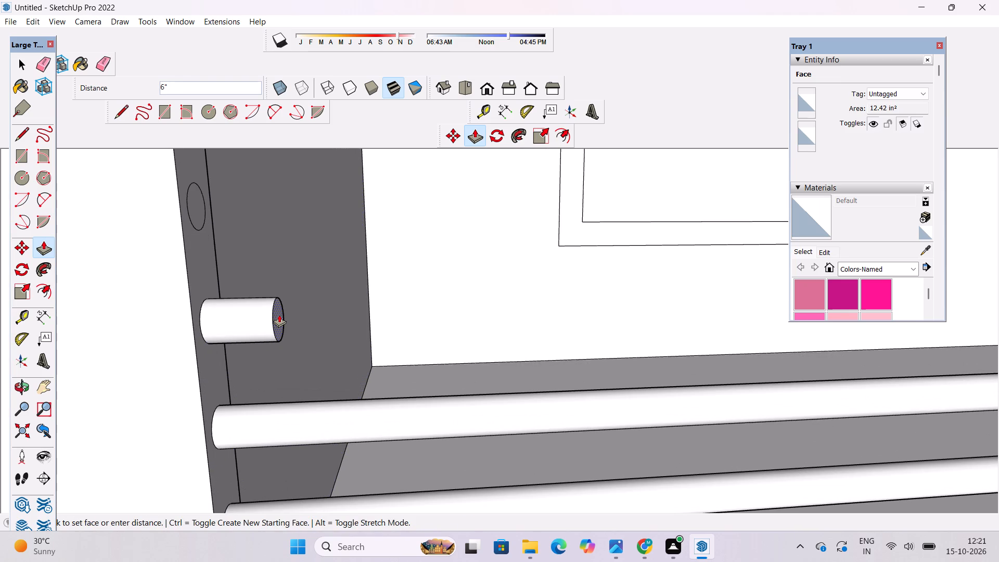
type("52'")
key("Return")
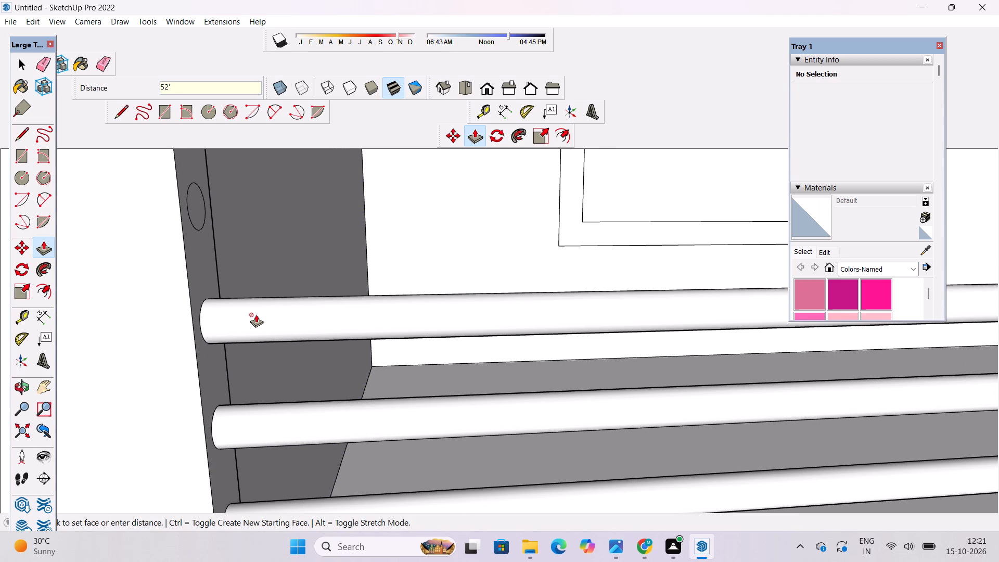
left_click(193, 206)
type("52'")
key("Return")
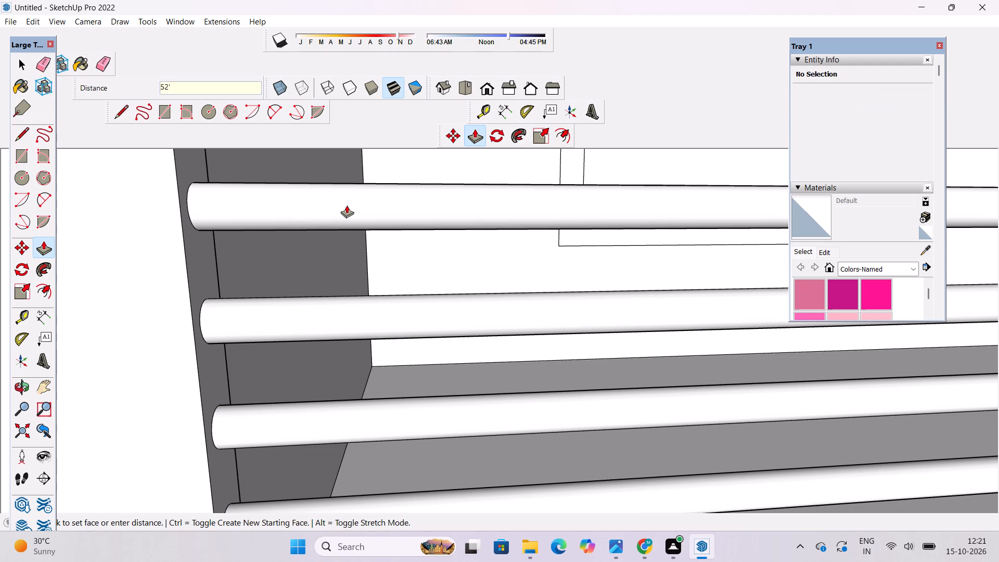
Push/Pull the tenth circle from the jamb's bottom, directly above the highest rod, 52' across both openings.
scroll(336, 262, "down", 13)
scroll(537, 244, "down", 2)
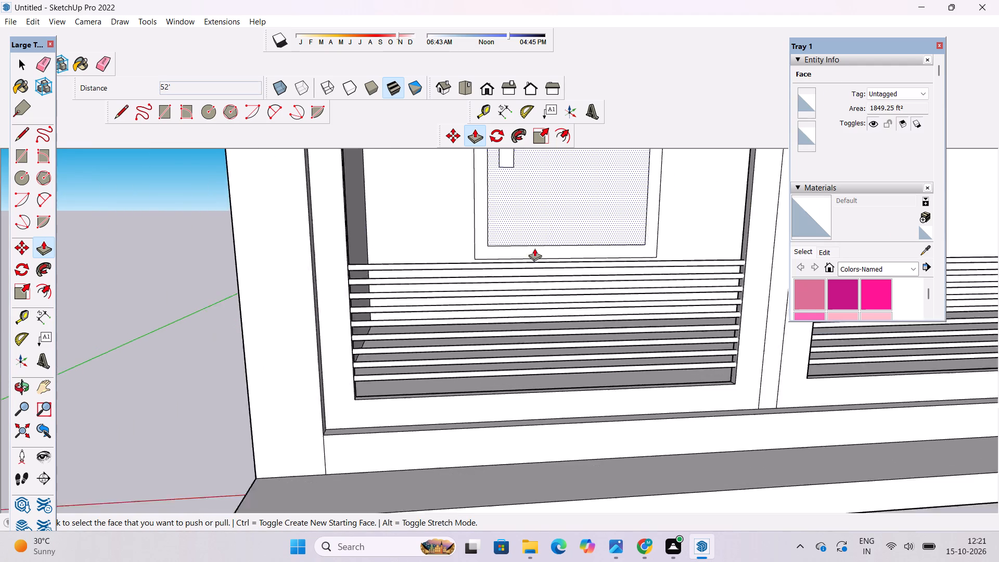
scroll(534, 248, "down", 2)
scroll(664, 194, "up", 5)
scroll(622, 218, "down", 1)
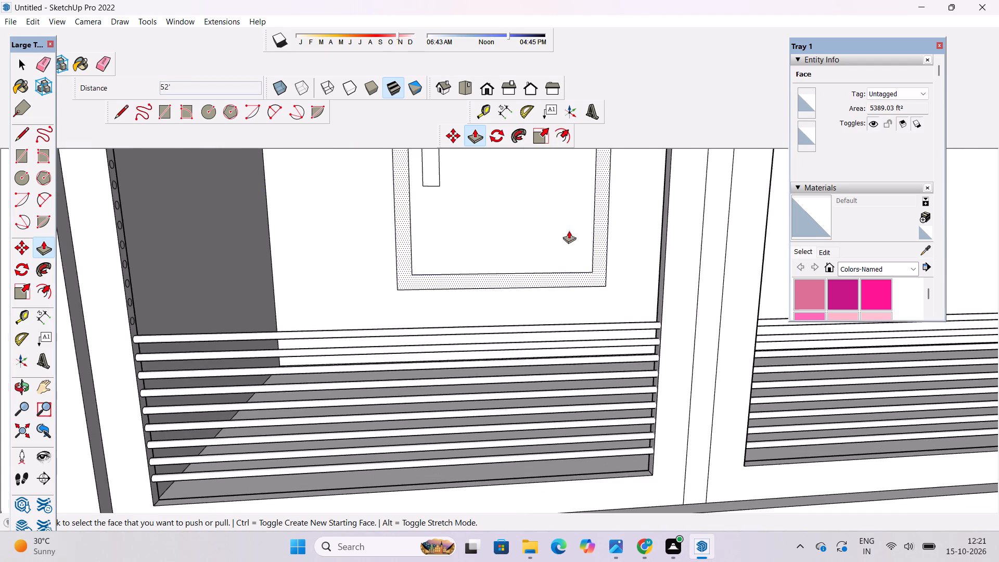
scroll(559, 241, "down", 3)
scroll(325, 276, "up", 7)
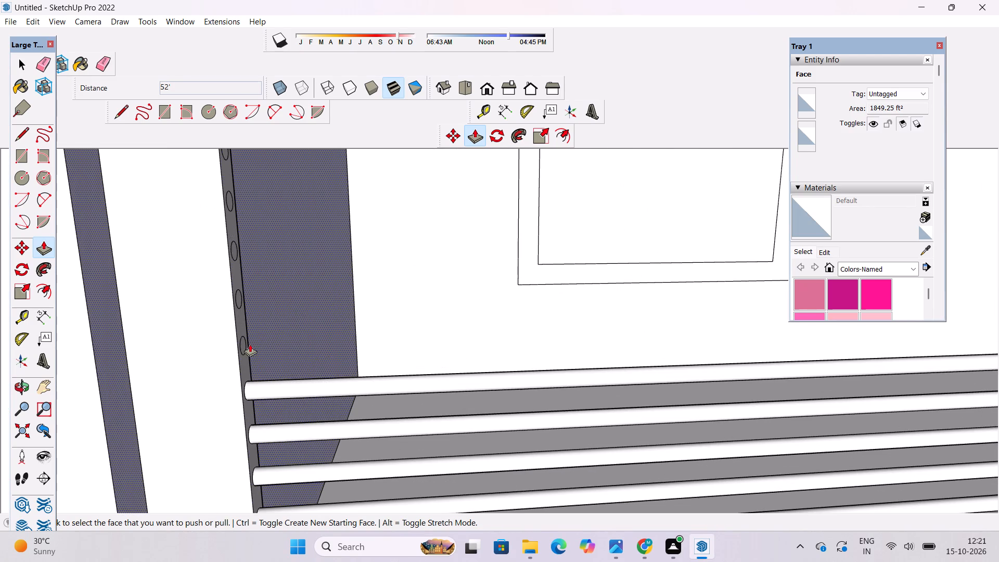
left_click(244, 343)
type("52'")
key("Return")
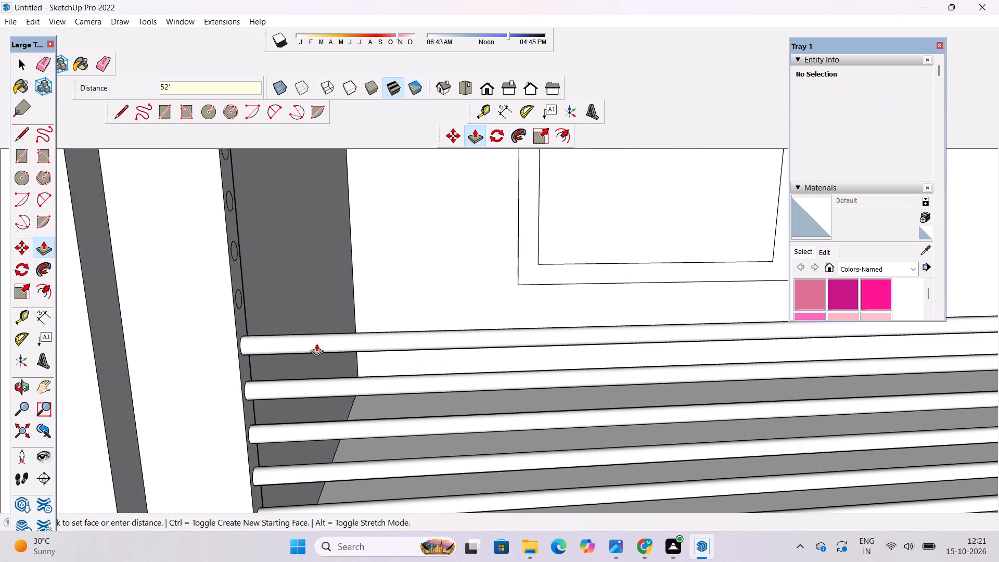
Push/Pull the eleventh and twelfth circles from the jamb's bottom 52' each into horizontal rods.
left_click(240, 300)
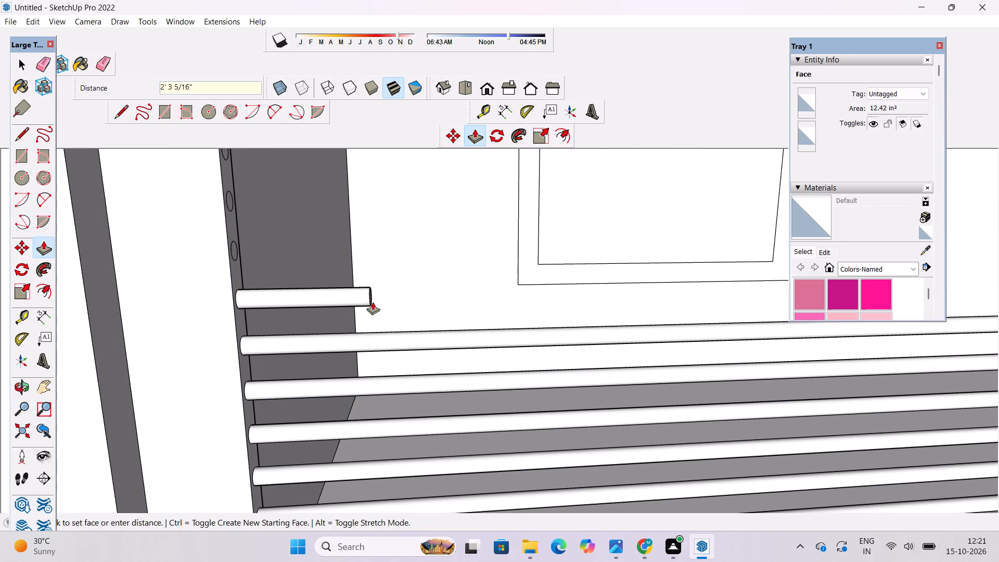
type("52'")
key("Return")
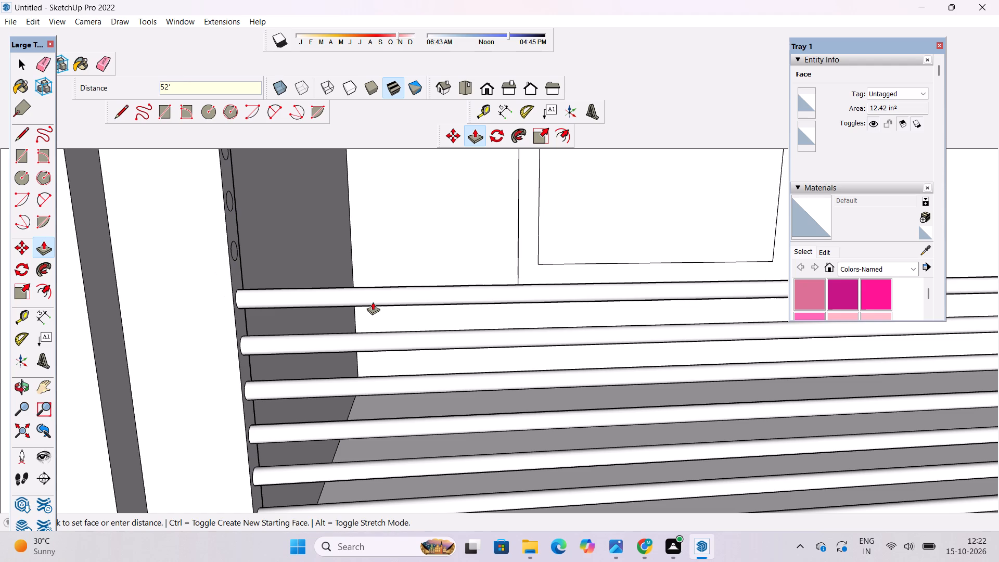
scroll(232, 255, "up", 6)
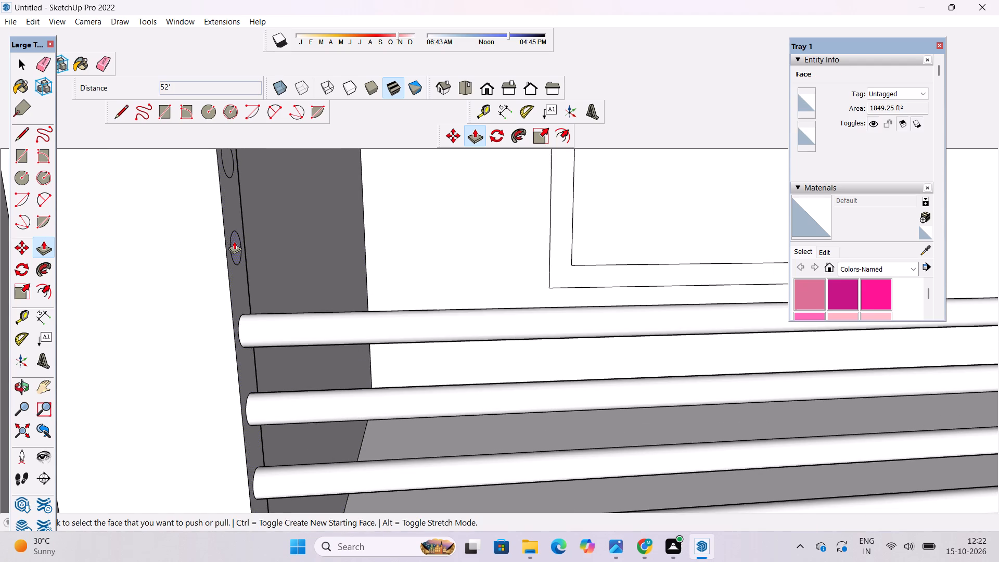
left_click(234, 241)
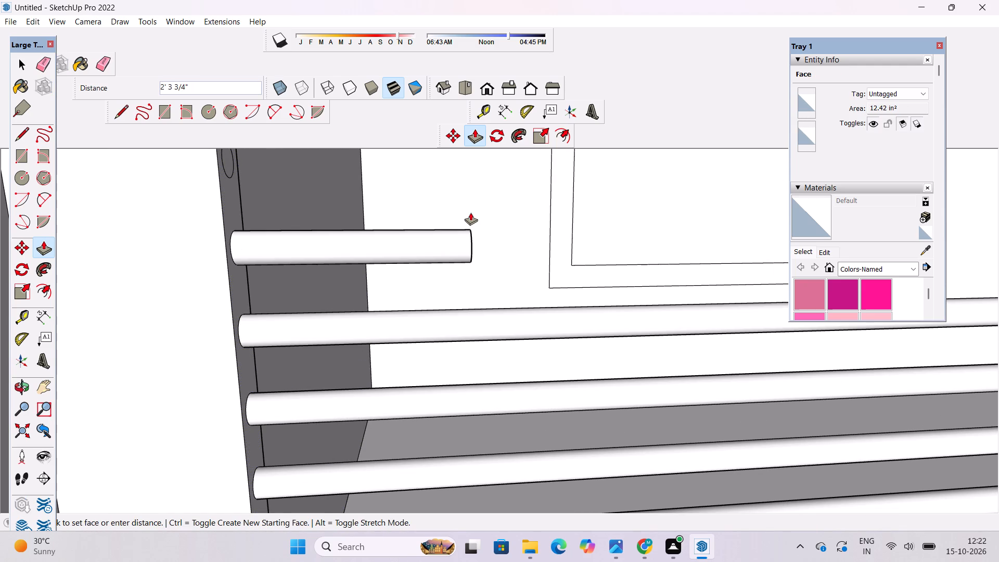
type("52'")
key("Return")
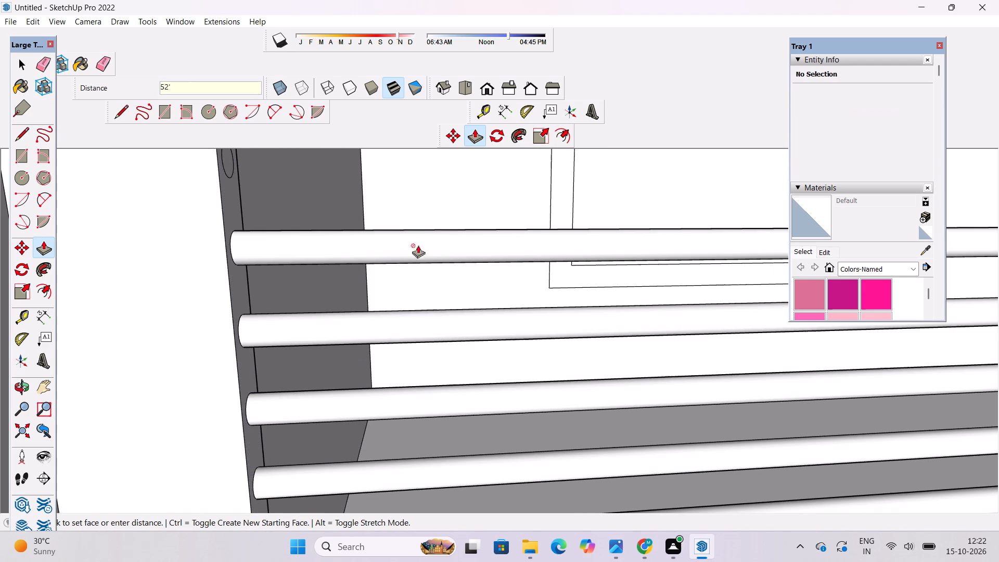
Push/Pull the thirteenth and fourteenth circles from the jamb's bottom 52' each across both openings.
scroll(274, 300, "down", 9)
scroll(251, 235, "up", 14)
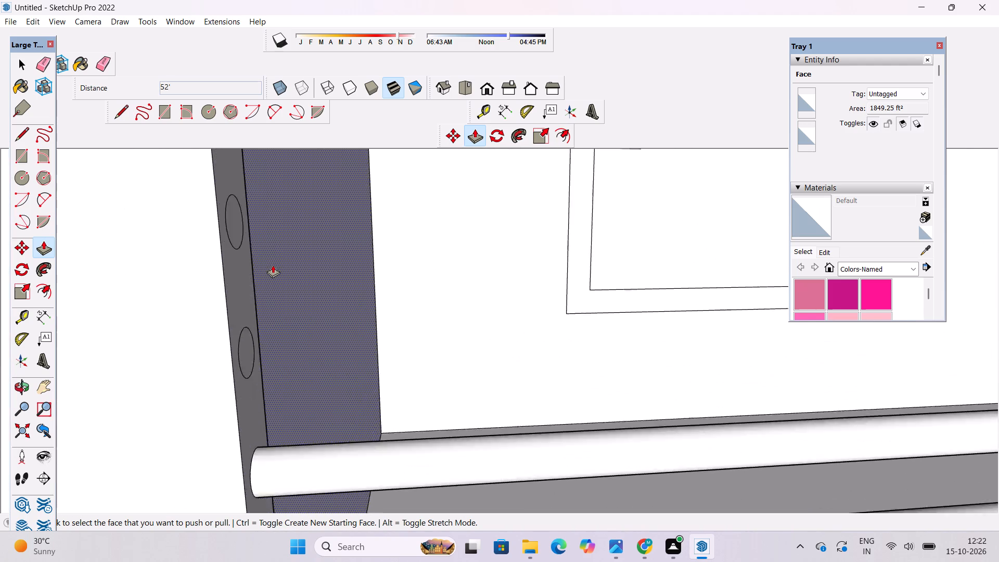
scroll(273, 265, "up", 1)
scroll(273, 265, "down", 6)
scroll(265, 329, "up", 4)
left_click(253, 309)
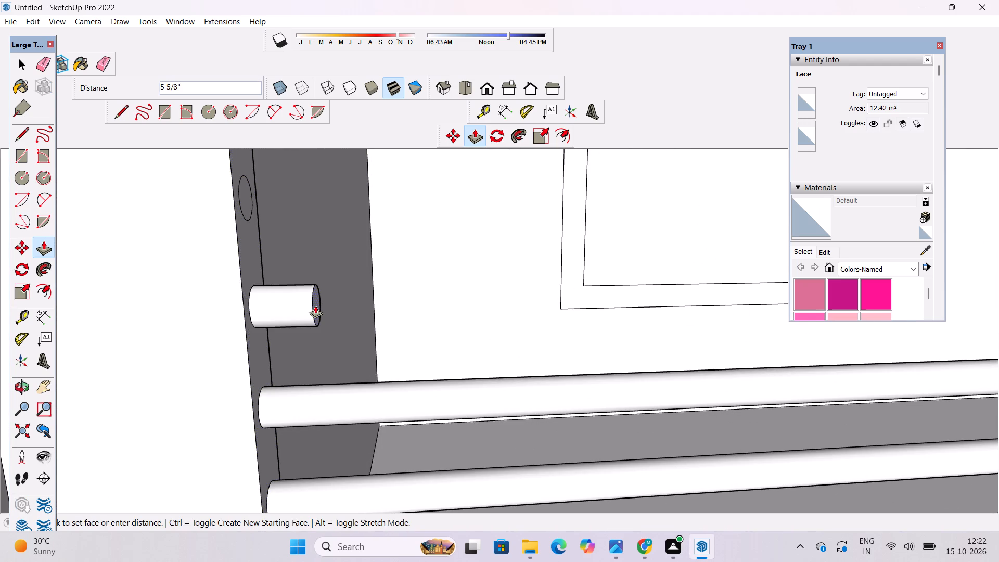
type("52'")
key("Return")
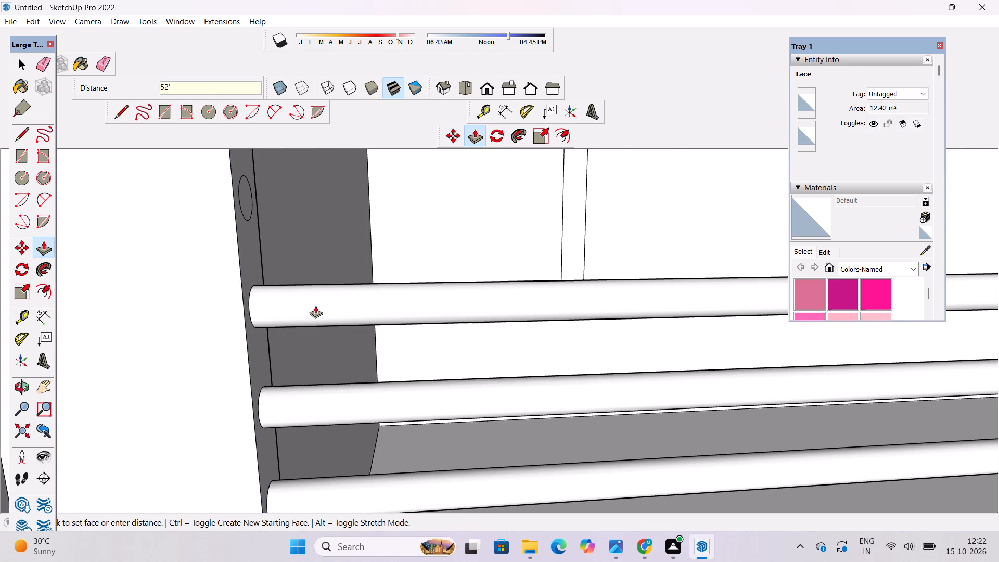
left_click(248, 205)
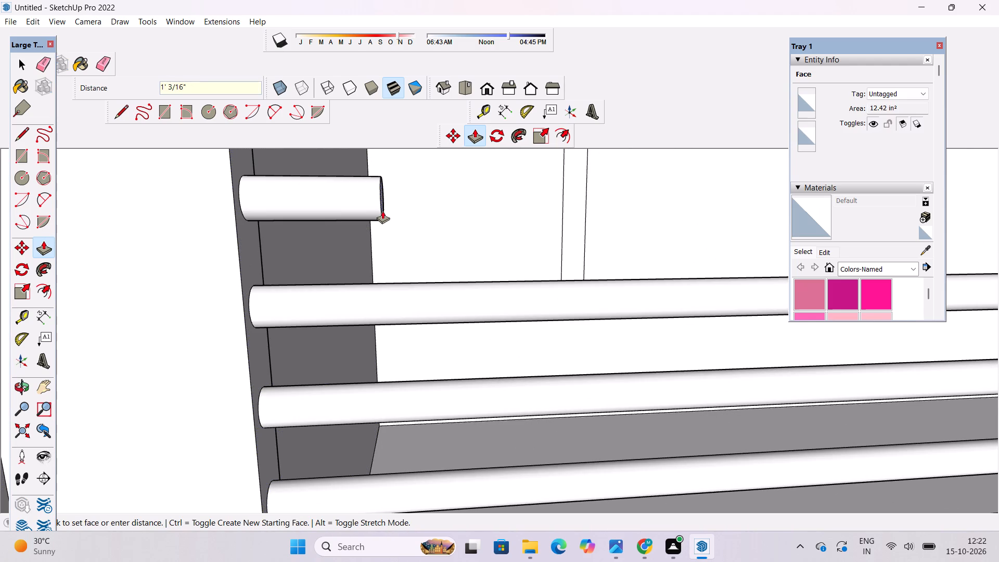
type("52'")
key("Return")
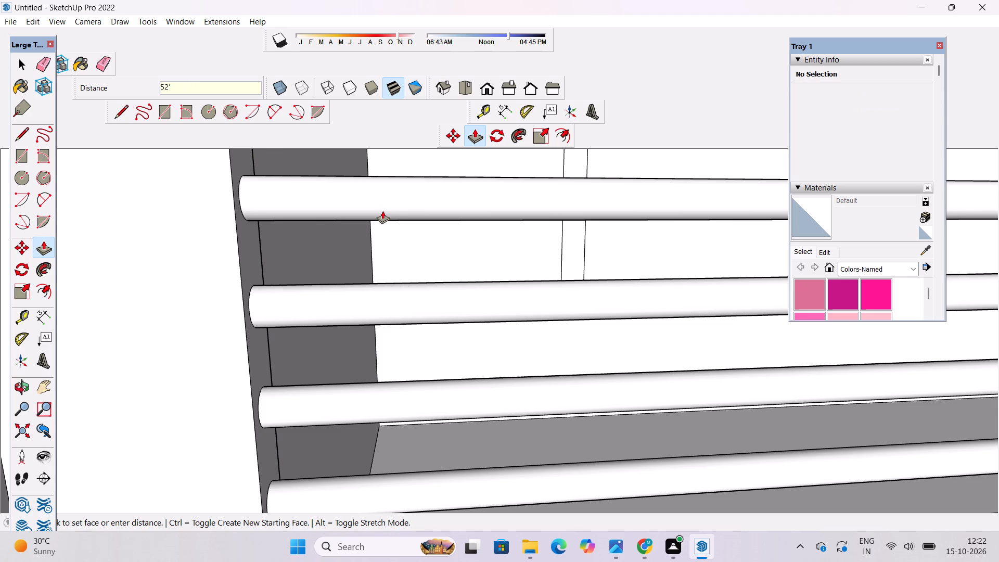
Push/Pull the fifteenth circle from the jamb's bottom, directly above the highest rod, 52' into a horizontal rod.
scroll(348, 320, "down", 8)
scroll(407, 259, "down", 3)
scroll(402, 233, "up", 4)
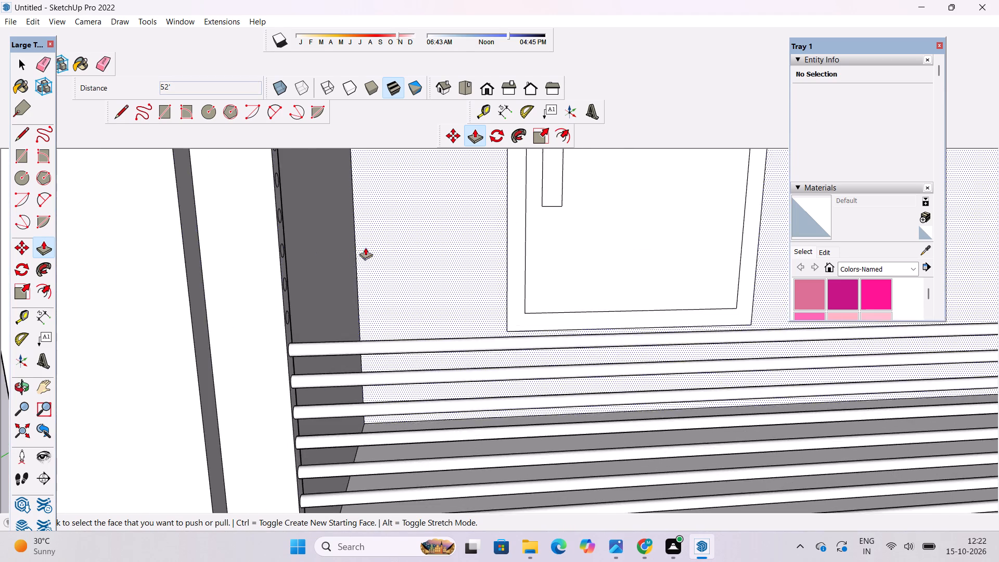
scroll(302, 294, "up", 3)
scroll(298, 299, "down", 3)
scroll(298, 299, "up", 1)
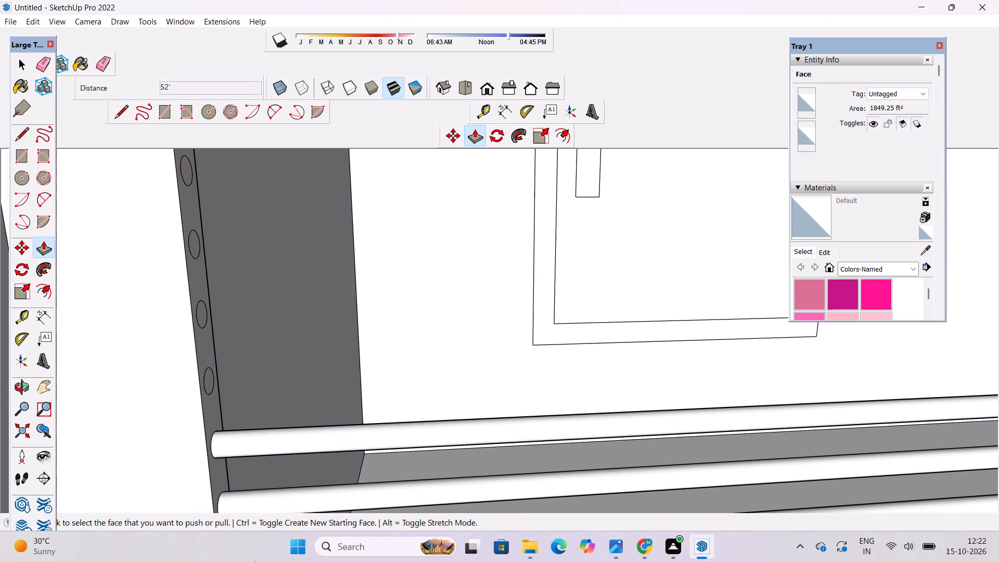
scroll(241, 444, "down", 4)
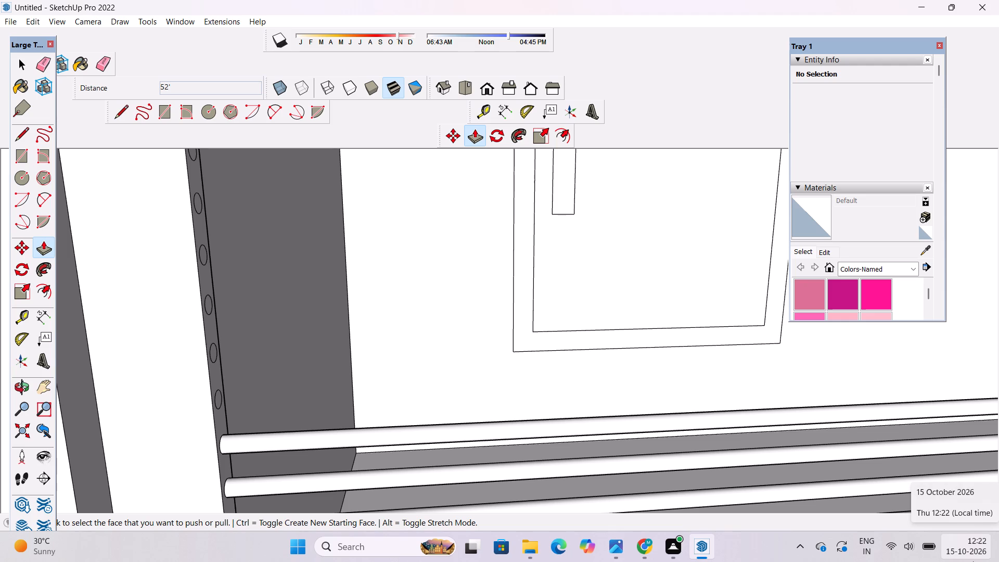
scroll(202, 281, "down", 6)
scroll(215, 362, "up", 4)
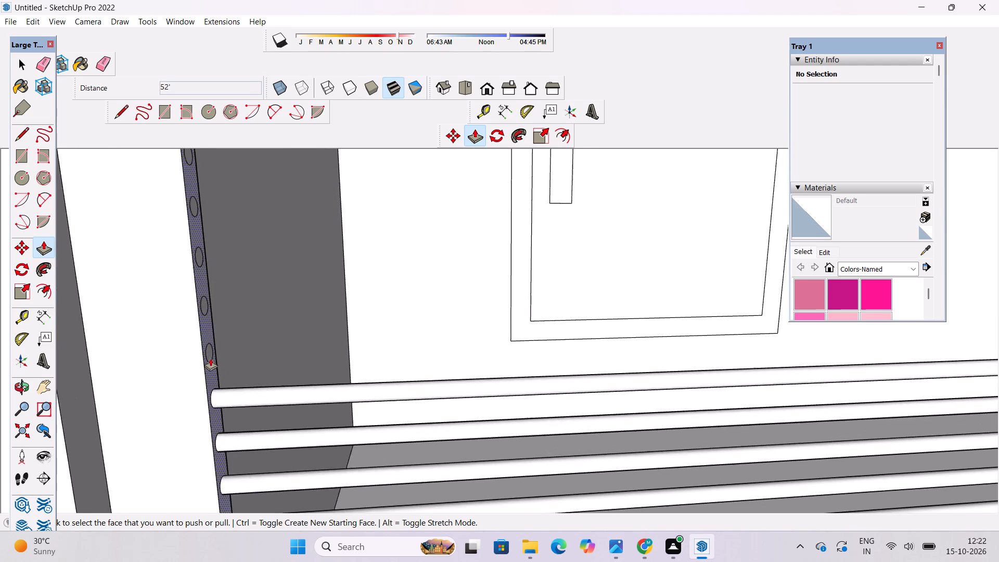
scroll(210, 358, "up", 6)
left_click(207, 354)
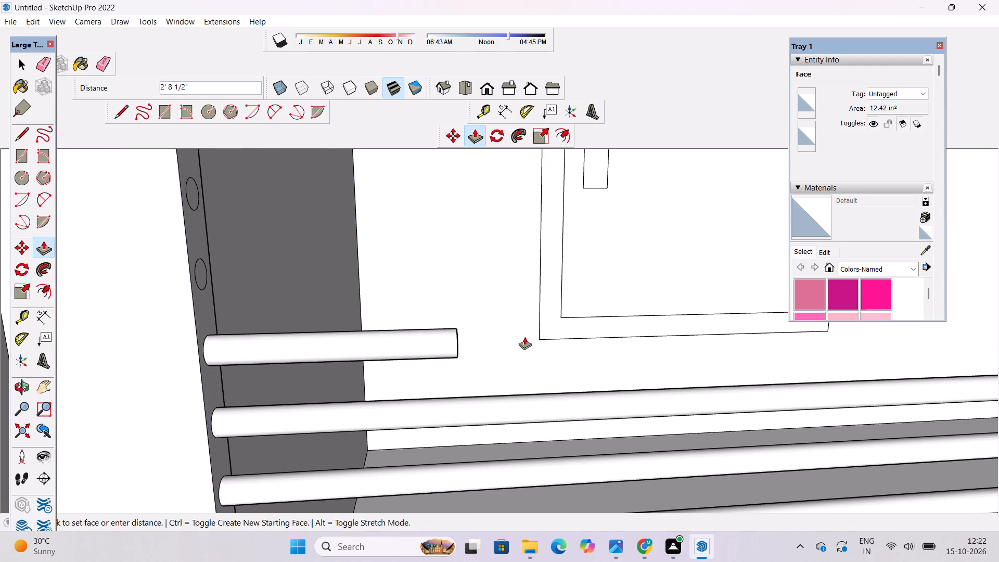
type("52'")
key("Return")
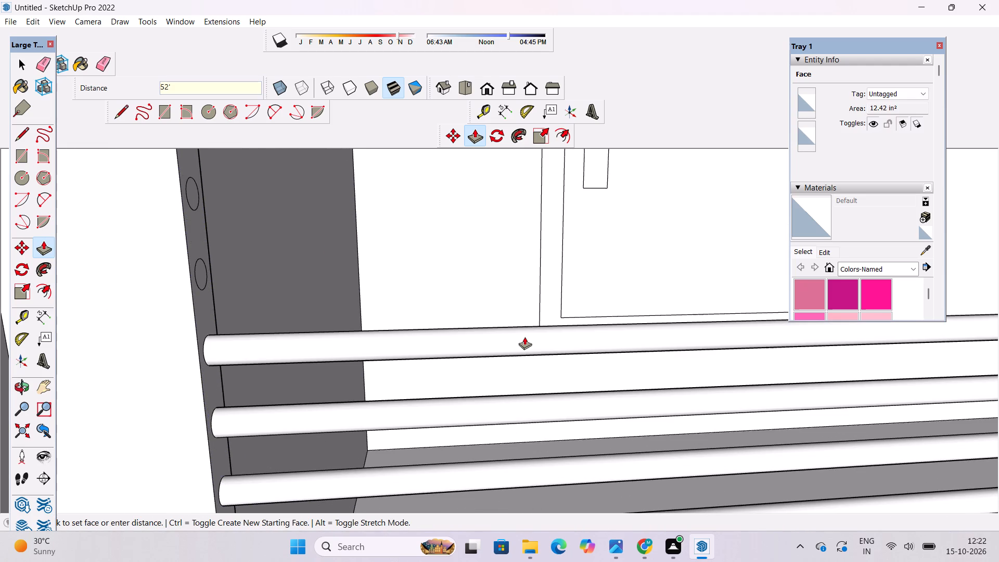
Push/Pull the sixteenth and seventeenth circles from the jamb's bottom 52' each into horizontal rods across both openings.
left_click(201, 278)
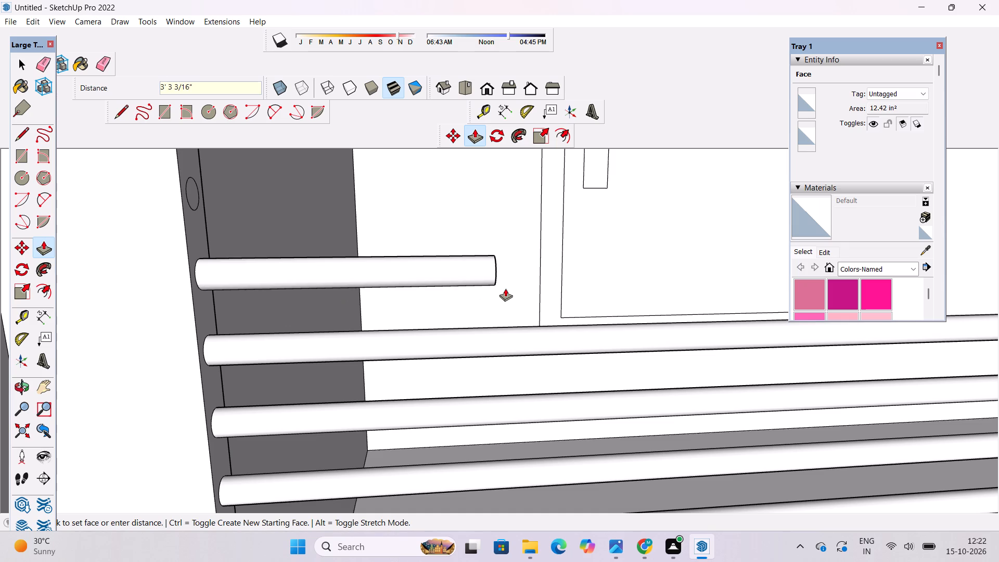
type("52'")
key("Return")
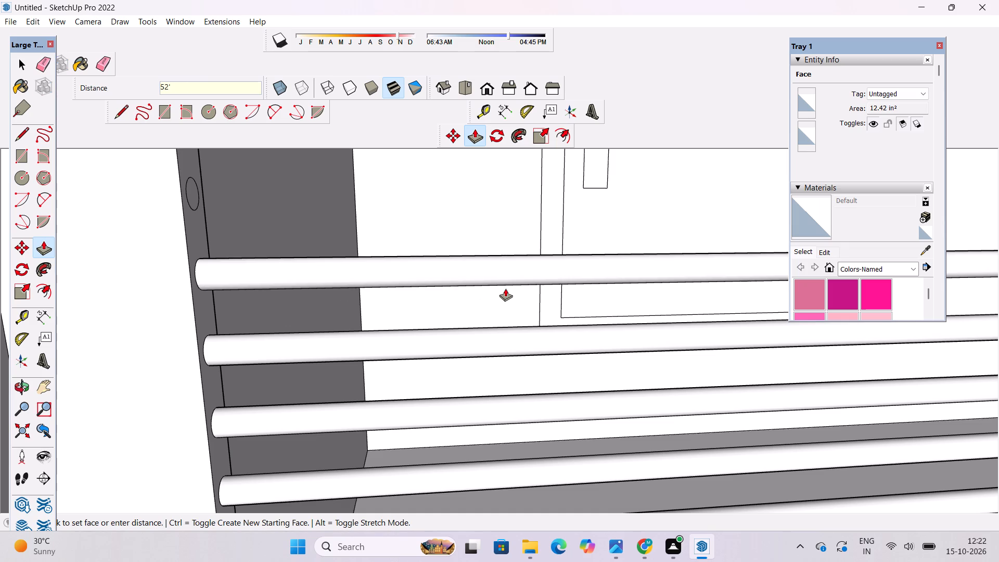
scroll(423, 335, "down", 4)
scroll(302, 250, "up", 4)
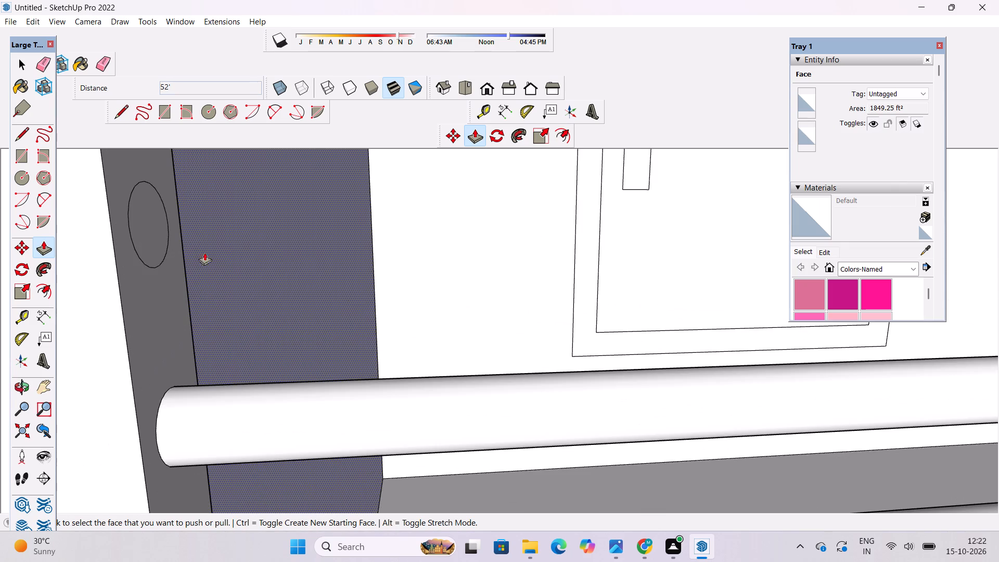
left_click(150, 221)
type("52'")
key("Return")
Push/Pull the eighteenth circle from the jamb's bottom, directly above the highest rod, 52' across both openings.
scroll(206, 284, "down", 3)
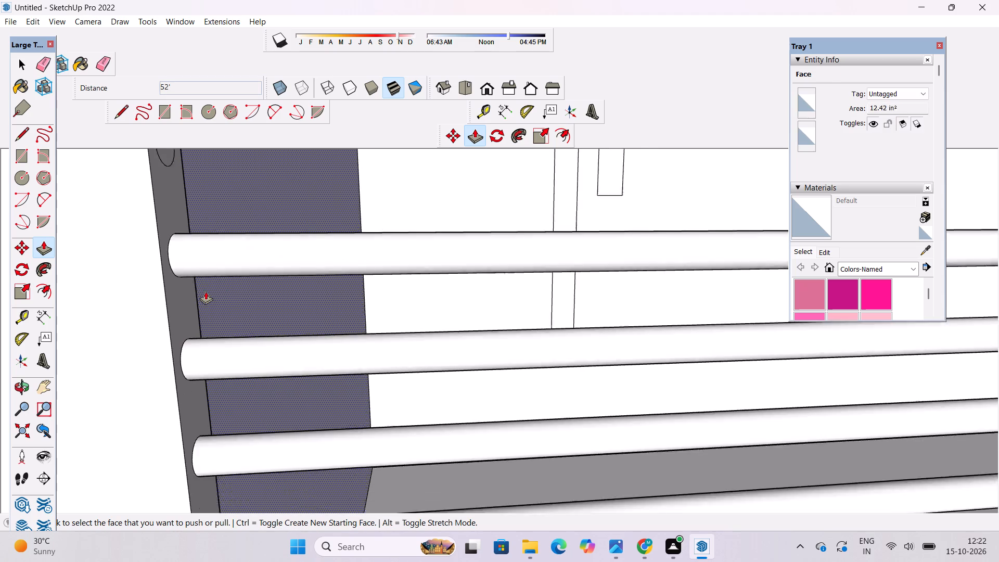
scroll(206, 292, "down", 4)
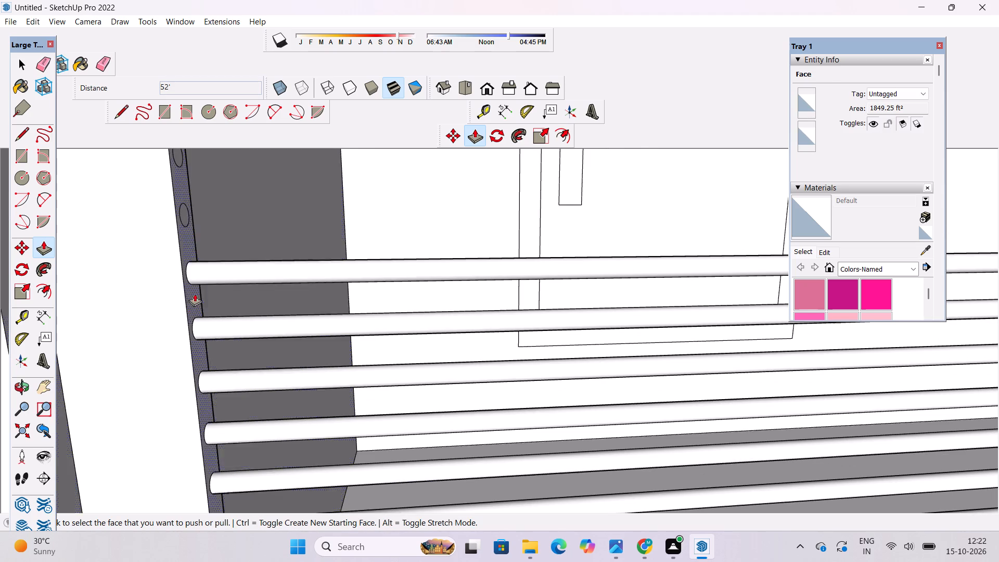
scroll(189, 301, "down", 9)
scroll(188, 235, "up", 10)
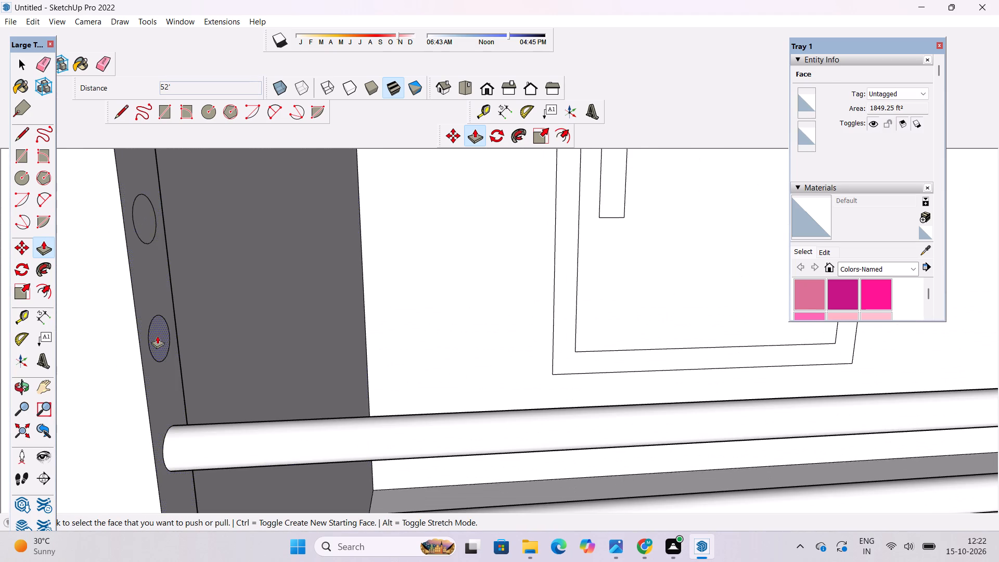
left_click(157, 336)
type("52'")
key("Return")
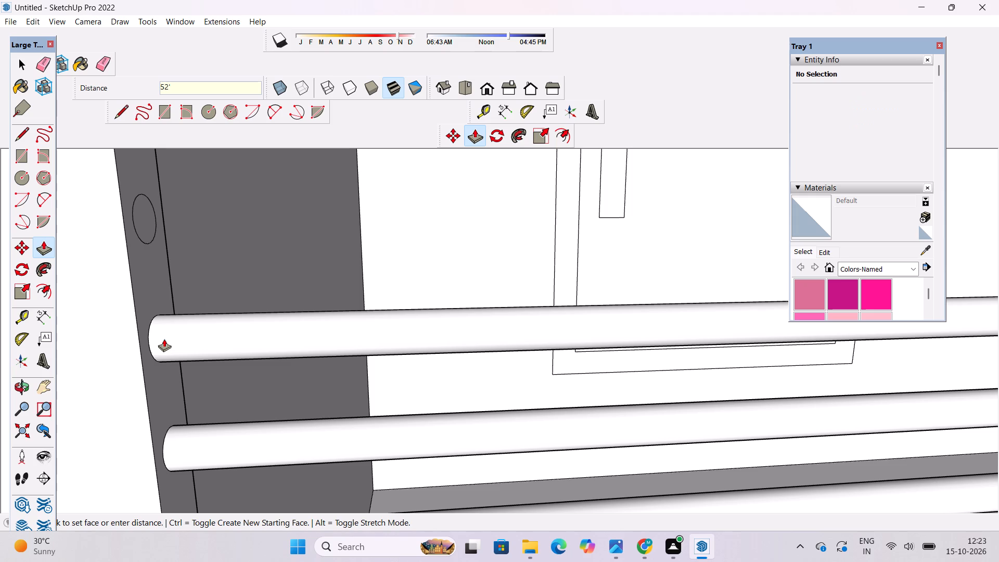
scroll(164, 339, "down", 8)
scroll(161, 299, "up", 5)
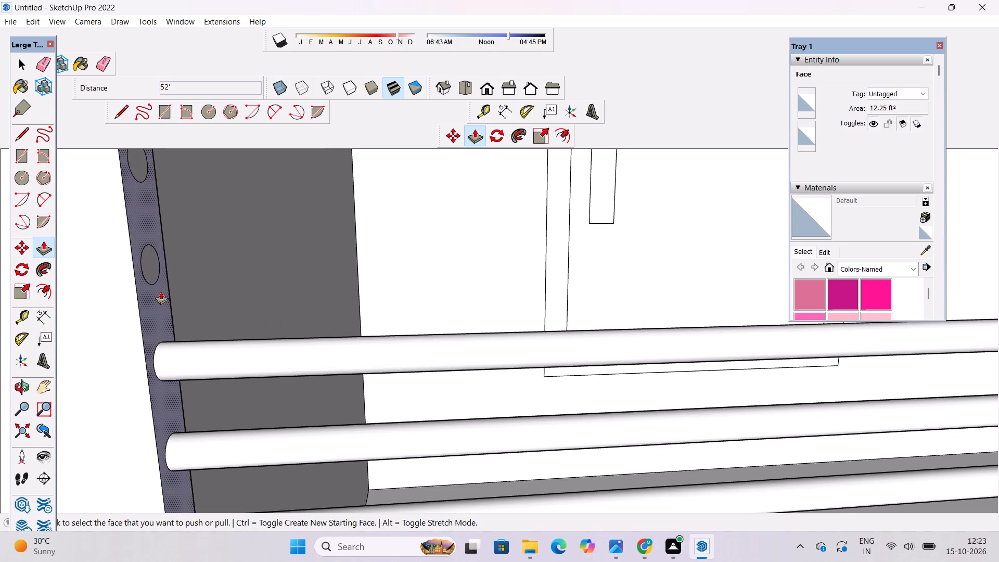
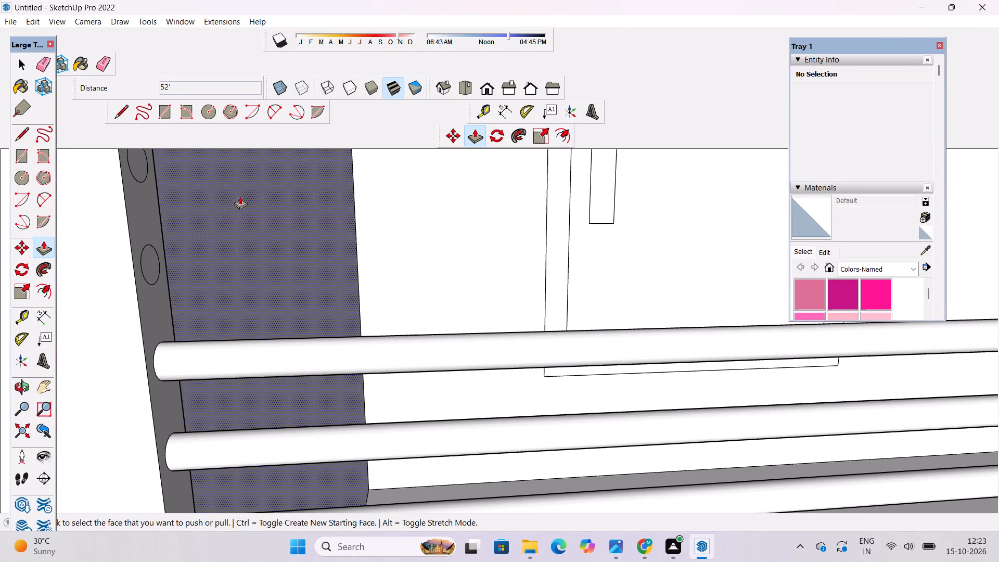
Push/Pull the nineteenth and twentieth circles from the jamb's bottom 52' each into horizontal rods across both openings.
left_click(154, 259)
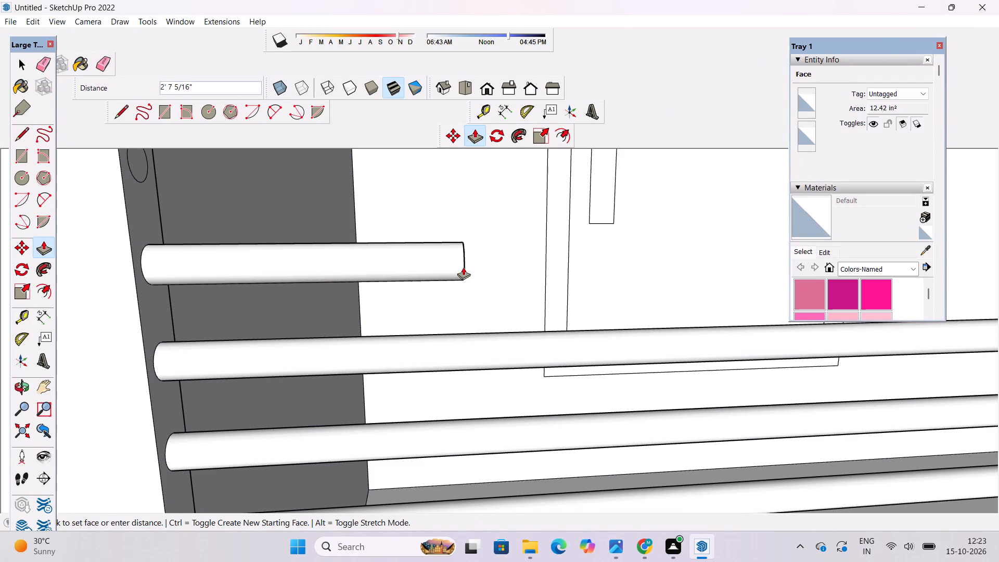
type("52'")
key("Return")
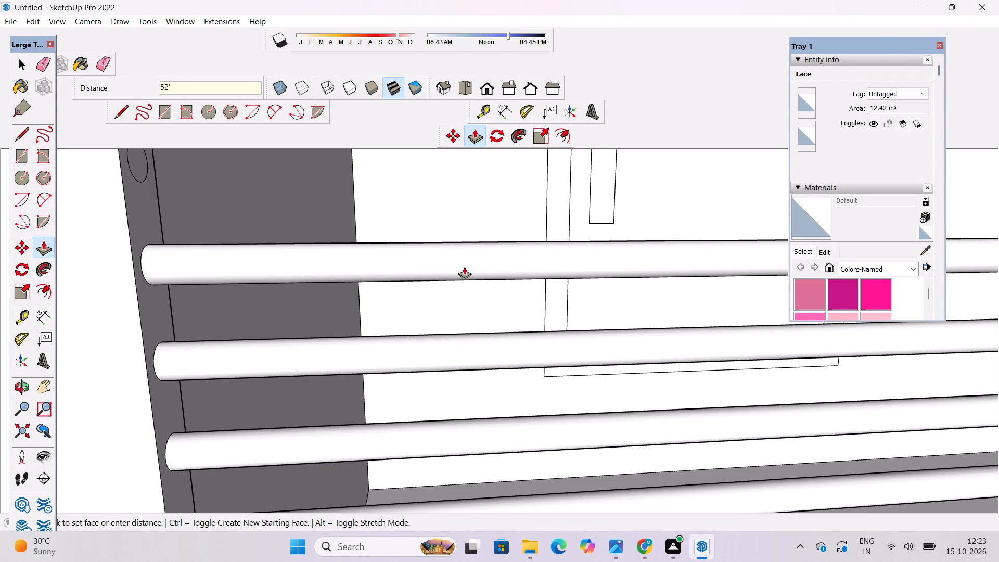
scroll(310, 326, "down", 7)
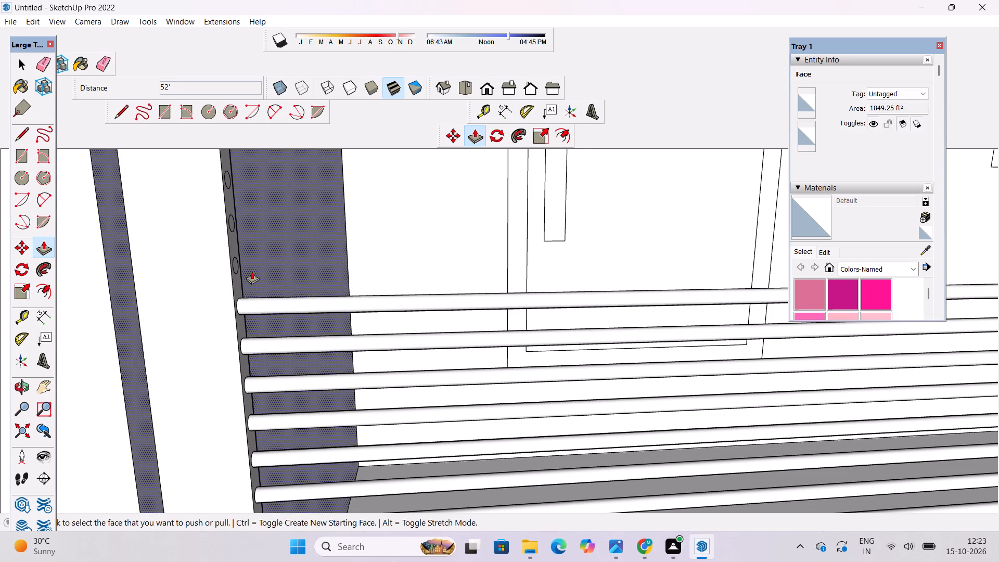
scroll(262, 272, "up", 8)
scroll(147, 241, "down", 3)
left_click(115, 228)
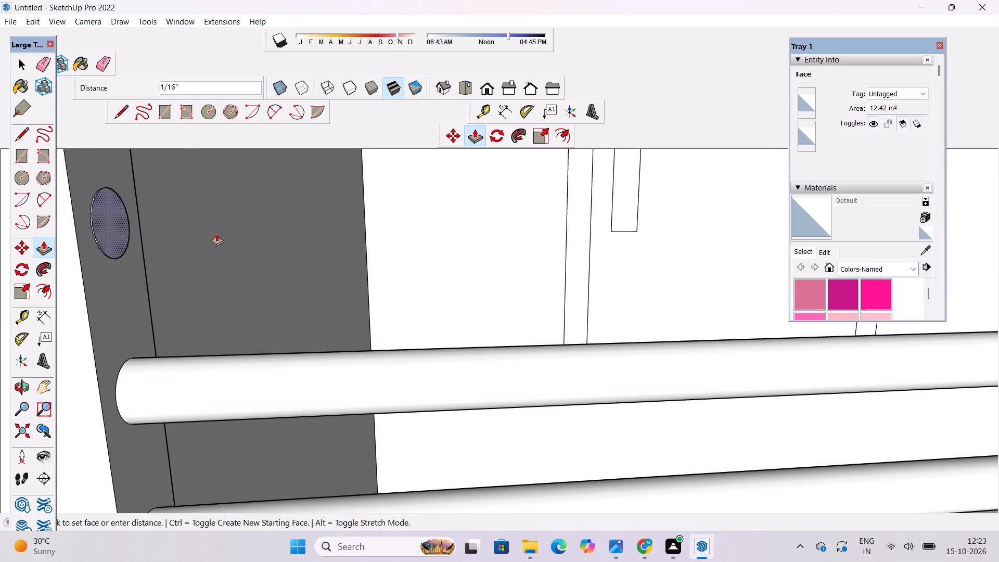
type("52'")
key("Return")
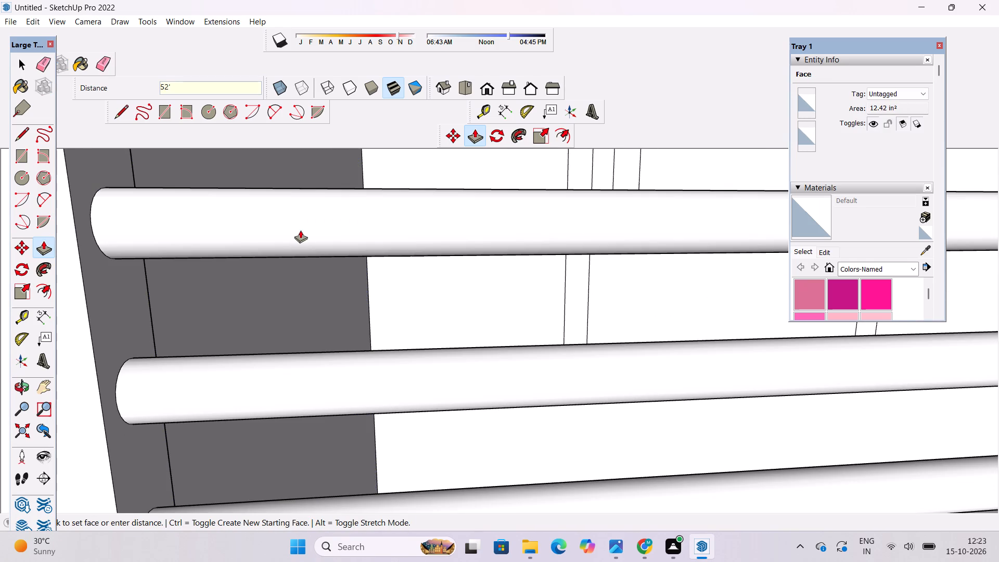
Push/Pull the twenty-first and twenty-second circles from the jamb's bottom, directly above the highest rod, 52' each across both openings.
scroll(291, 244, "down", 15)
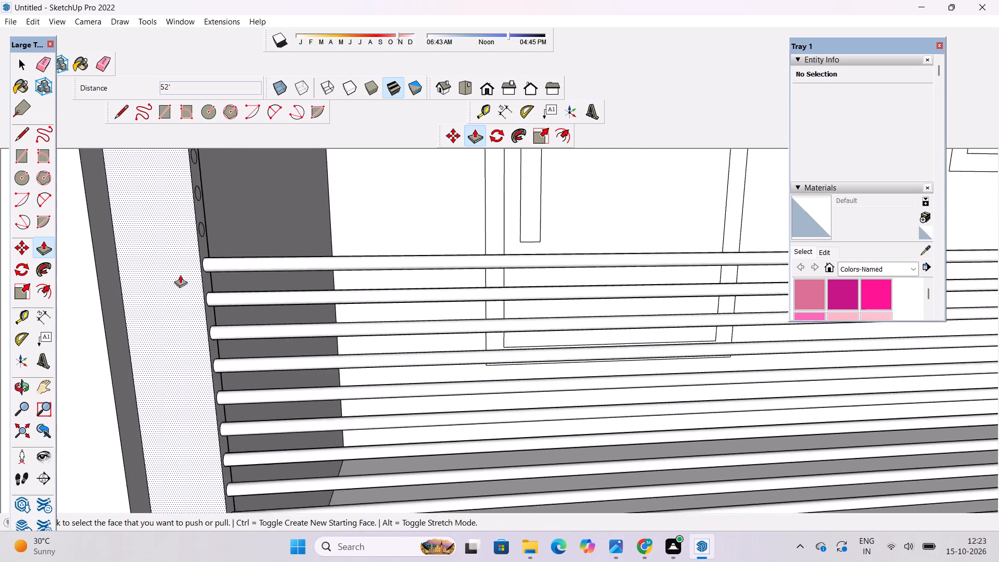
scroll(221, 209, "up", 5)
left_click(176, 262)
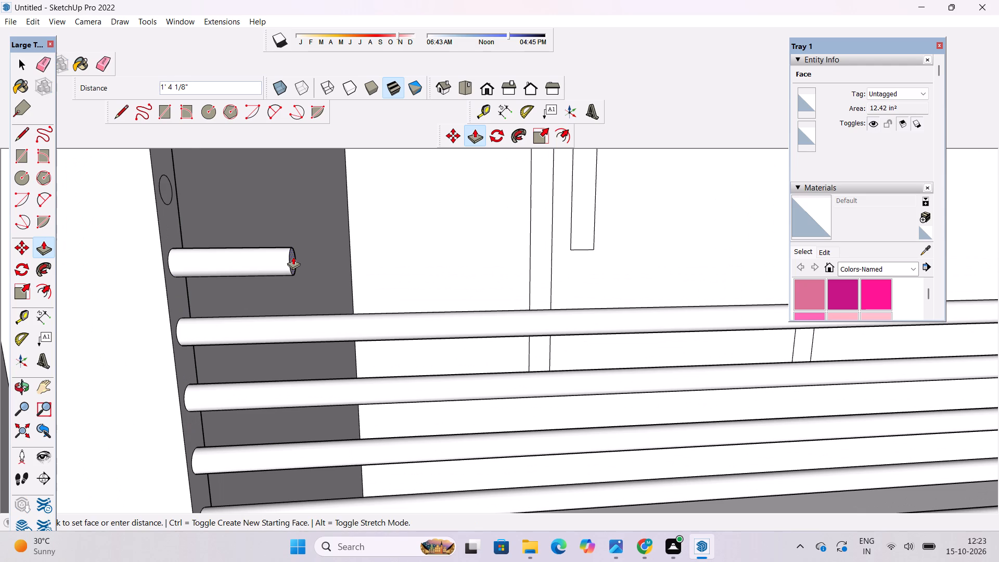
type("52'")
key("Return")
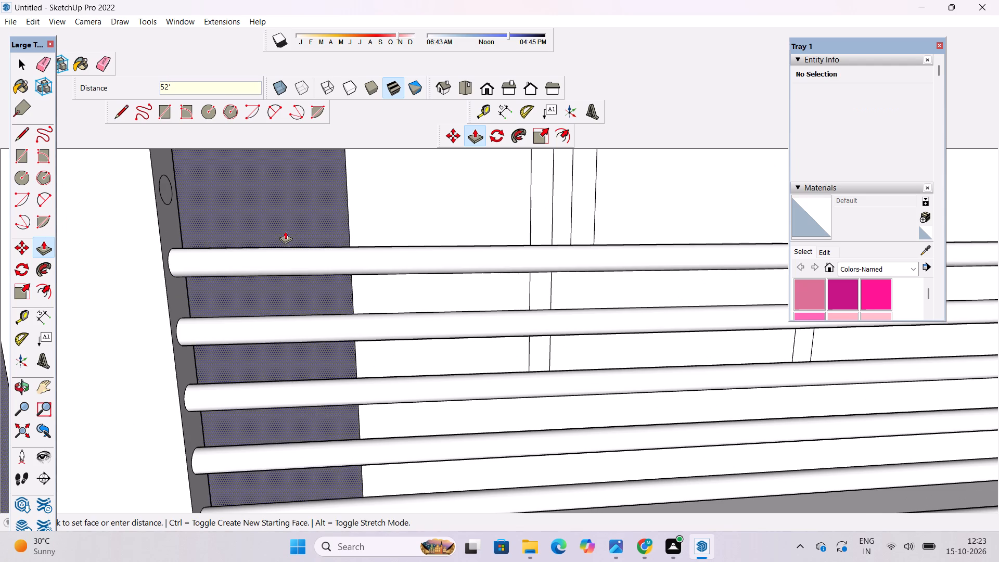
scroll(203, 281, "down", 12)
scroll(197, 228, "up", 5)
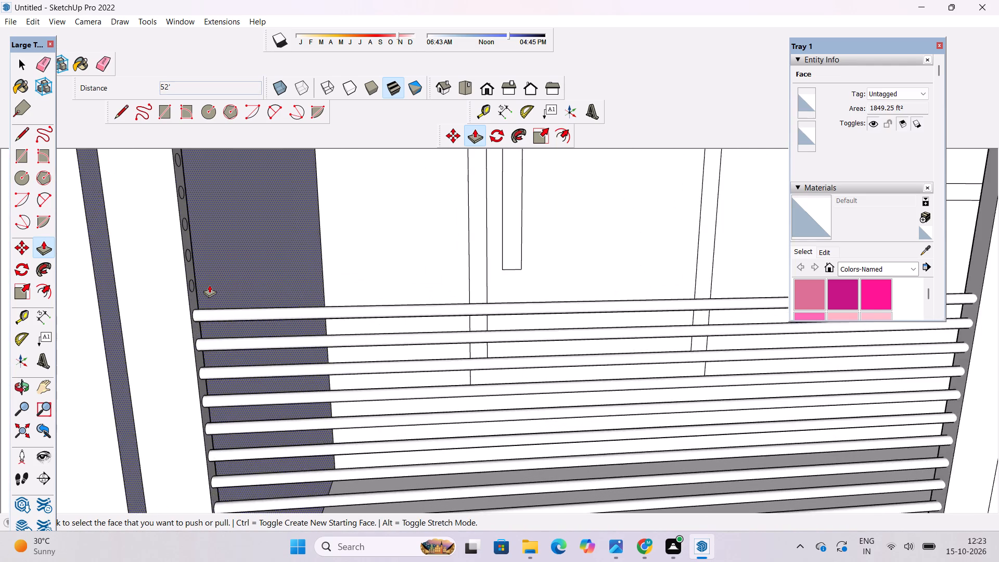
scroll(209, 285, "up", 3)
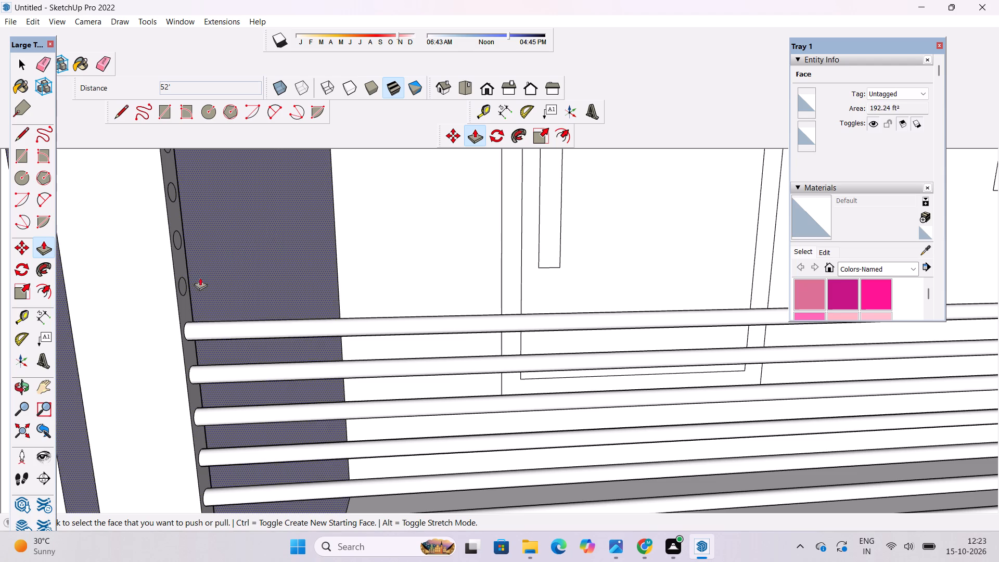
scroll(188, 282, "up", 9)
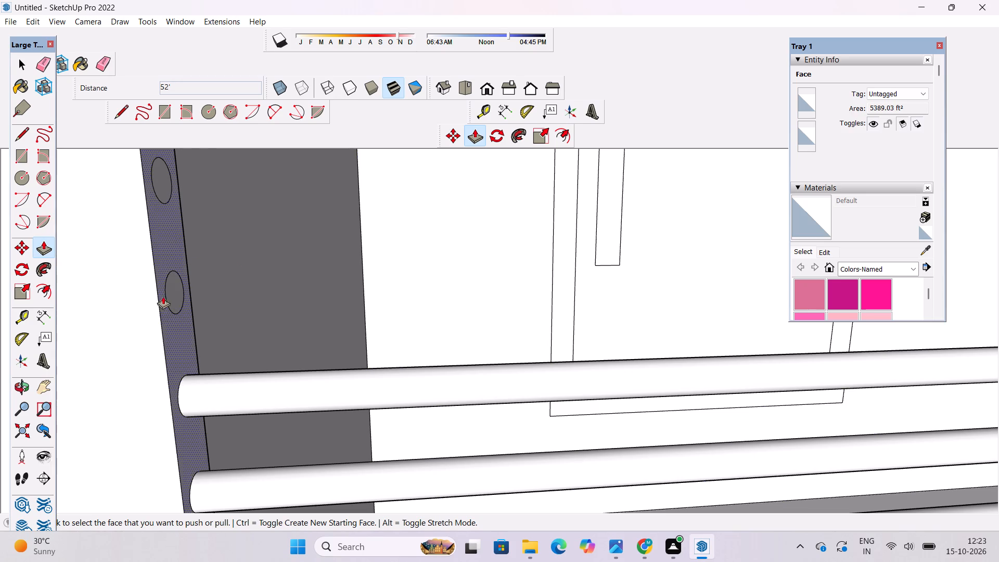
left_click(175, 290)
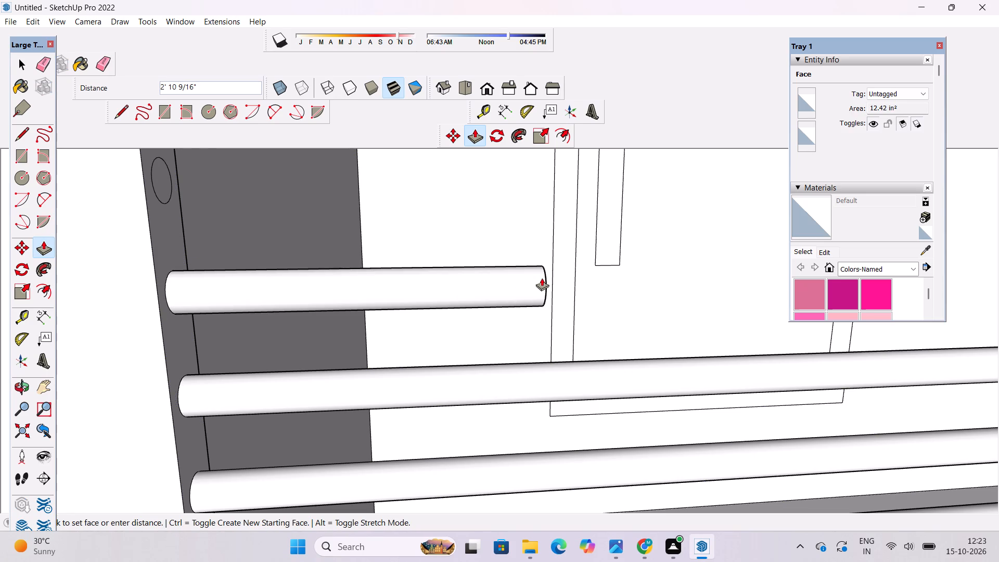
type("52'")
key("Return")
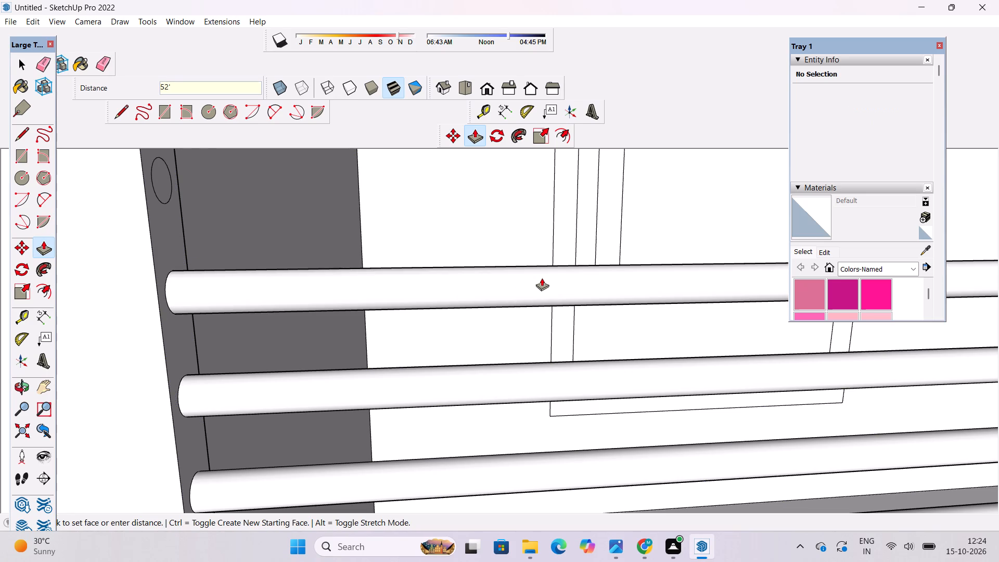
Push/Pull the twenty-third and twenty-fourth circles from the jamb's bottom 52' each into horizontal rods across both openings.
scroll(113, 347, "down", 7)
scroll(152, 332, "down", 3)
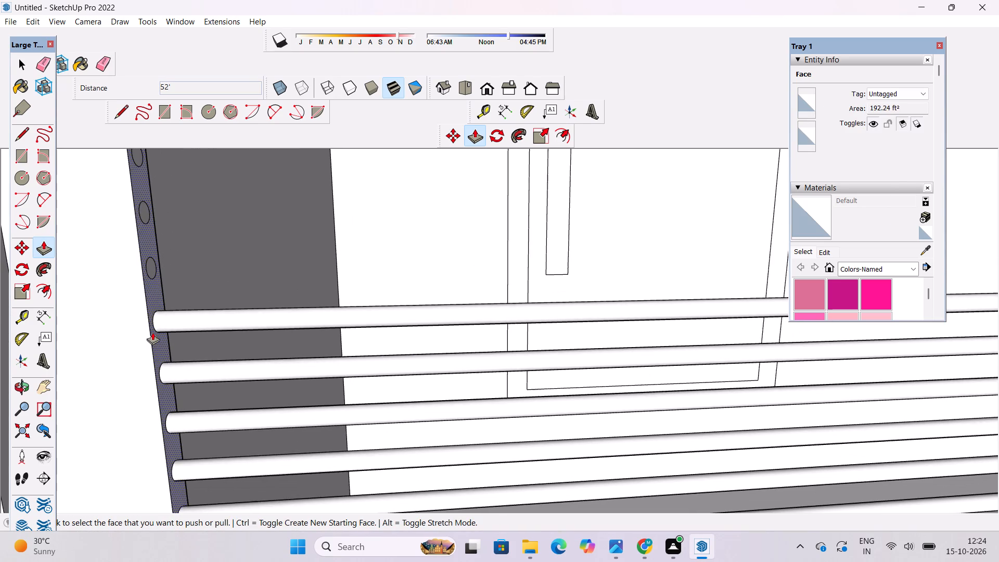
scroll(145, 258, "up", 5)
left_click(155, 281)
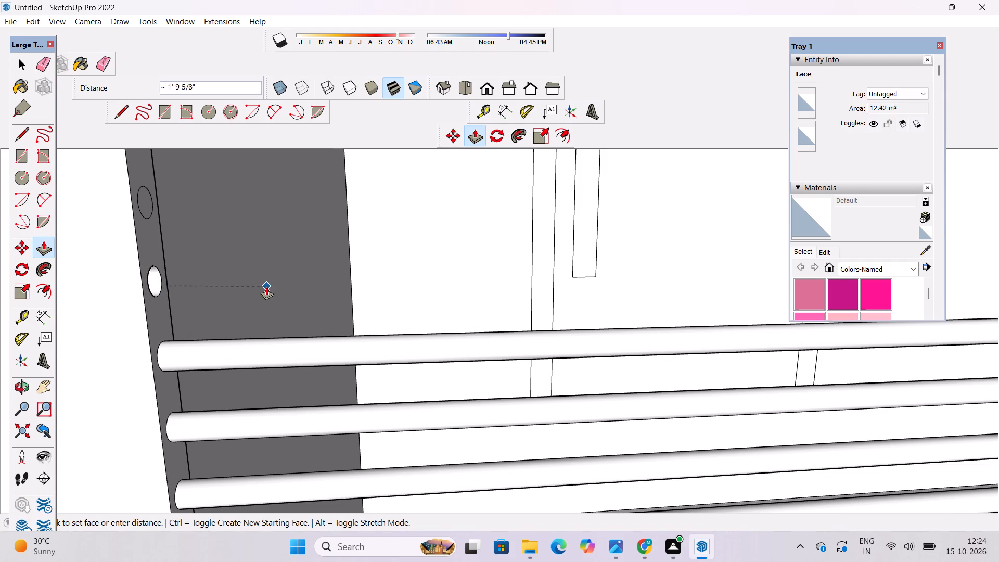
type("52'")
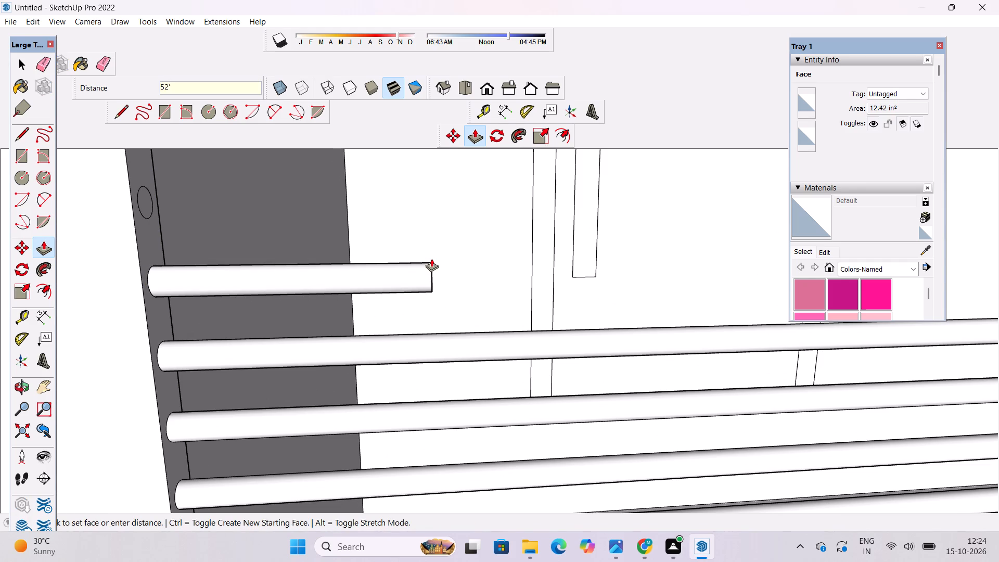
key("Return")
scroll(132, 394, "down", 6)
scroll(147, 265, "up", 5)
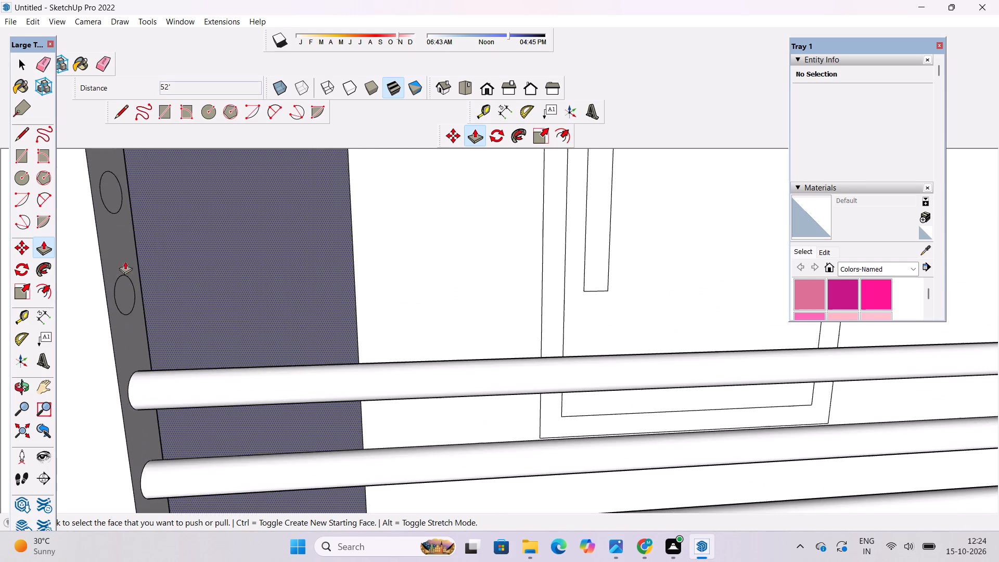
left_click(127, 291)
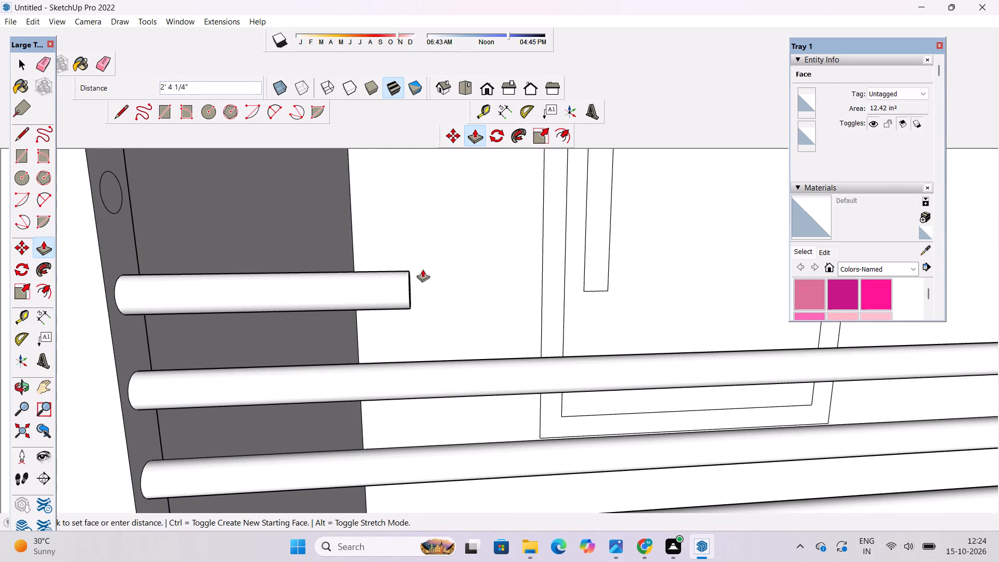
type("52'")
key("Return")
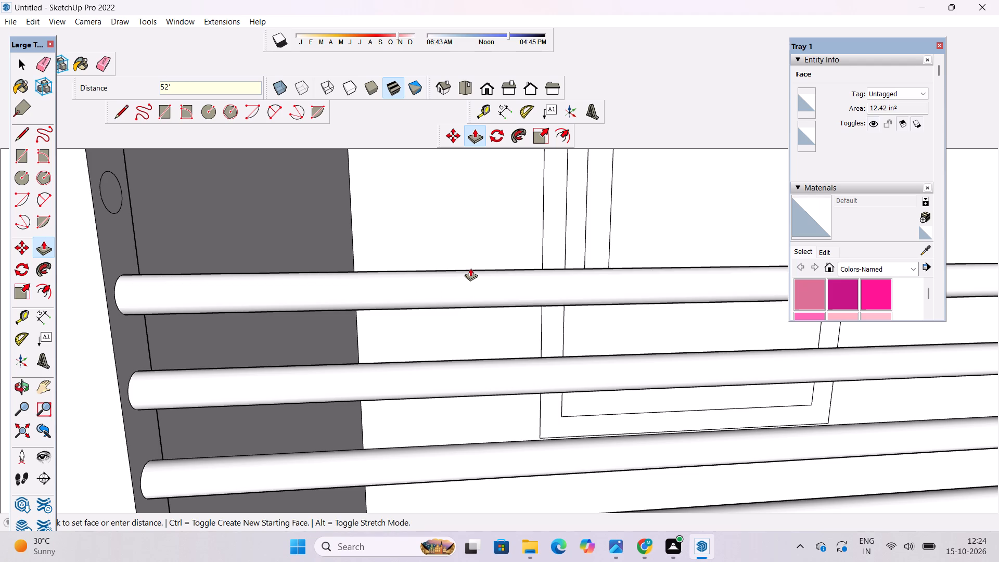
Push/Pull the next two circles above the highest rod, the twenty-fifth and twenty-sixth from the jamb's bottom, 52' each.
scroll(259, 396, "down", 6)
scroll(174, 259, "up", 4)
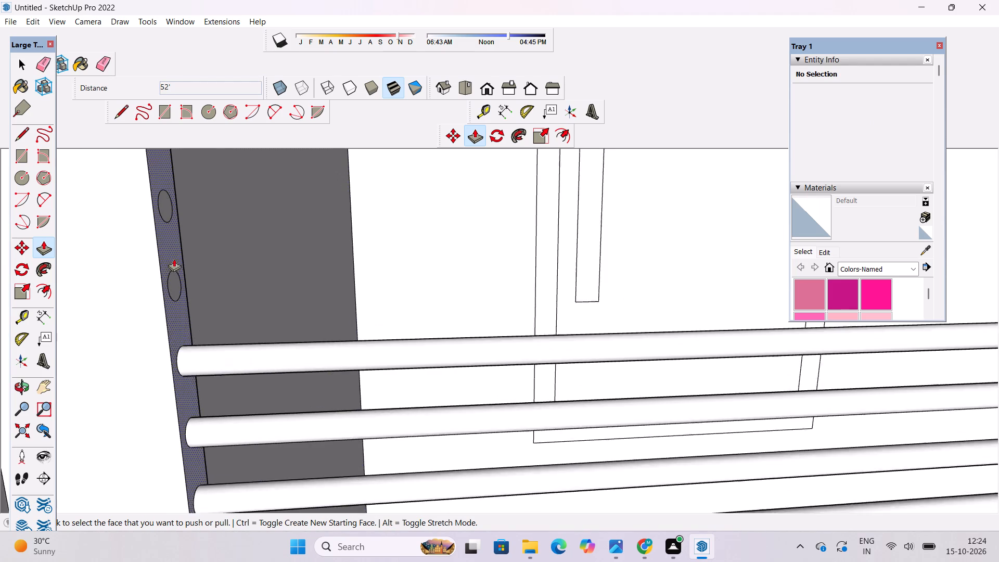
left_click(174, 285)
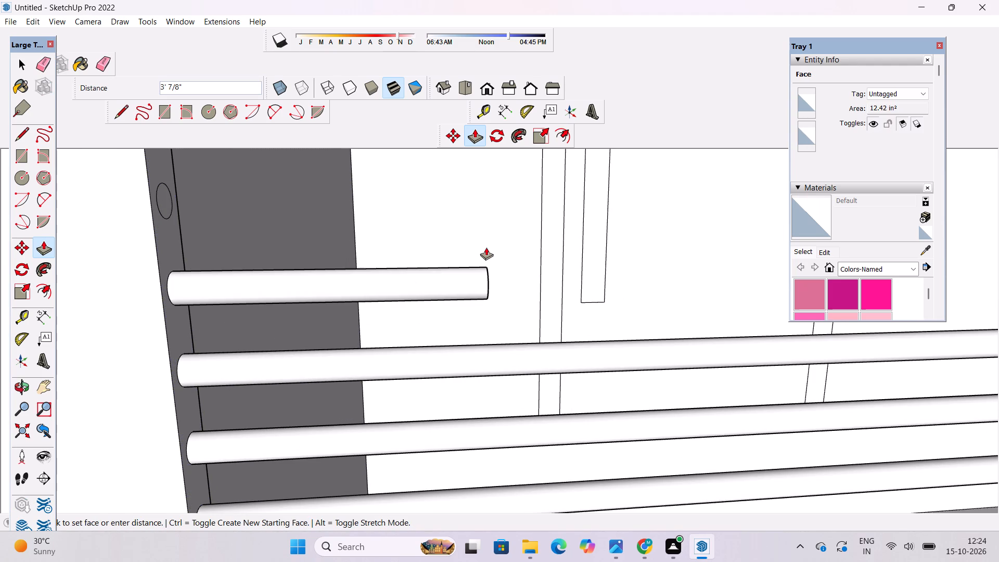
type("52'")
key("Return")
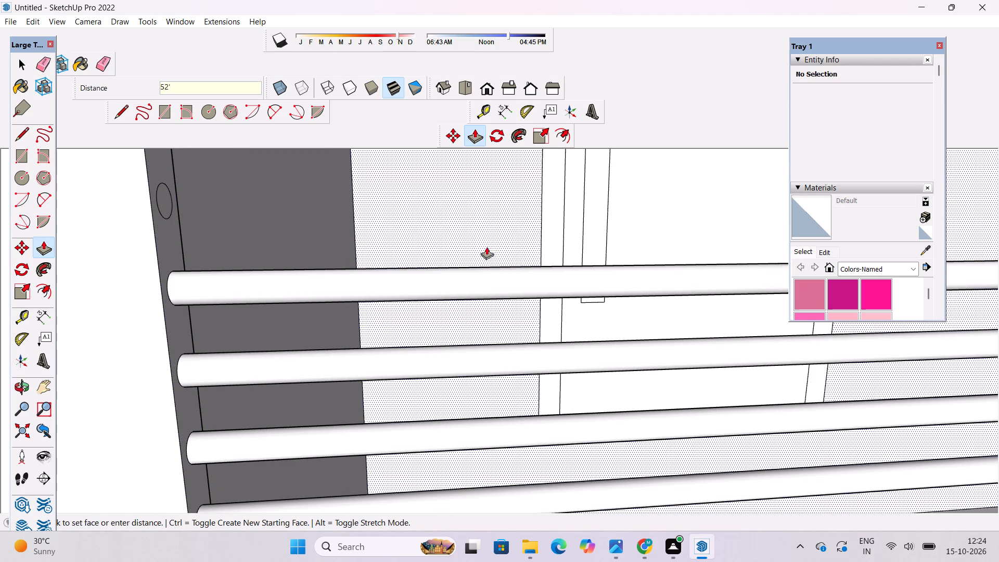
scroll(192, 333, "up", 1)
scroll(191, 333, "down", 18)
scroll(172, 181, "up", 6)
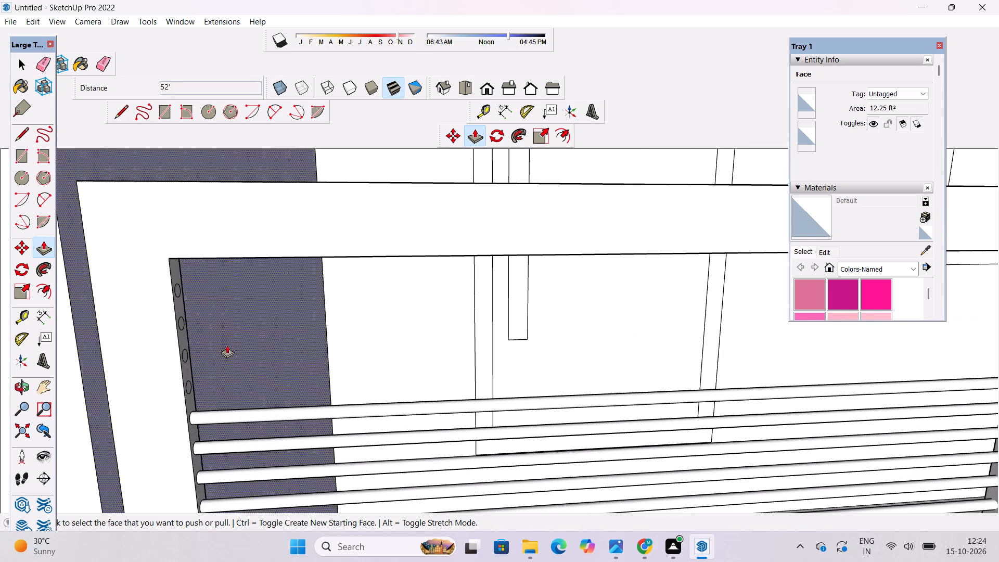
scroll(205, 394, "up", 7)
left_click(163, 376)
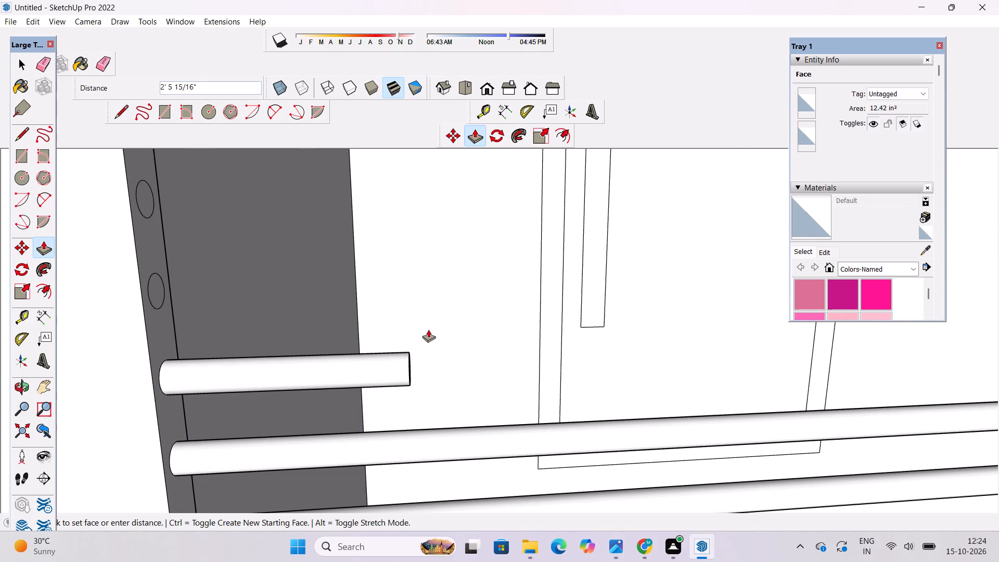
type("52'")
key("Return")
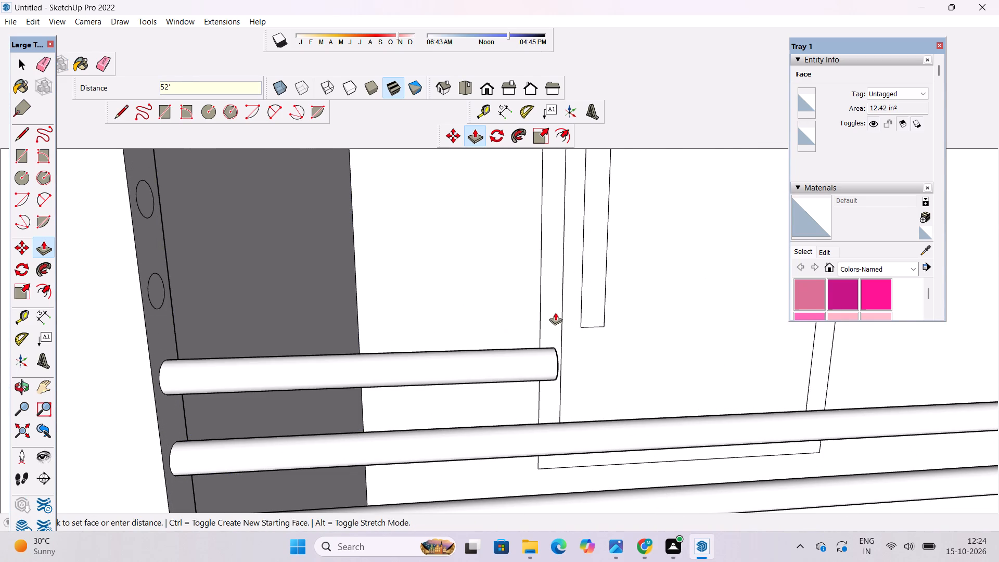
Push/Pull the twenty-seventh and twenty-eighth circles from the bottom 52' each, leaving only the jamb's topmost circle flat.
scroll(164, 326, "down", 4)
scroll(142, 270, "up", 1)
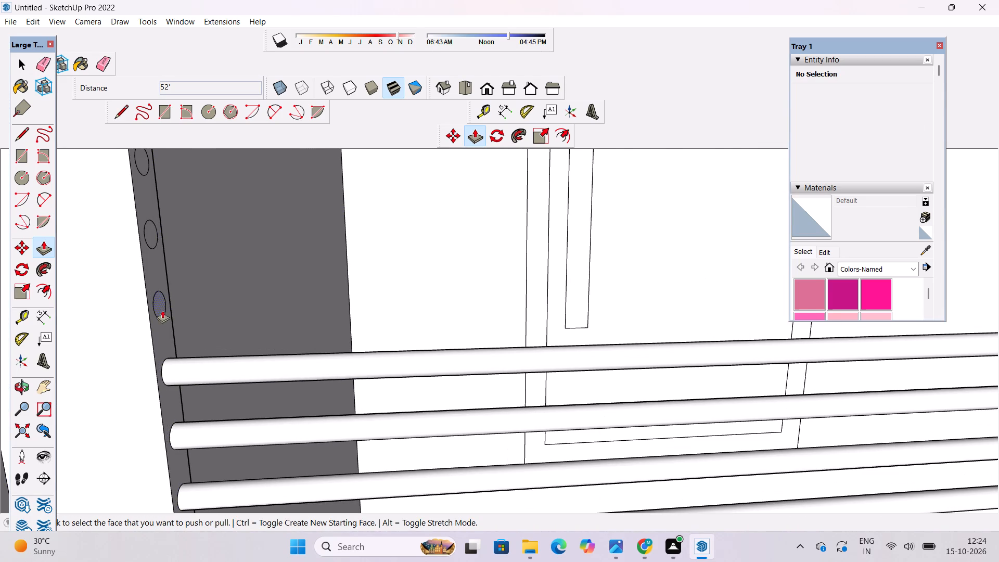
left_click(162, 306)
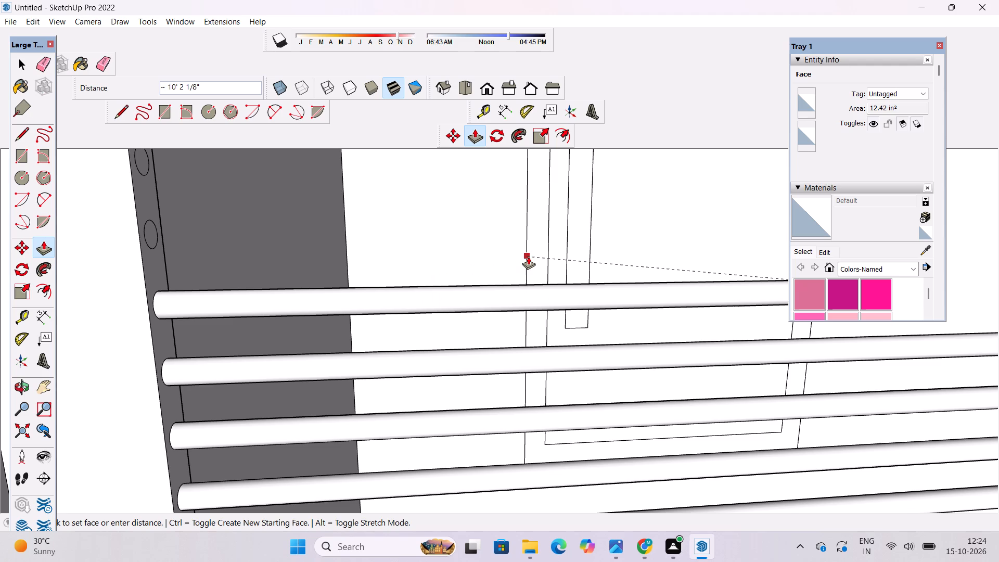
type("52'")
key("Return")
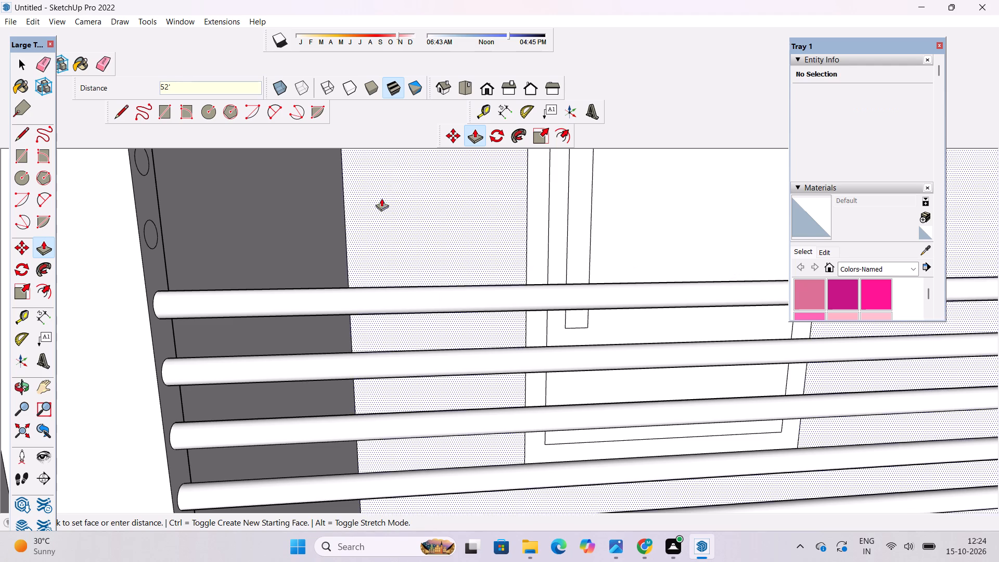
scroll(184, 319, "down", 7)
scroll(152, 247, "up", 5)
left_click(169, 280)
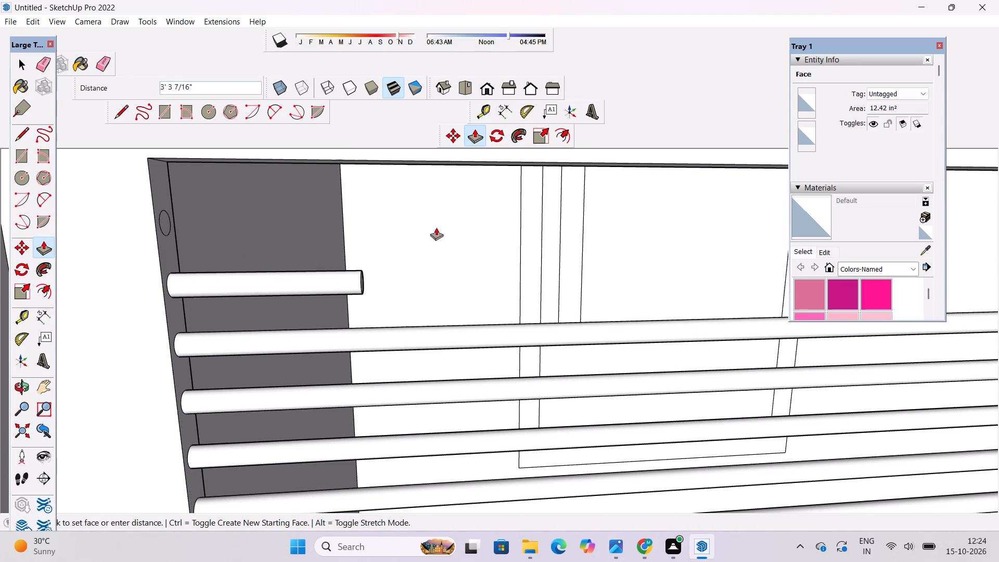
type("52'")
key("Return")
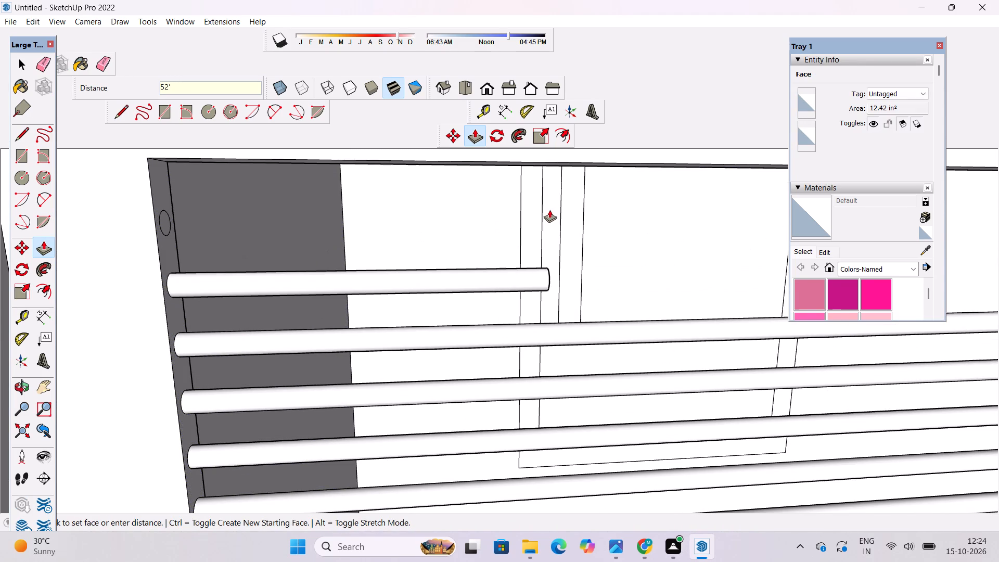
Push/Pull the jamb's topmost circle, just below the opening's head, 52' into the last horizontal rod across both openings.
scroll(158, 218, "up", 2)
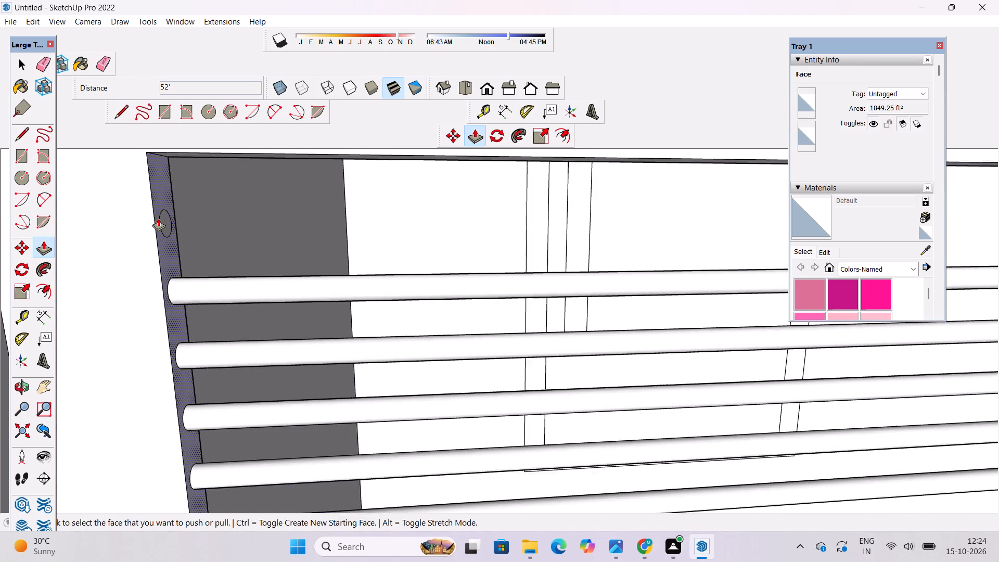
scroll(158, 218, "up", 3)
left_click(174, 231)
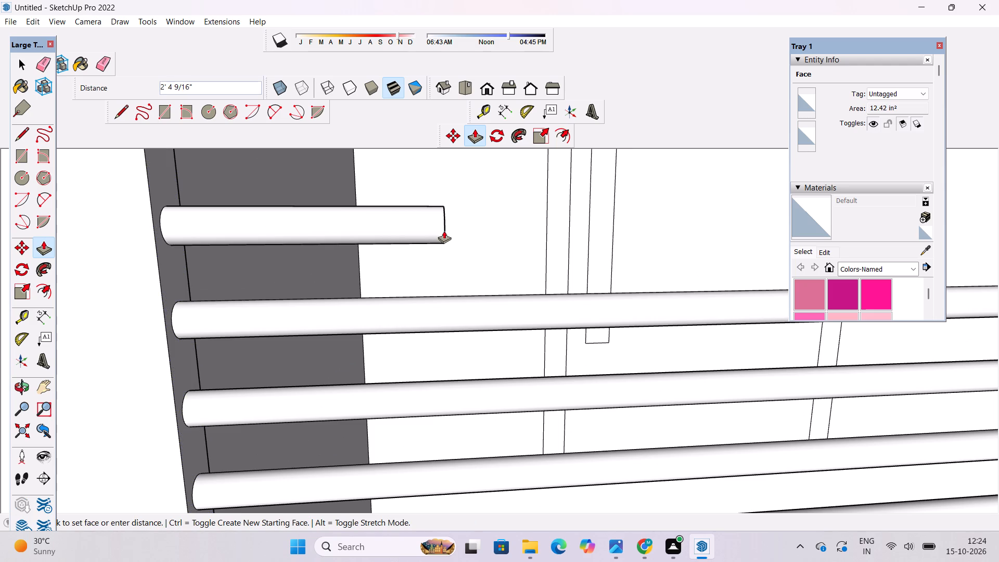
type("52'")
key("Return")
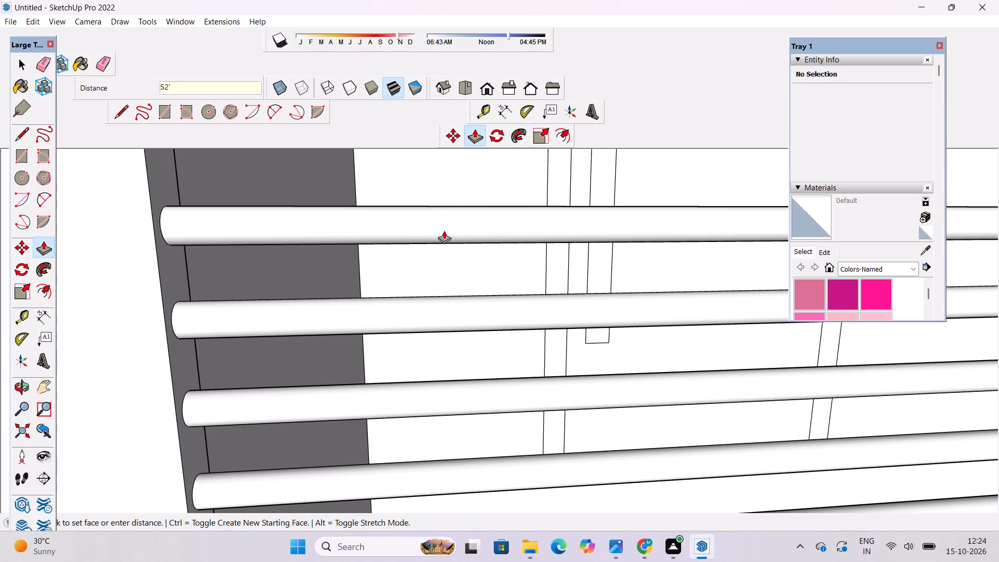
Examine the finished rods across both openings and how their far ends meet the second opening's far jamb.
key("o")
scroll(360, 246, "down", 11)
left_click_drag(575, 296, 199, 296, "shift")
scroll(214, 266, "down", 6)
left_click_drag(259, 321, 386, 275, "shift")
left_click_drag(399, 305, 412, 291)
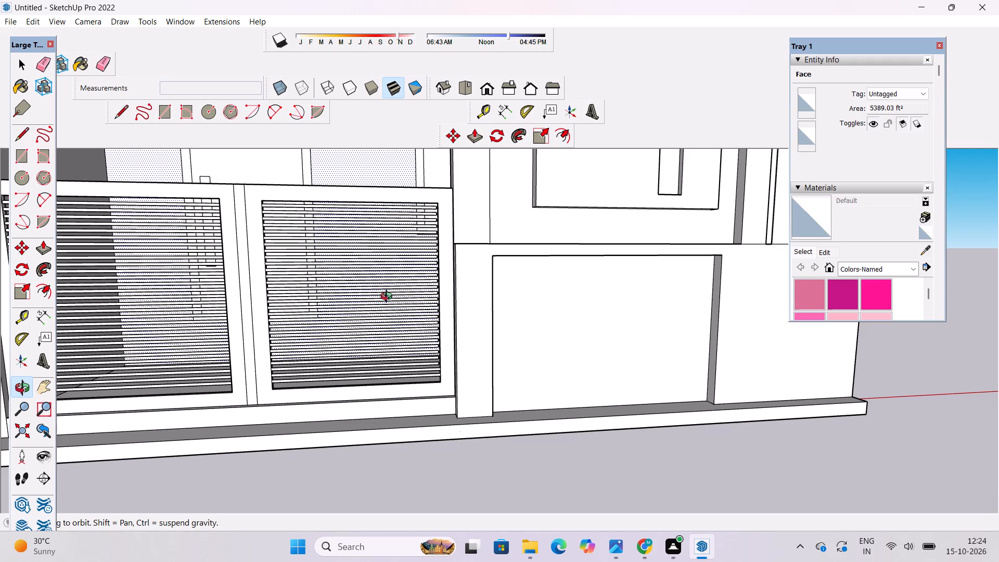
scroll(438, 292, "up", 11)
left_click_drag(458, 353, 394, 369)
scroll(427, 428, "up", 4)
left_click_drag(426, 408, 426, 373, "shift")
left_click_drag(428, 373, 451, 385)
scroll(455, 457, "up", 8)
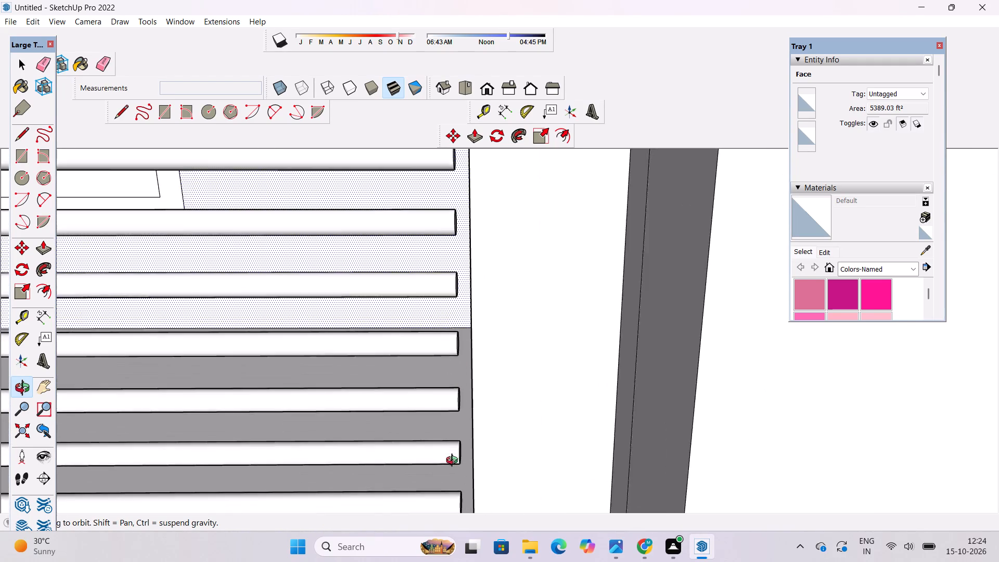
Push/Pull the end face of the lowest rod still short of the second opening's far jamb about 2 7/16" into the jamb.
scroll(454, 462, "up", 3)
left_click_drag(449, 467, 444, 386, "shift")
scroll(444, 385, "down", 11)
scroll(441, 366, "up", 17)
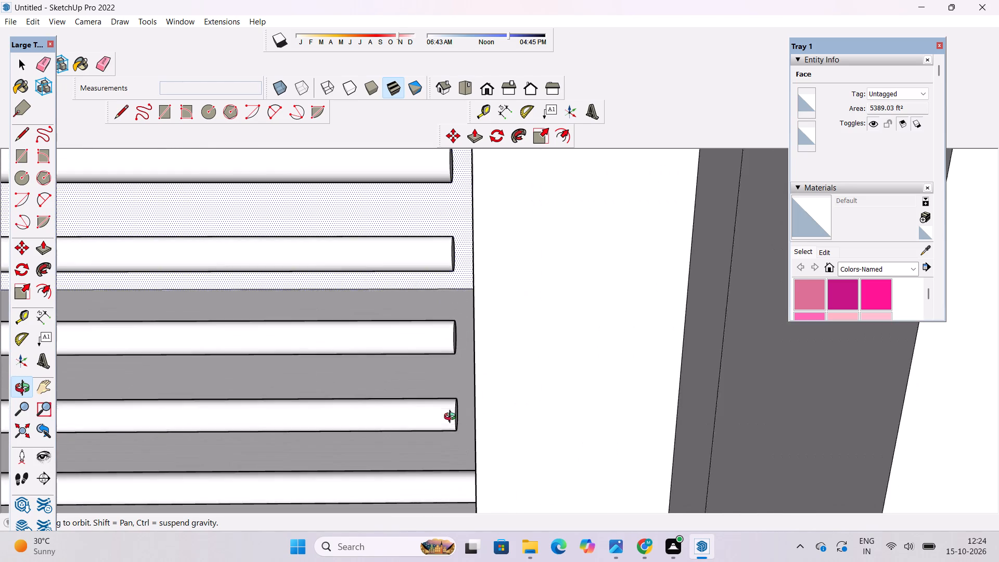
scroll(454, 425, "up", 9)
left_click_drag(460, 416, 484, 416)
left_click_drag(484, 416, 466, 418)
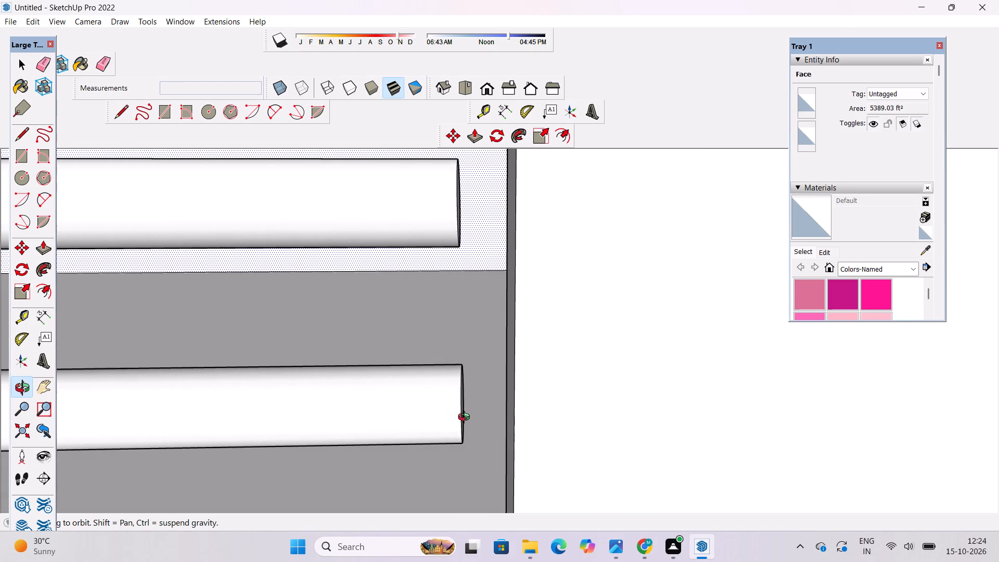
key("p")
scroll(467, 414, "up", 6)
scroll(462, 406, "down", 5)
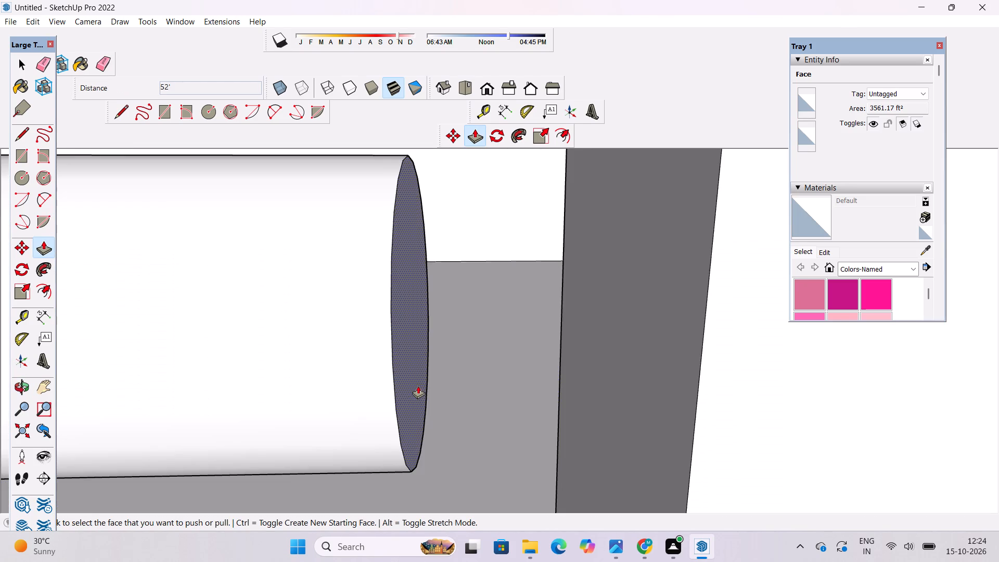
left_click(418, 386)
left_click(671, 403)
scroll(460, 454, "down", 7)
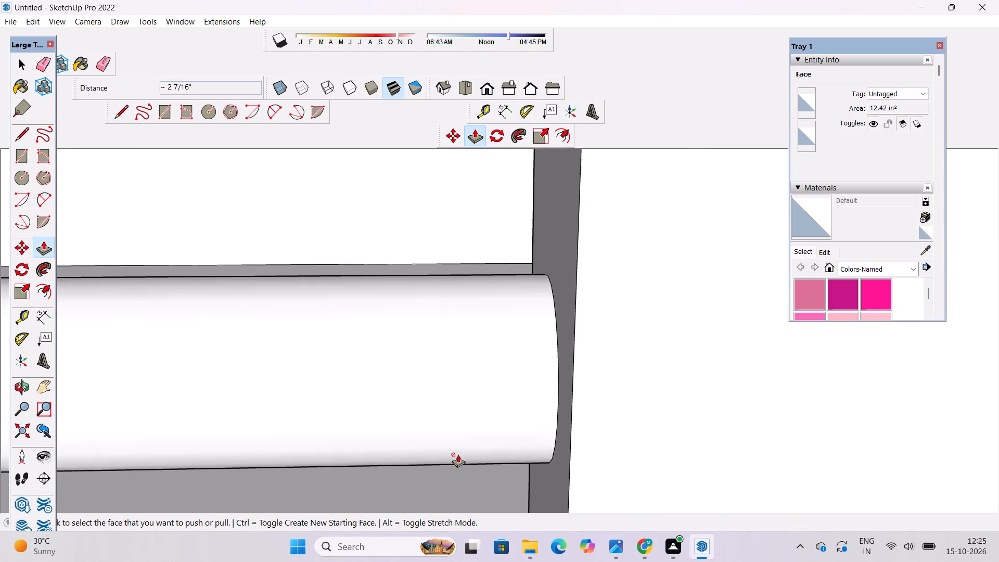
Push/Pull the end face of the next short rod above about 2 7/16" into the second opening's far jamb.
scroll(473, 376, "down", 11)
scroll(486, 170, "up", 4)
scroll(486, 170, "down", 2)
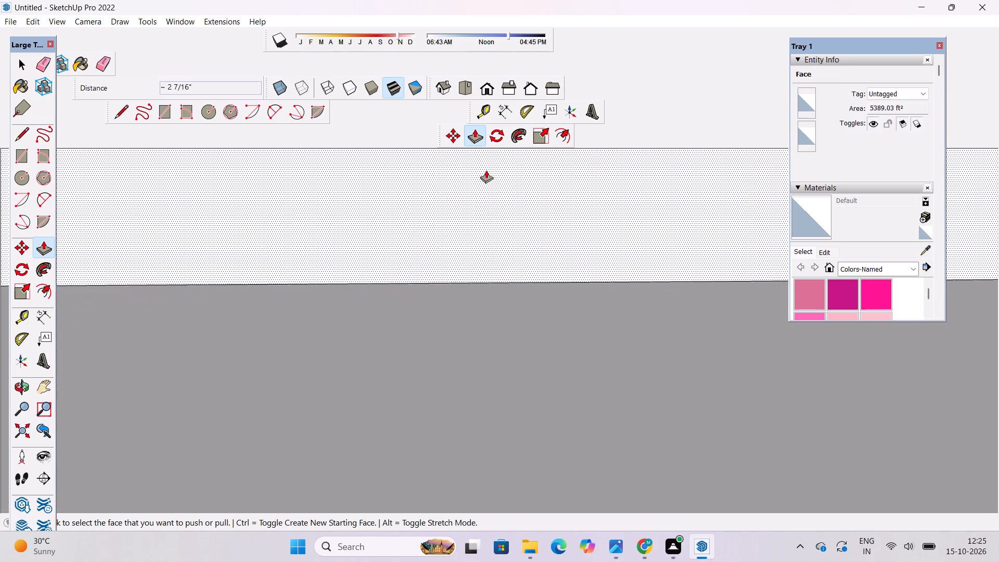
scroll(486, 170, "down", 4)
scroll(488, 201, "up", 3)
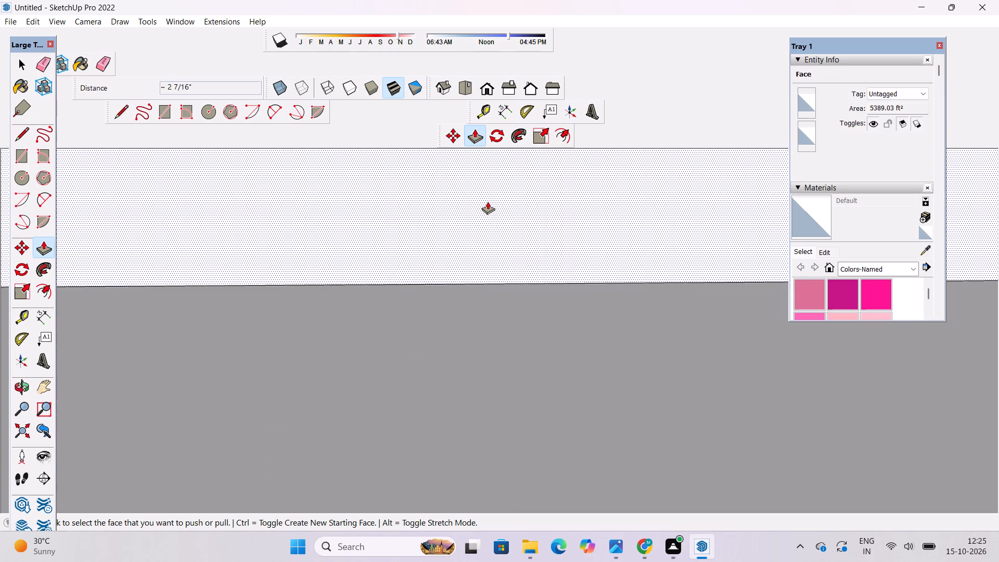
scroll(488, 201, "down", 3)
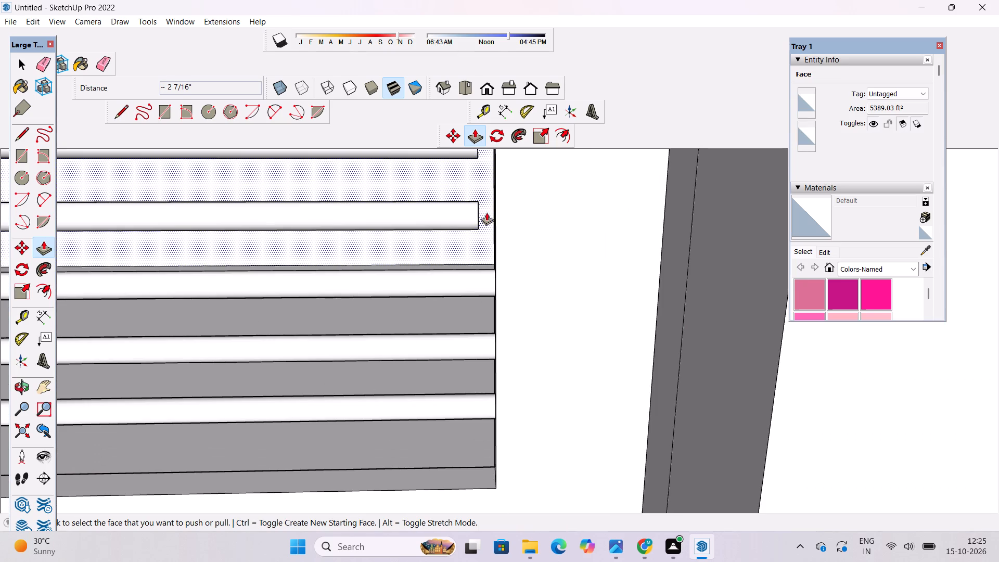
scroll(483, 232, "up", 2)
scroll(483, 233, "down", 2)
scroll(481, 215, "up", 3)
scroll(481, 214, "down", 2)
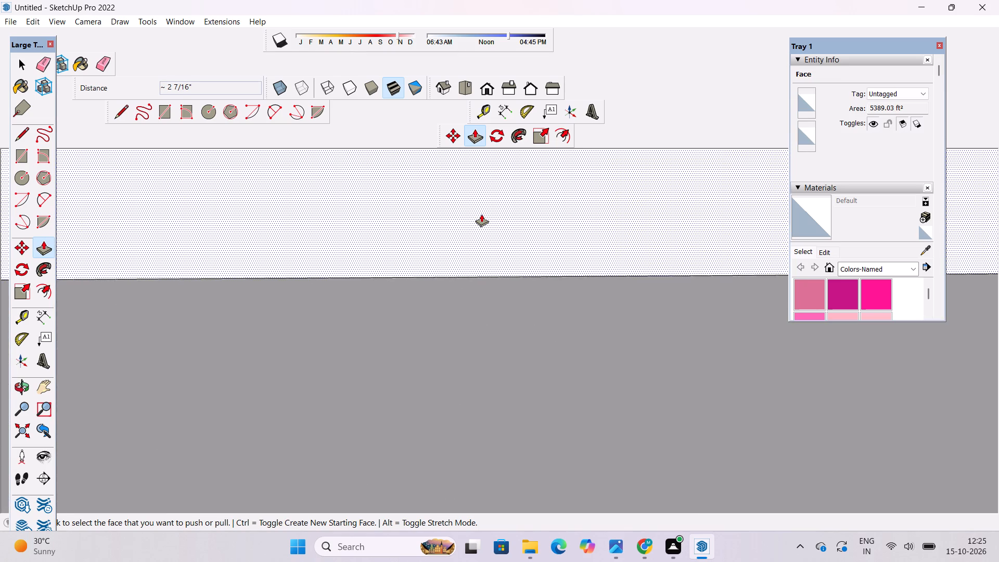
scroll(481, 214, "down", 1)
key("o")
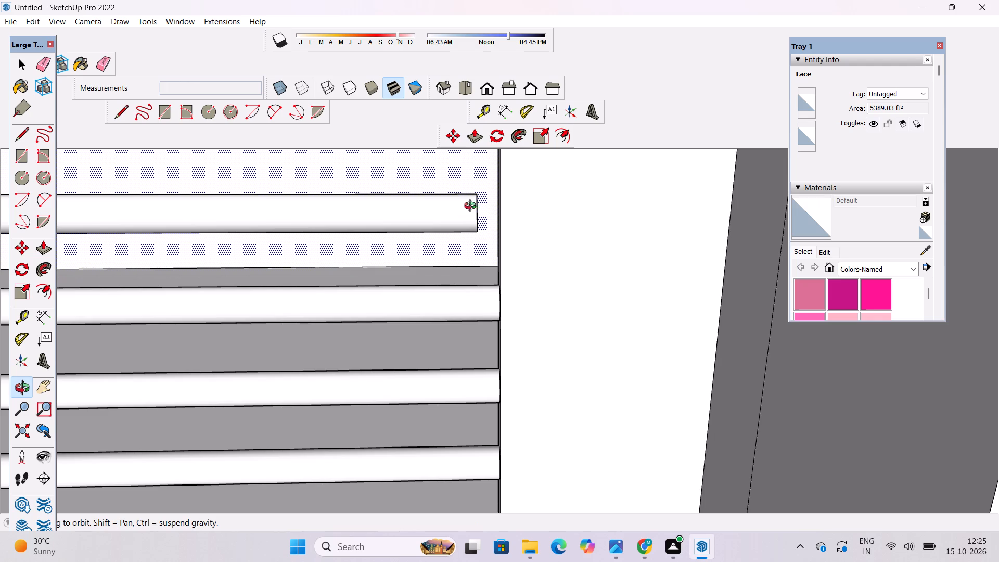
left_click_drag(473, 199, 470, 258)
left_click_drag(486, 282, 443, 296)
scroll(454, 274, "up", 2)
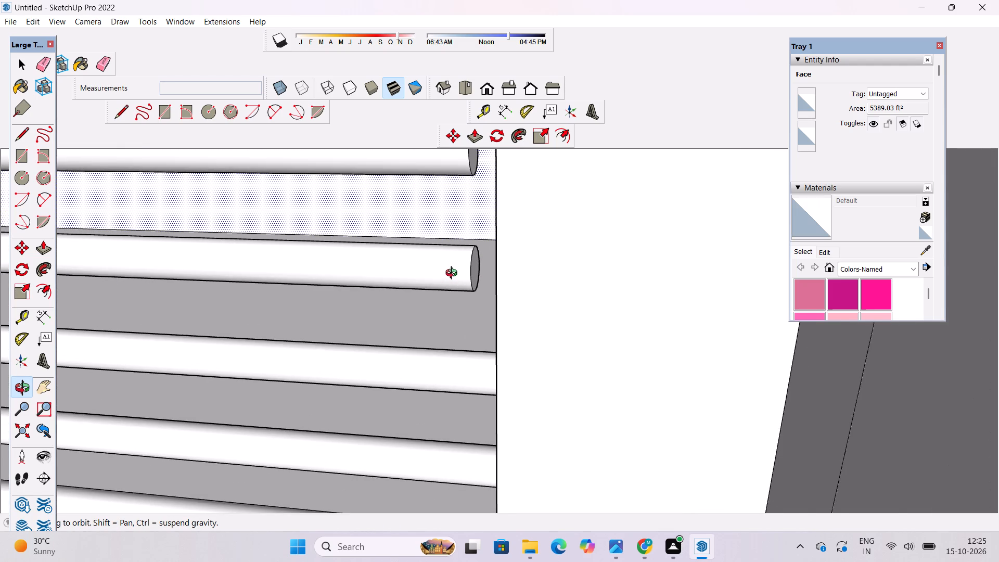
scroll(454, 274, "up", 1)
left_click_drag(459, 274, 502, 288)
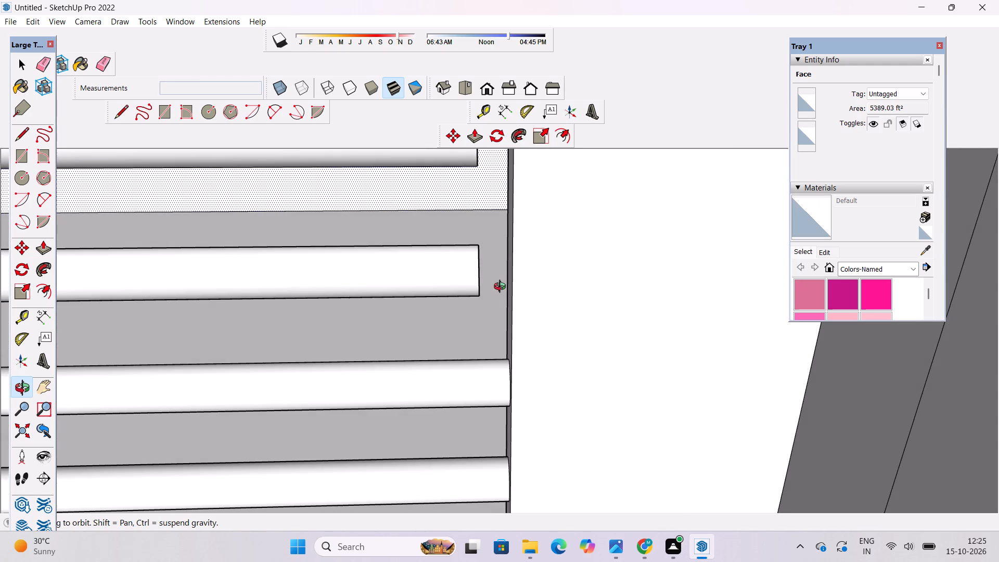
key("p")
scroll(486, 281, "up", 1)
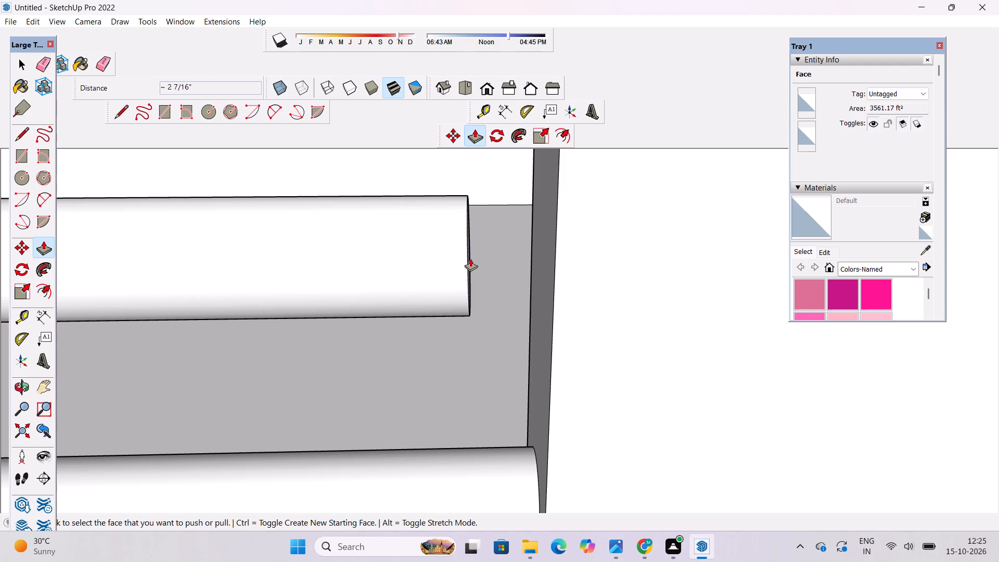
scroll(466, 255, "up", 6)
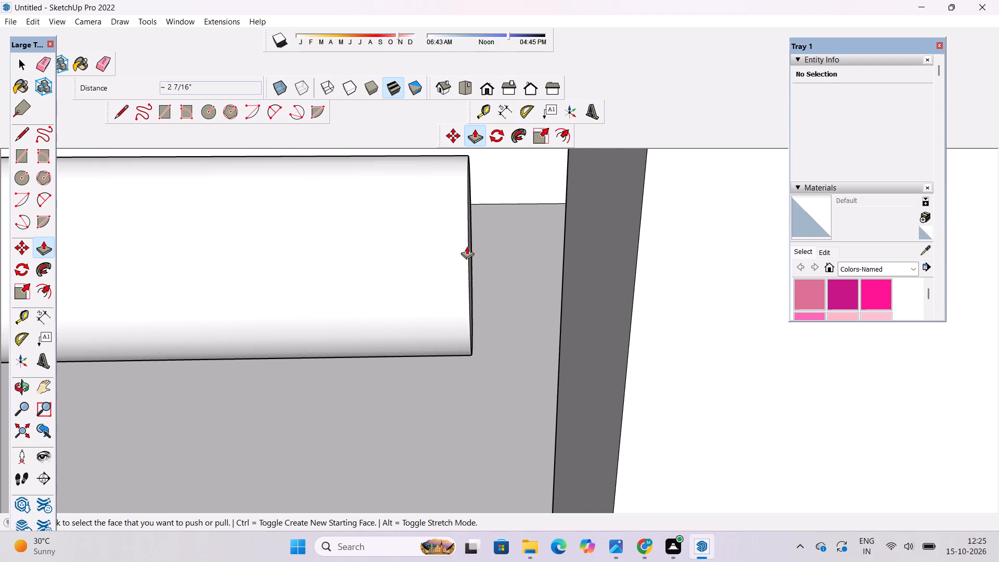
scroll(470, 238, "up", 5)
left_click(468, 281)
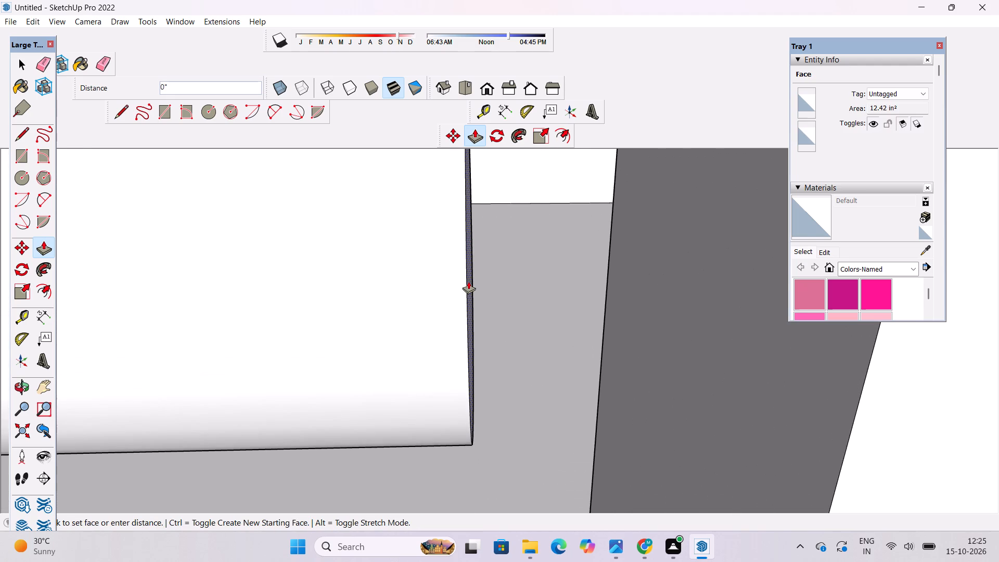
scroll(495, 286, "down", 8)
scroll(485, 277, "up", 1)
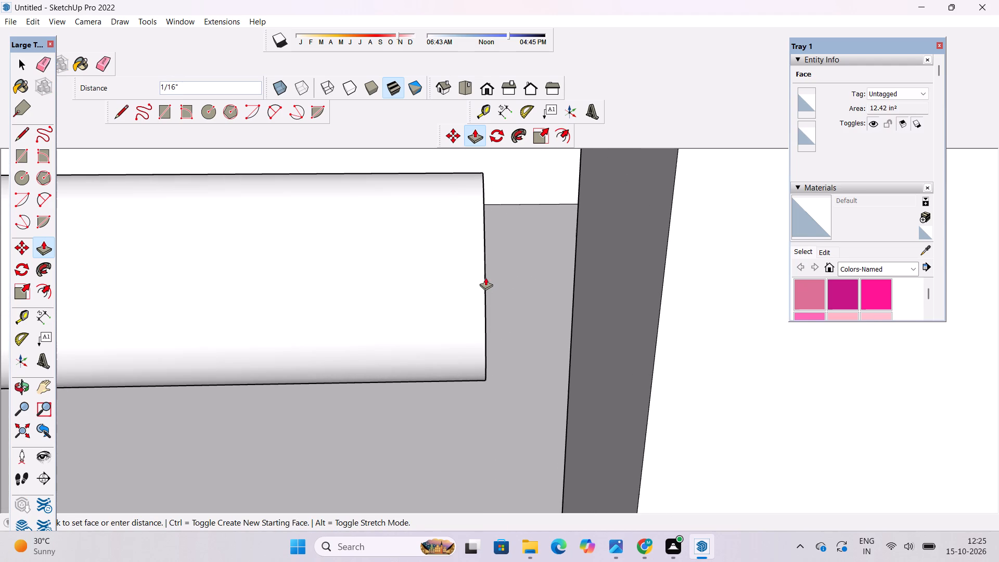
scroll(485, 277, "down", 7)
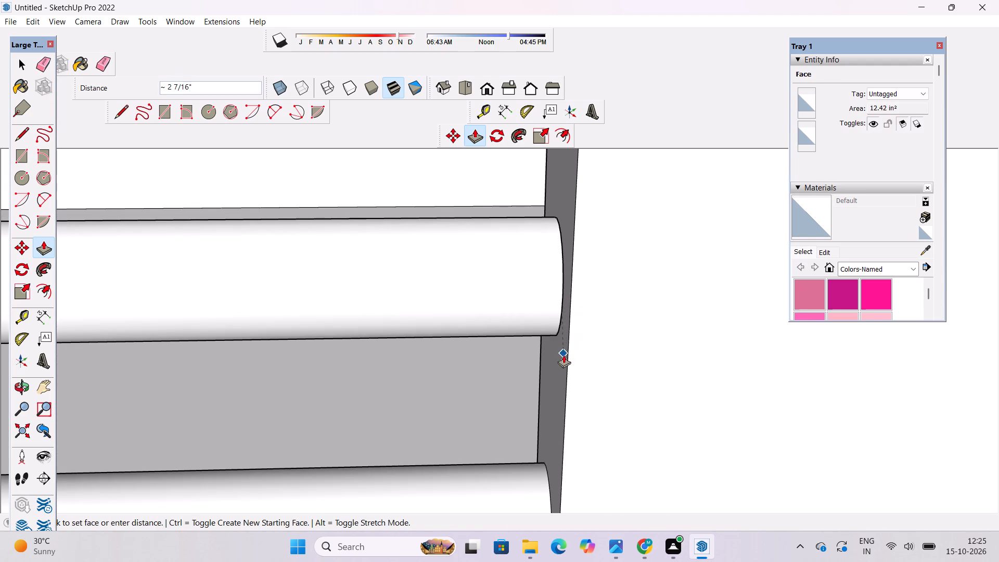
left_click(563, 356)
scroll(453, 405, "down", 5)
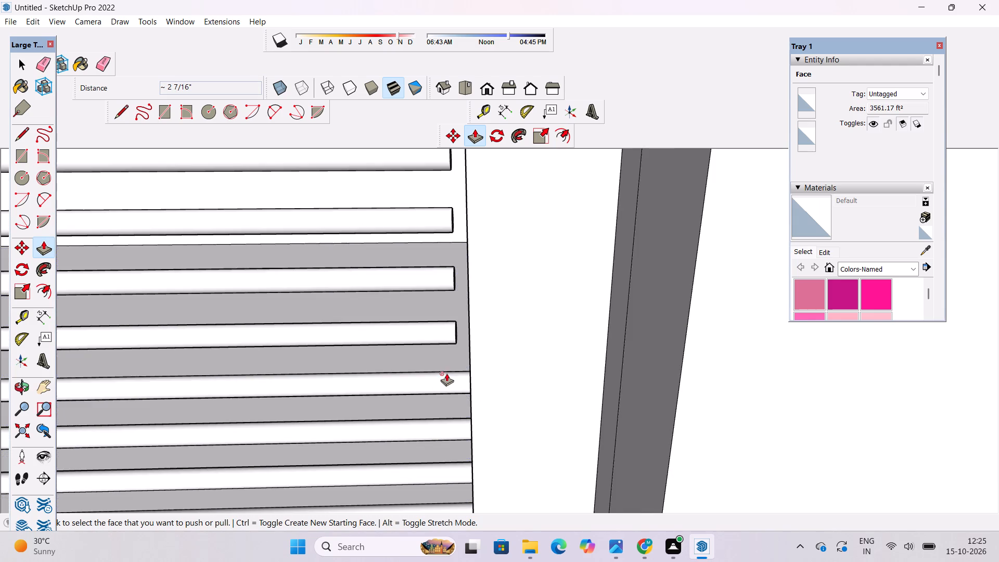
Extend the lowest remaining short rod about 2 3/4" into the far jamb by pushing/pulling its circular end face.
scroll(449, 356, "up", 4)
scroll(509, 317, "down", 2)
scroll(551, 284, "up", 5)
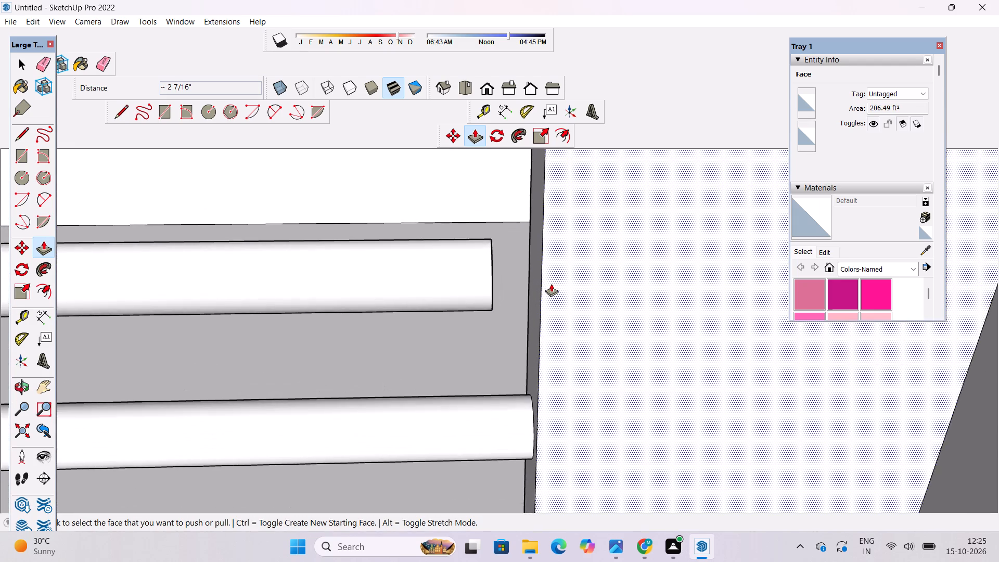
scroll(551, 283, "up", 7)
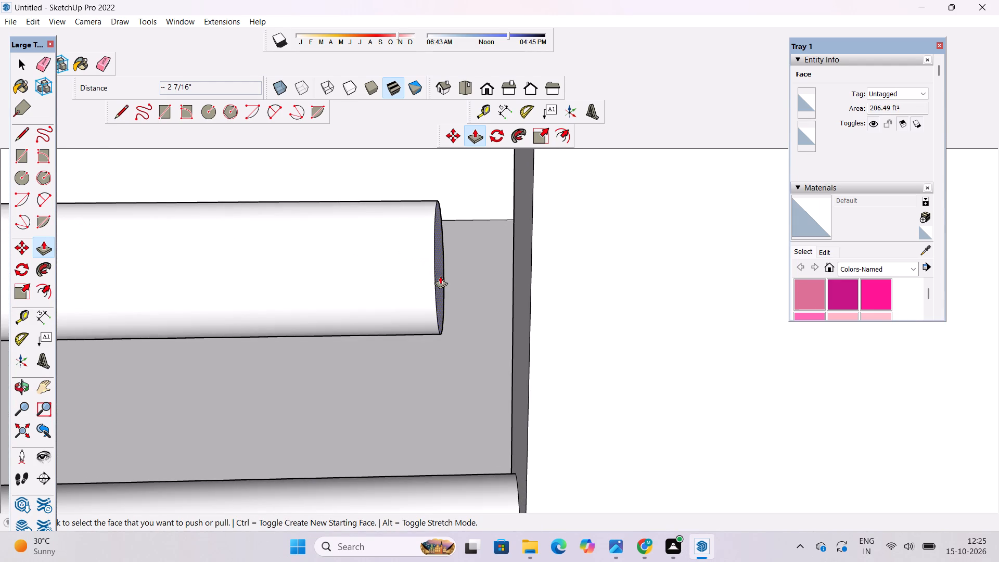
left_click(440, 276)
left_click(533, 378)
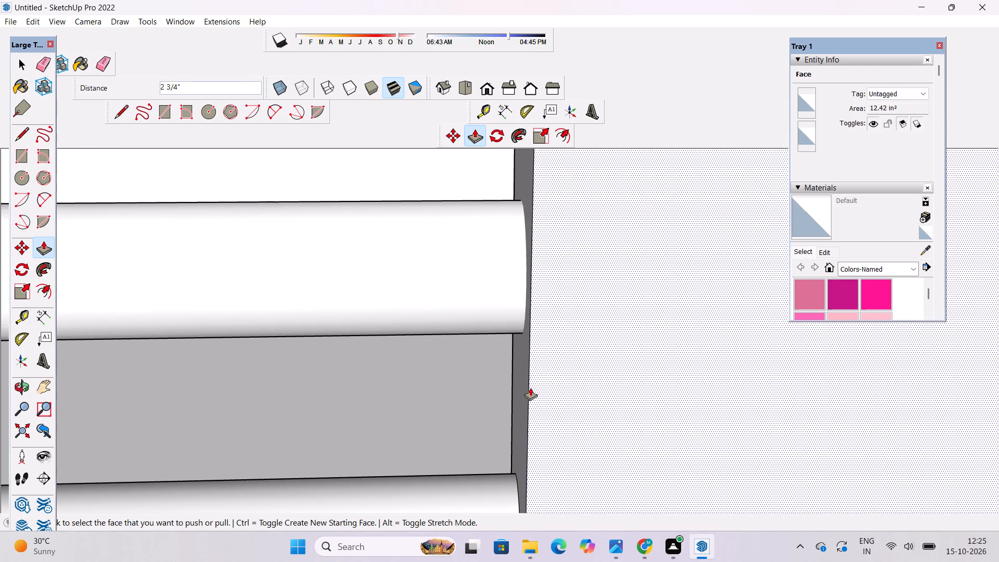
Push/Pull the end of the next short rod, directly above the one just extended, about 2 7/16" into the far jamb.
scroll(499, 413, "down", 9)
scroll(492, 384, "up", 11)
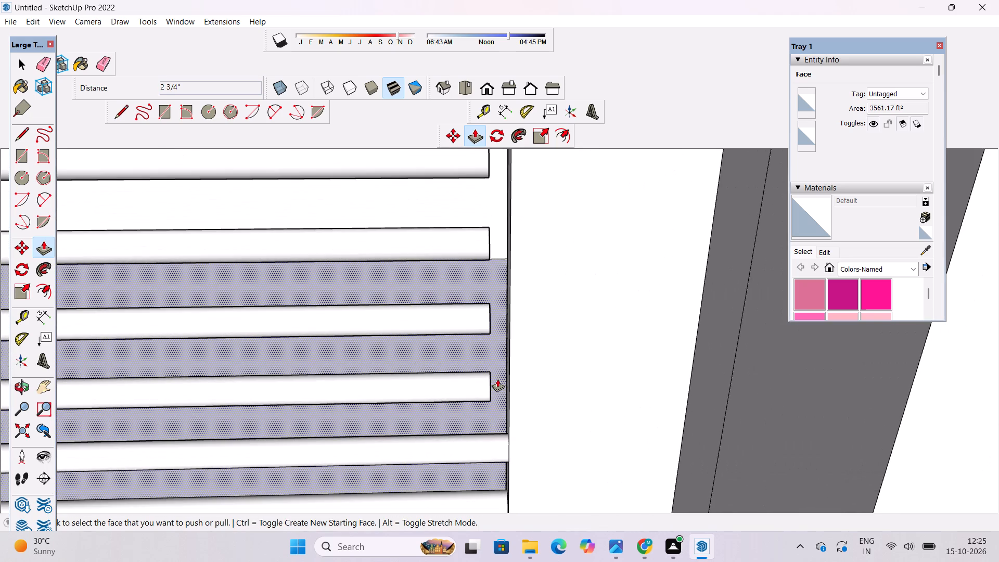
scroll(490, 406, "up", 5)
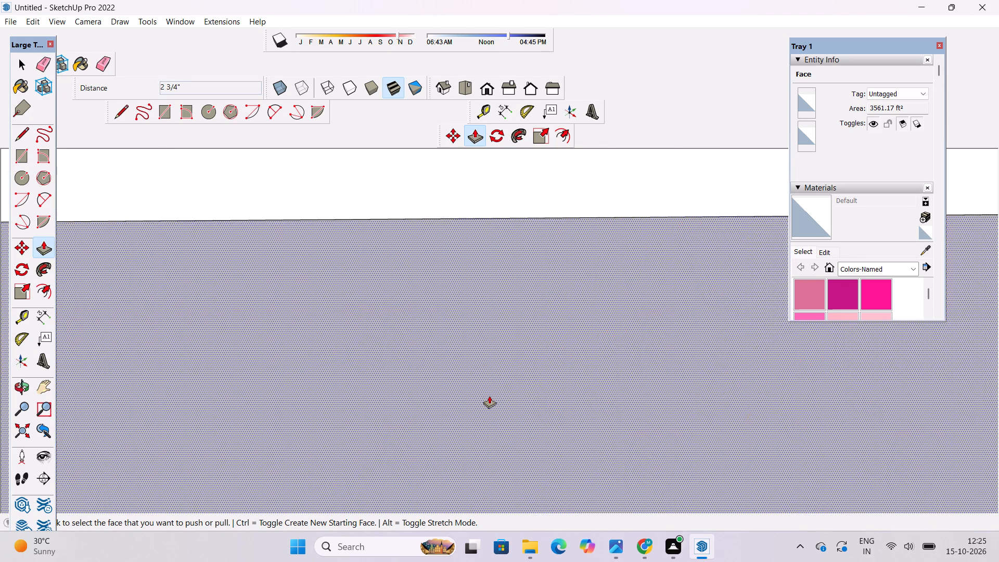
scroll(489, 395, "down", 4)
scroll(498, 368, "up", 2)
left_click(369, 379)
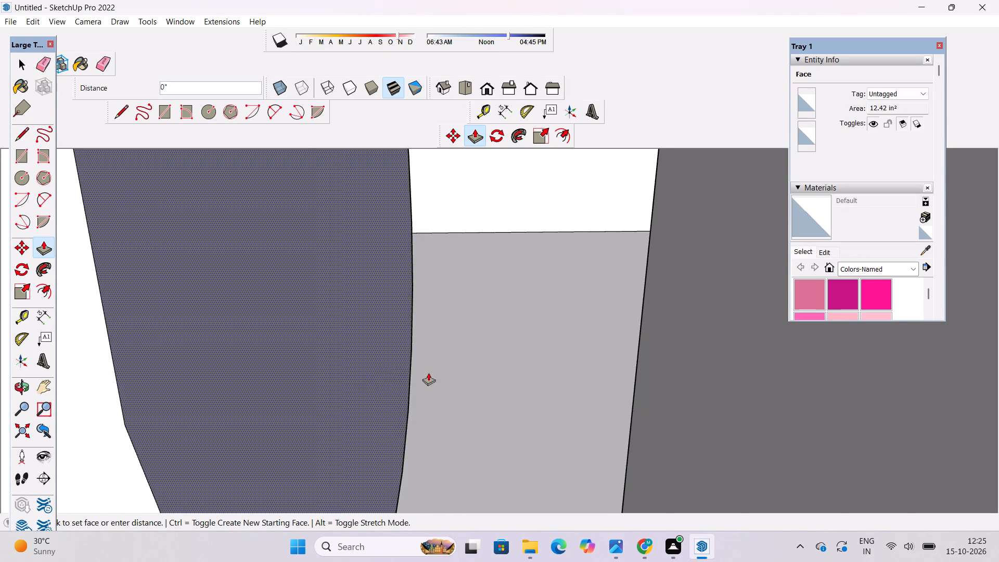
scroll(678, 337, "down", 20)
scroll(678, 337, "down", 1)
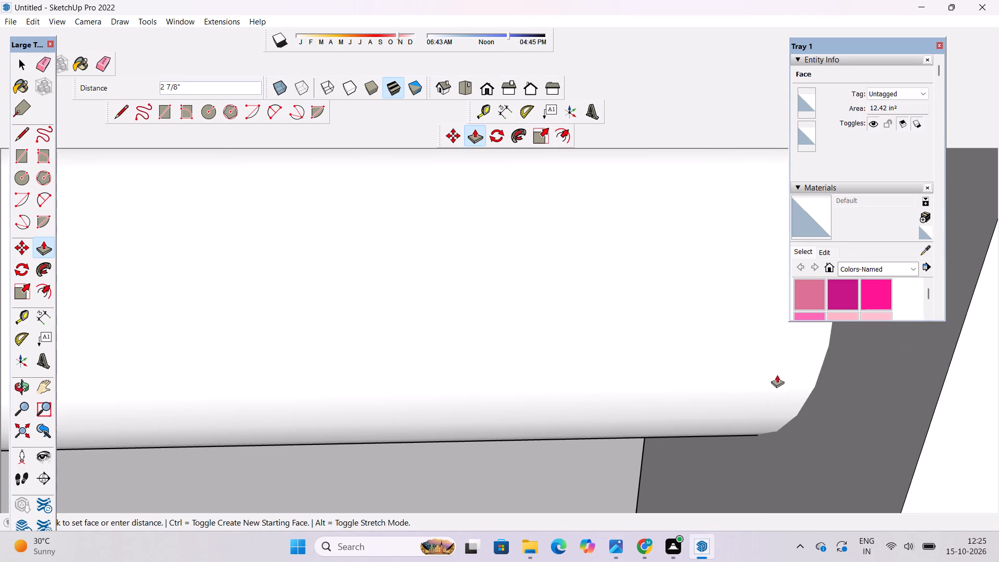
scroll(780, 403, "down", 10)
left_click(799, 450)
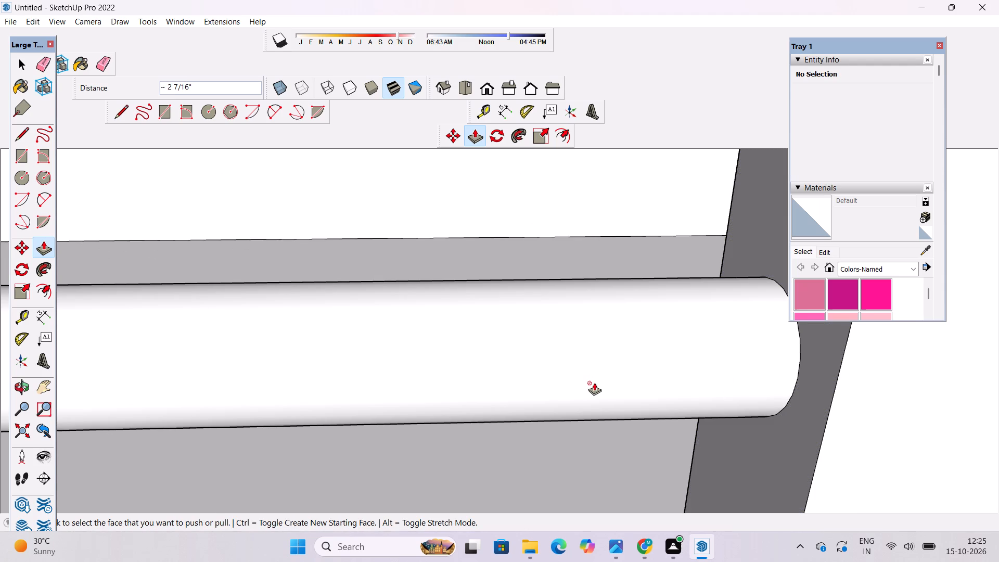
Push/Pull the end face of the lowest rod still short of the second opening's far jamb about 2 7/16" into the jamb.
scroll(593, 384, "down", 8)
scroll(561, 289, "down", 3)
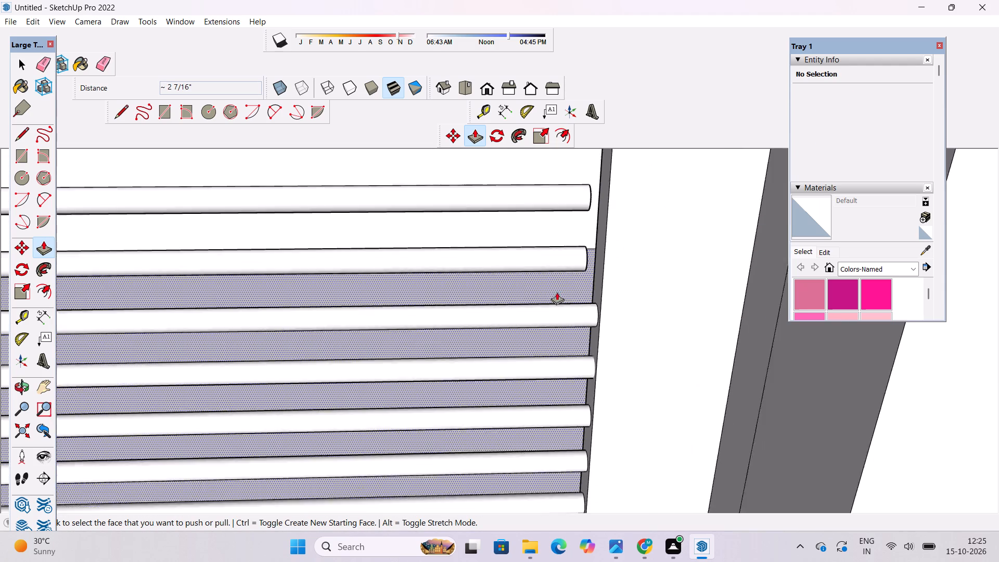
scroll(625, 235, "up", 5)
scroll(565, 298, "up", 11)
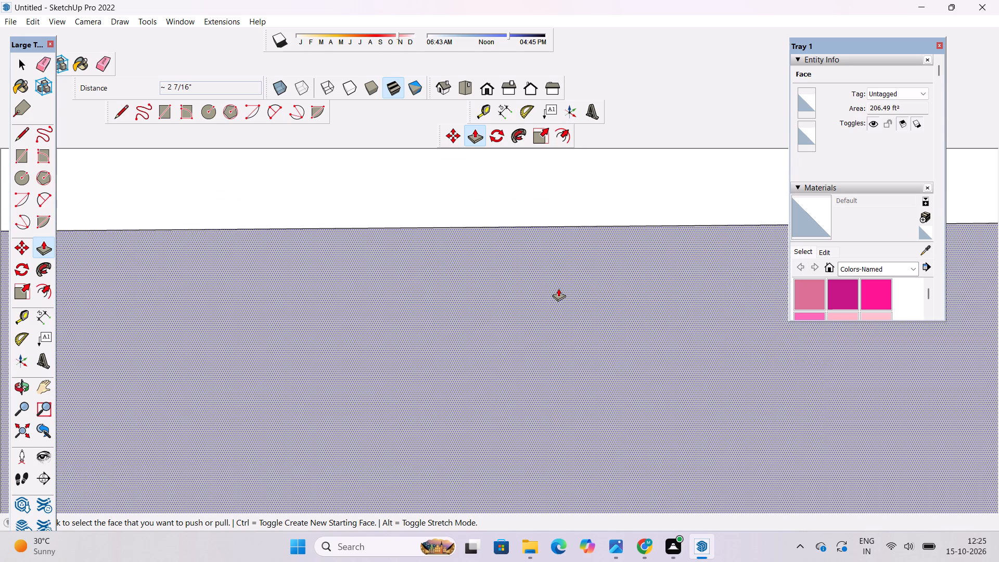
scroll(558, 288, "down", 6)
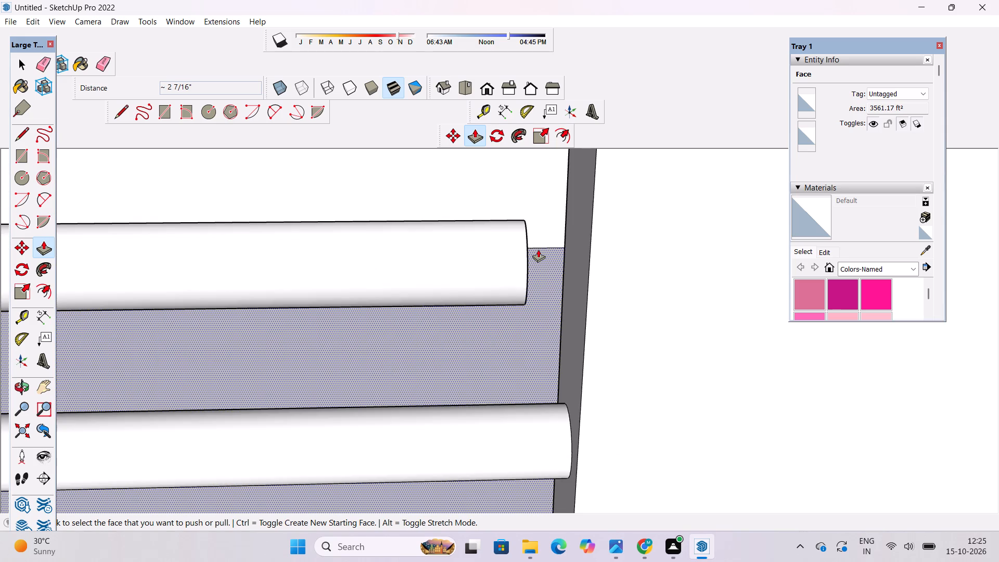
scroll(536, 249, "up", 3)
scroll(536, 249, "down", 1)
key("o")
left_click_drag(556, 269, 530, 268)
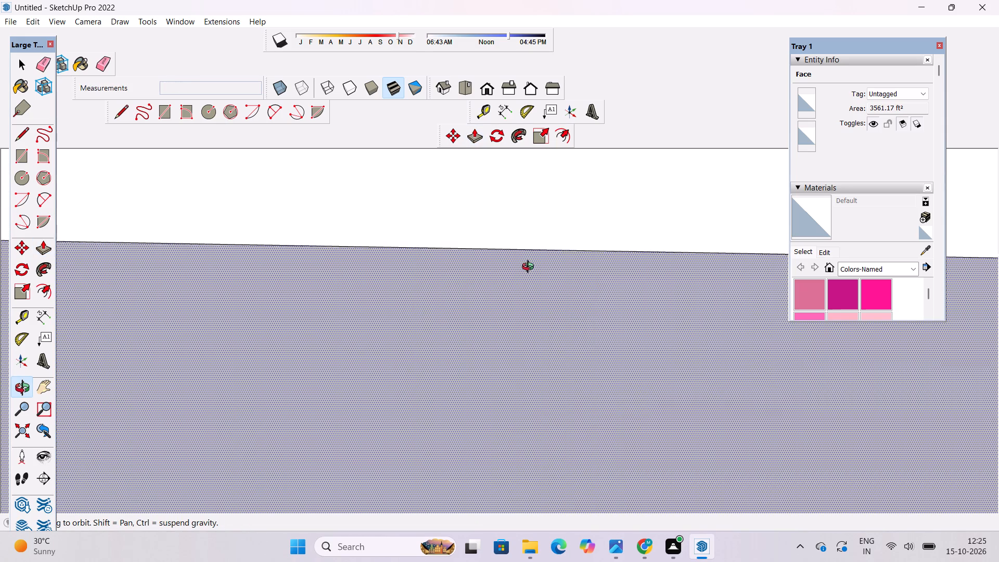
left_click_drag(530, 268, 529, 268)
scroll(499, 269, "down", 18)
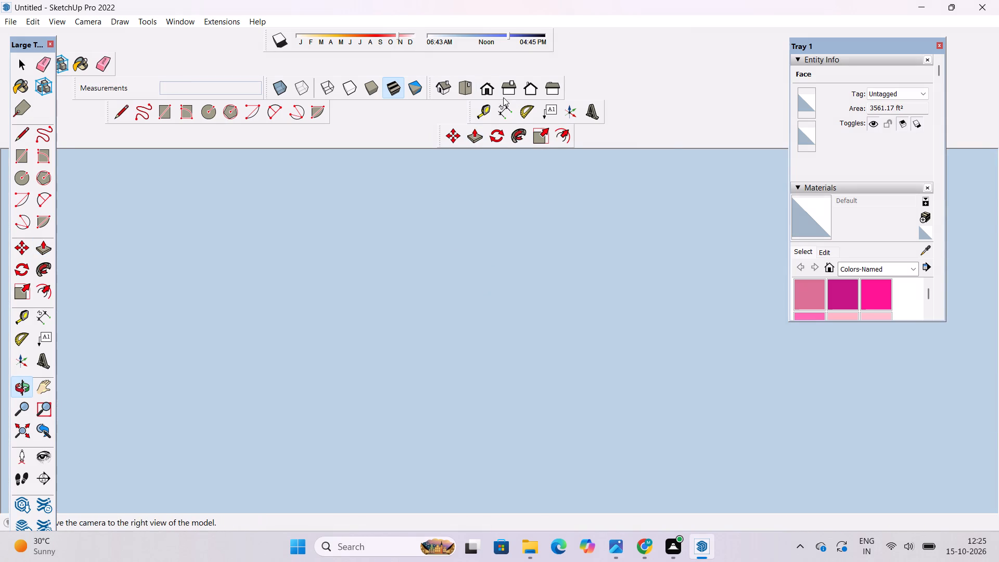
left_click(484, 87)
scroll(523, 283, "down", 11)
left_click_drag(566, 290, 277, 372, "shift")
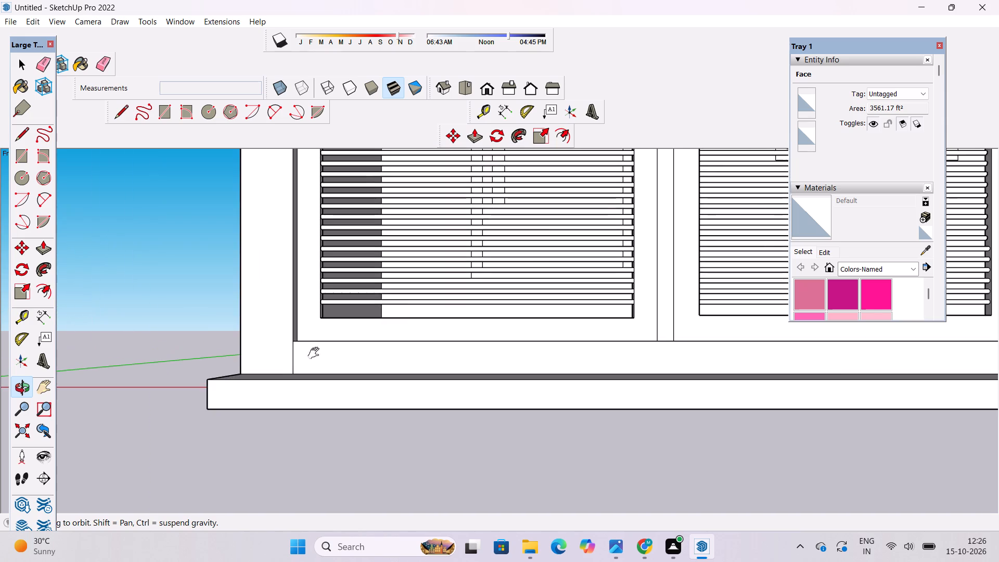
left_click_drag(565, 251, 289, 326)
left_click_drag(562, 313, 476, 328)
left_click_drag(671, 340, 419, 338)
left_click_drag(429, 348, 519, 430)
scroll(495, 361, "up", 3)
left_click_drag(495, 361, 506, 394, "shift")
scroll(499, 387, "up", 13)
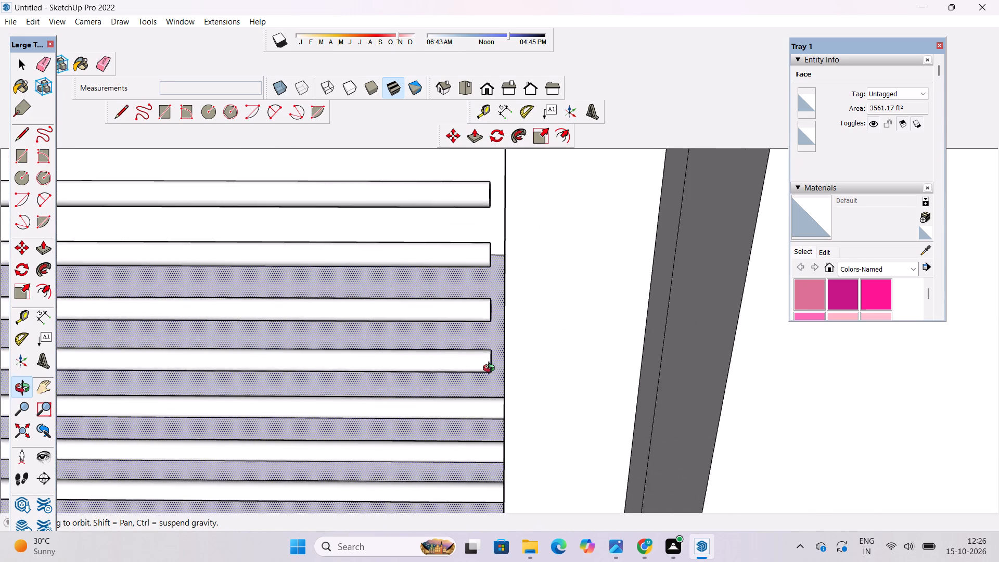
scroll(491, 369, "up", 8)
left_click_drag(498, 368, 502, 396, "shift")
left_click_drag(503, 404, 478, 313, "shift")
scroll(537, 466, "up", 2, "shift")
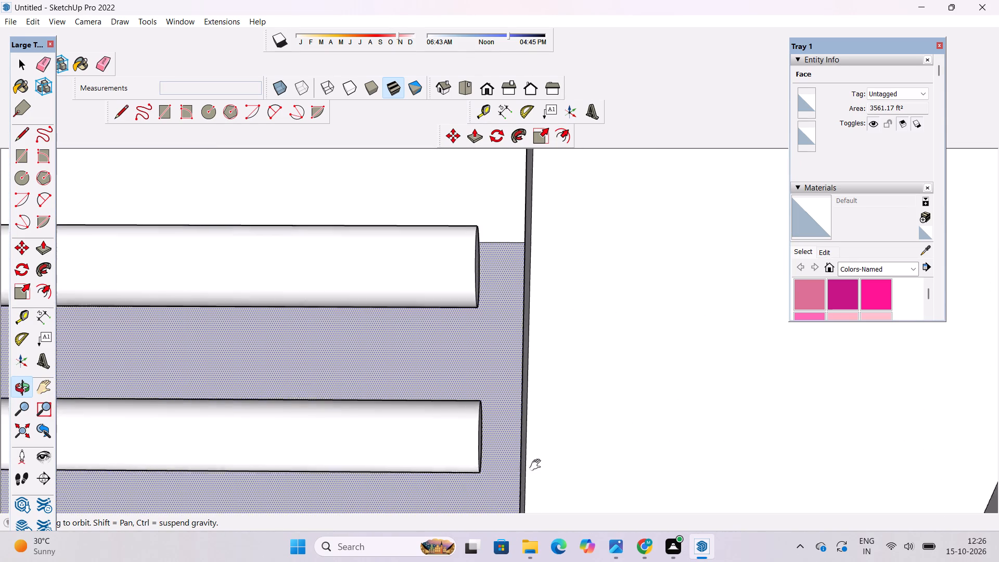
scroll(537, 465, "up", 2, "shift")
left_click_drag(506, 443, 497, 398, "shift")
left_click_drag(465, 368, 552, 522, "shift")
scroll(509, 290, "up", 2, "shift")
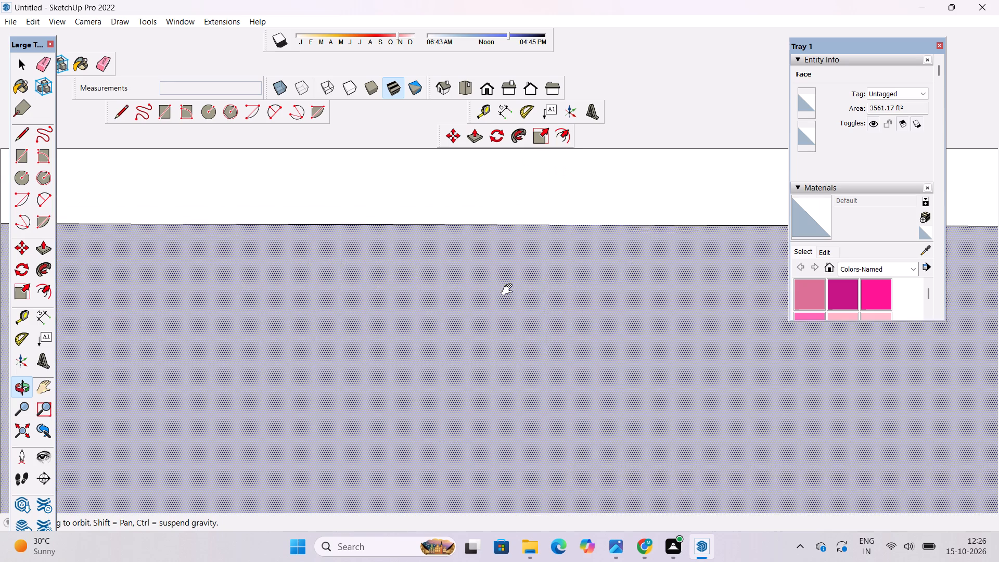
scroll(509, 290, "up", 4, "shift")
scroll(509, 290, "down", 6, "shift")
left_click_drag(534, 305, 530, 310)
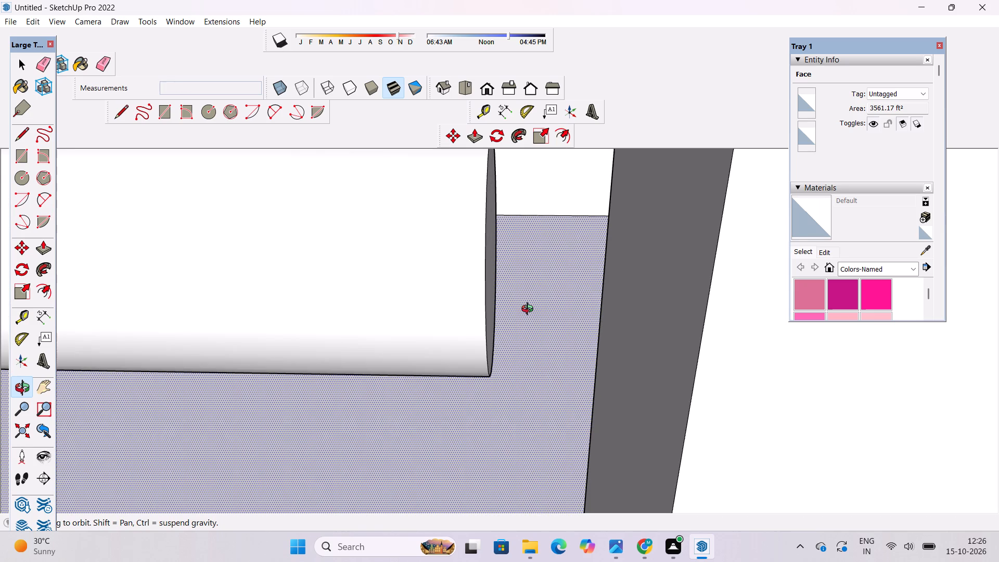
key("p")
left_click(488, 270)
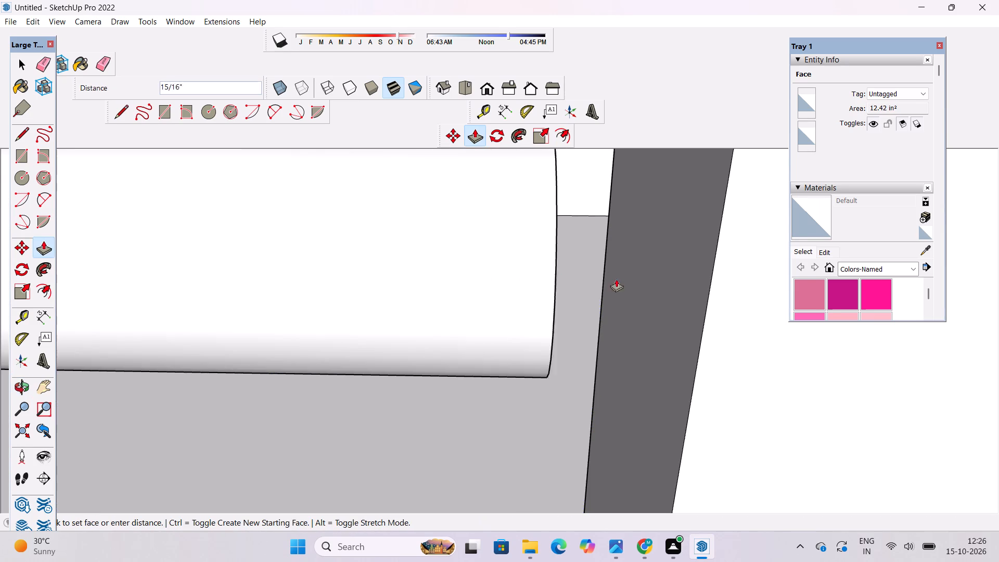
left_click(674, 338)
Extend the next short rod above about 2 7/16" into the second opening's far jamb by pushing/pulling its circular end face.
scroll(461, 401, "down", 5)
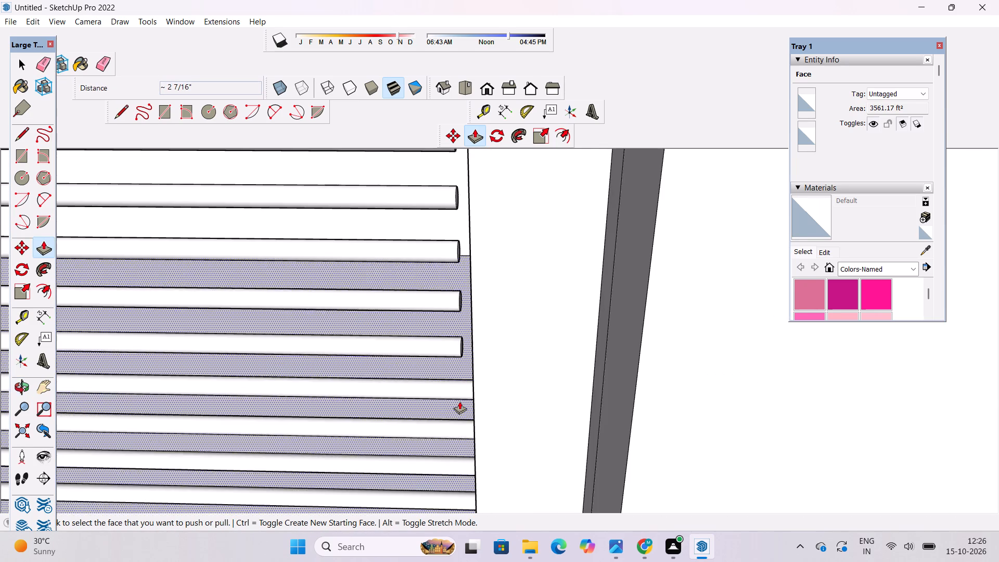
scroll(457, 346, "up", 18)
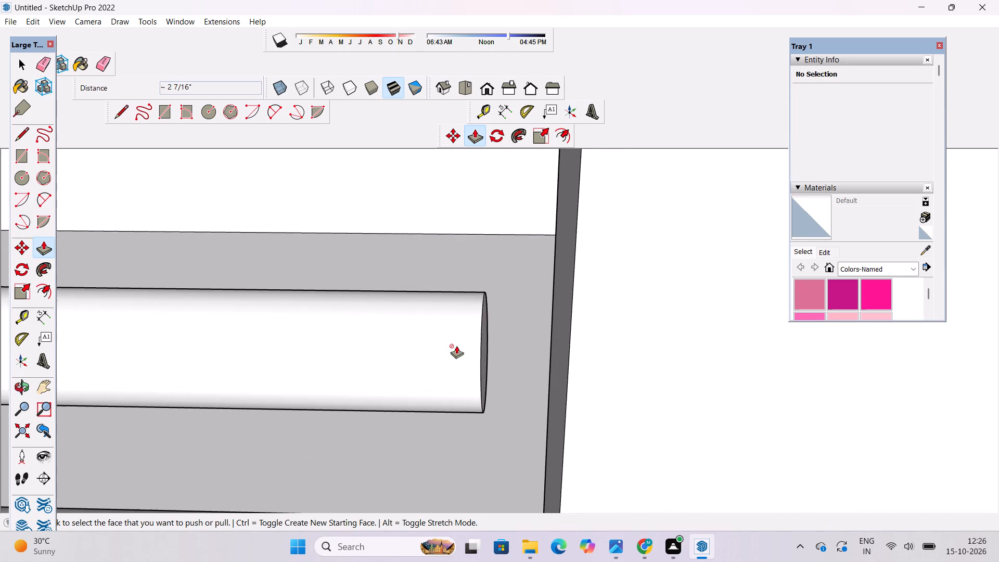
scroll(481, 362, "up", 5)
left_click(481, 362)
scroll(560, 351, "down", 4)
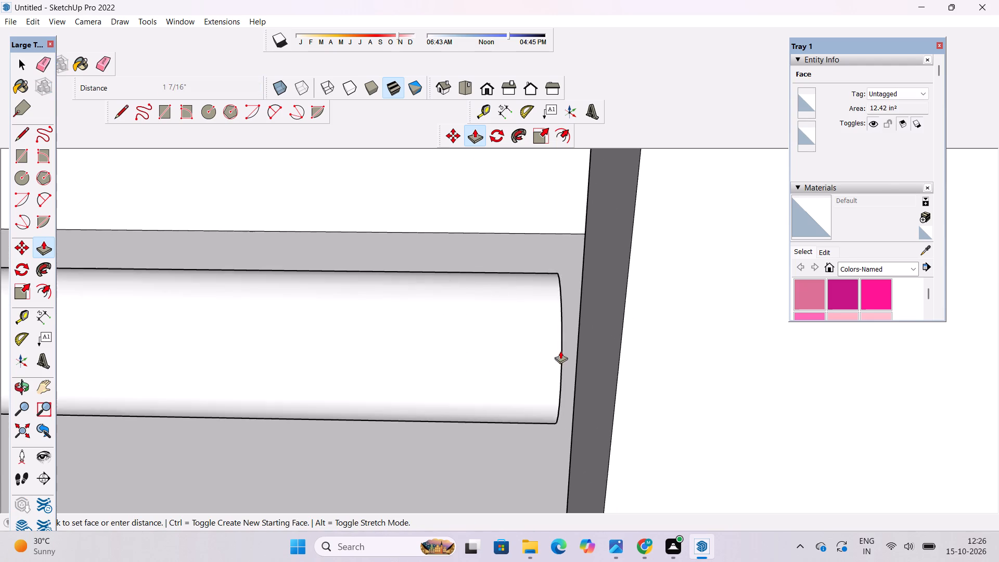
scroll(560, 351, "down", 5)
left_click(580, 408)
Push/Pull the end of the lowest remaining short rod about 2 7/16" into the far jamb.
scroll(414, 443, "down", 4)
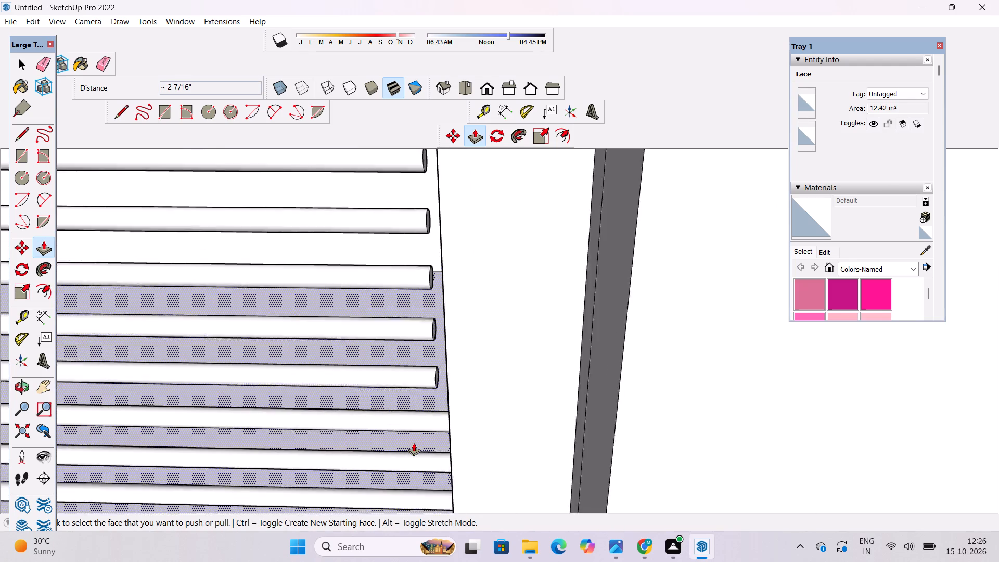
scroll(414, 443, "down", 1)
scroll(393, 420, "up", 6)
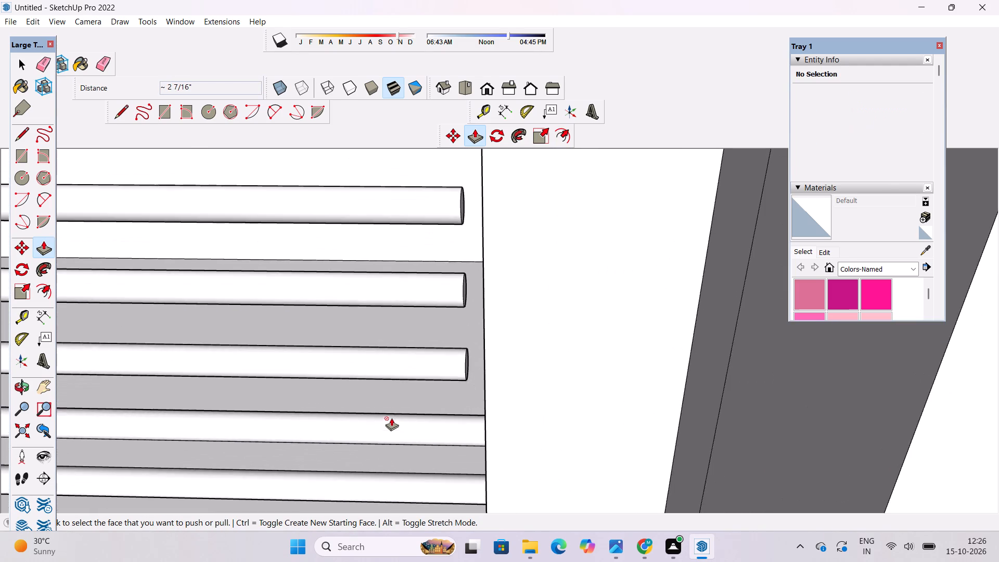
scroll(465, 364, "up", 17)
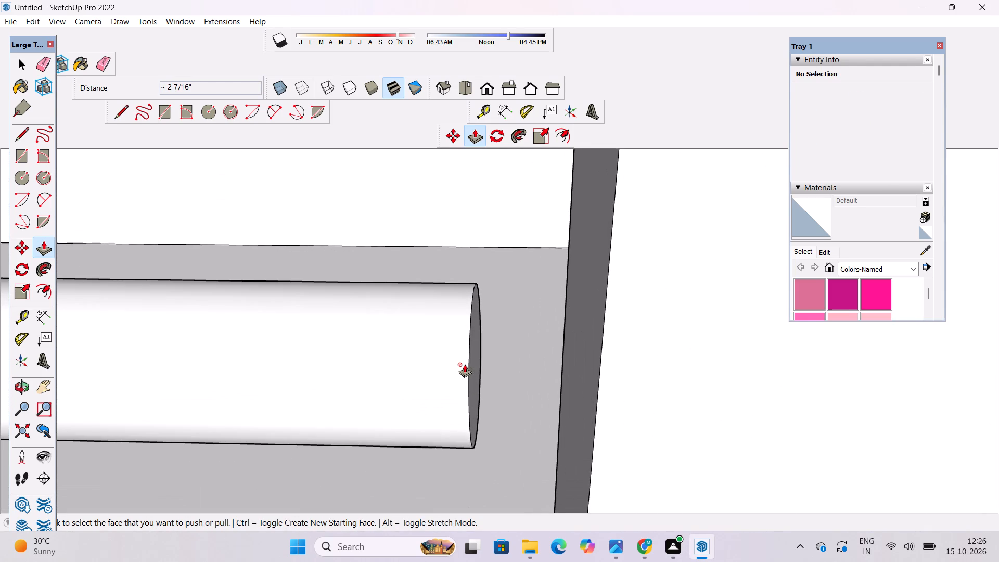
left_click(475, 361)
scroll(534, 355, "down", 8)
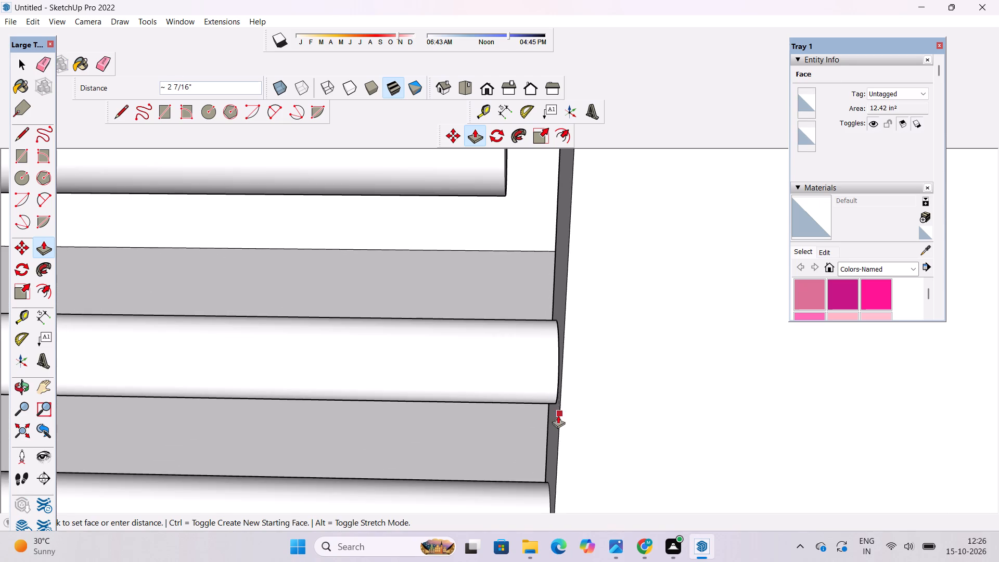
left_click(550, 442)
Push/Pull the circular end face of the short rod directly above the one just extended into the second opening's far jamb.
scroll(442, 483, "down", 4)
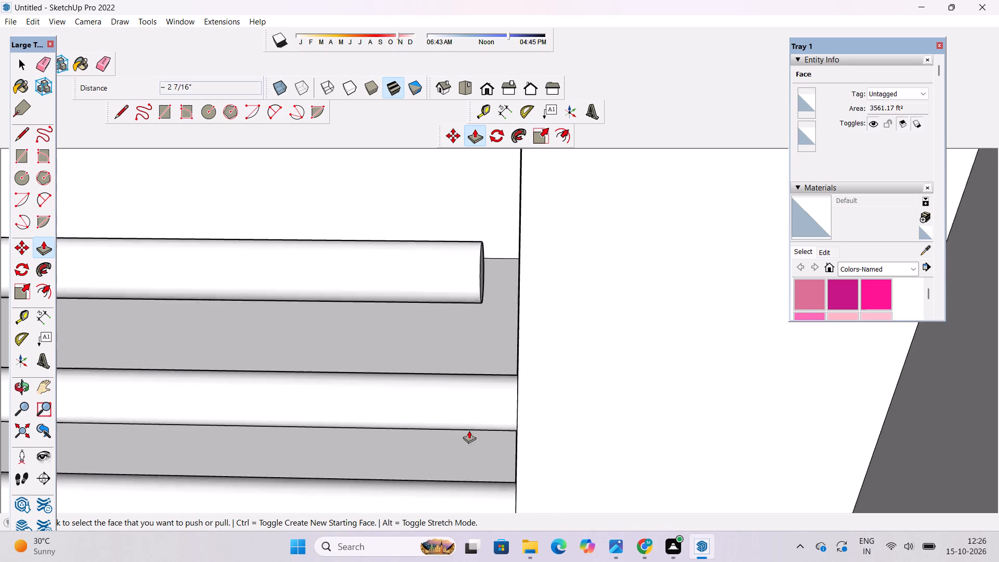
scroll(469, 430, "down", 1)
scroll(482, 296, "up", 12)
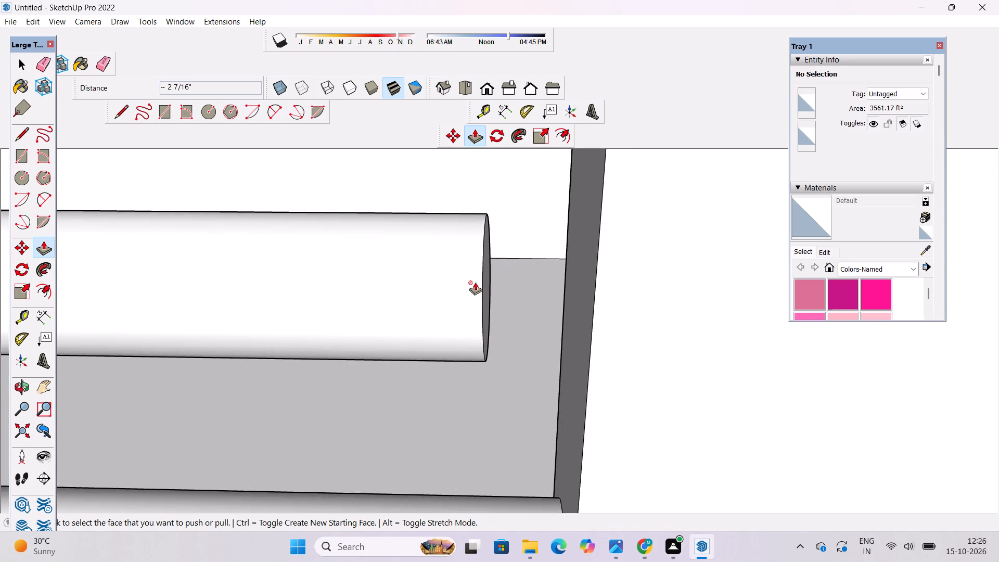
scroll(475, 282, "up", 2)
left_click(491, 306)
scroll(565, 327, "down", 4)
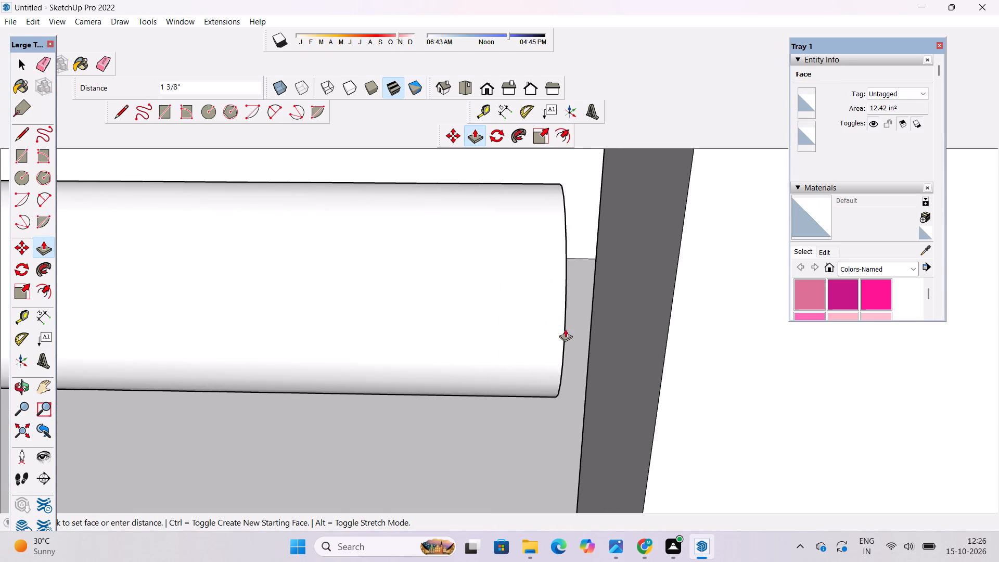
scroll(565, 329, "down", 5)
left_click(595, 416)
Finish pulling the short rod's circular end face about 2 7/16" into the second opening's far jamb.
scroll(476, 435, "down", 7)
scroll(475, 388, "up", 10)
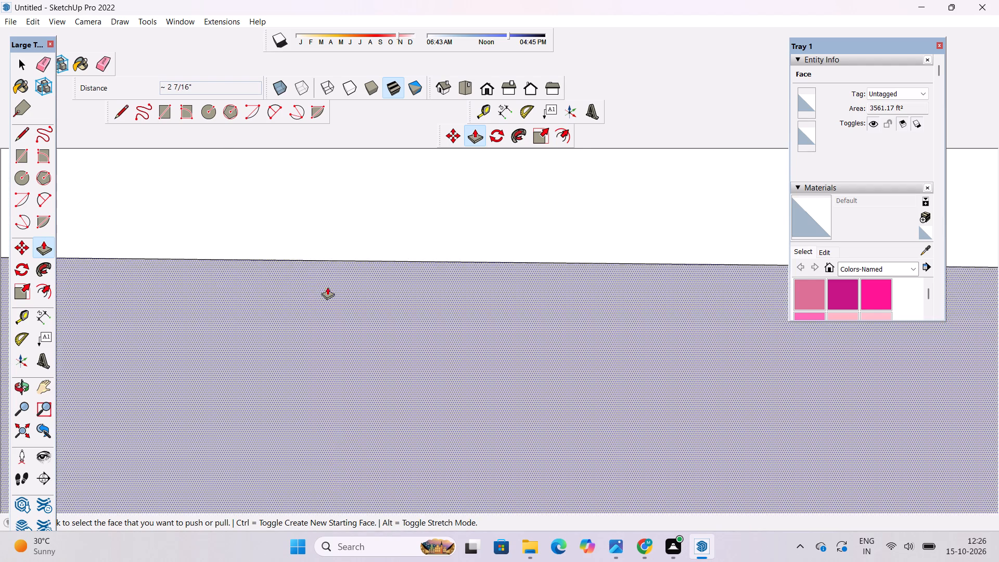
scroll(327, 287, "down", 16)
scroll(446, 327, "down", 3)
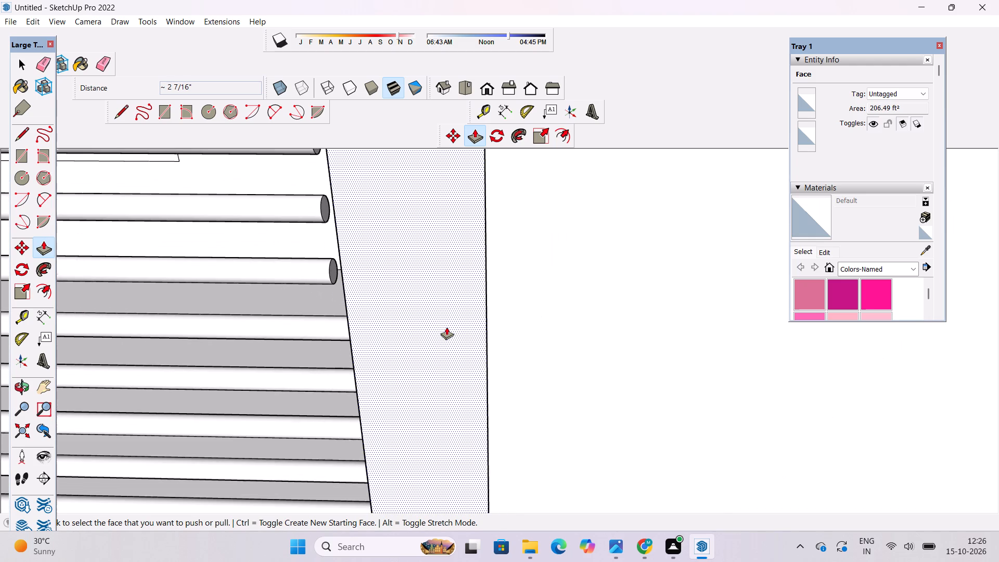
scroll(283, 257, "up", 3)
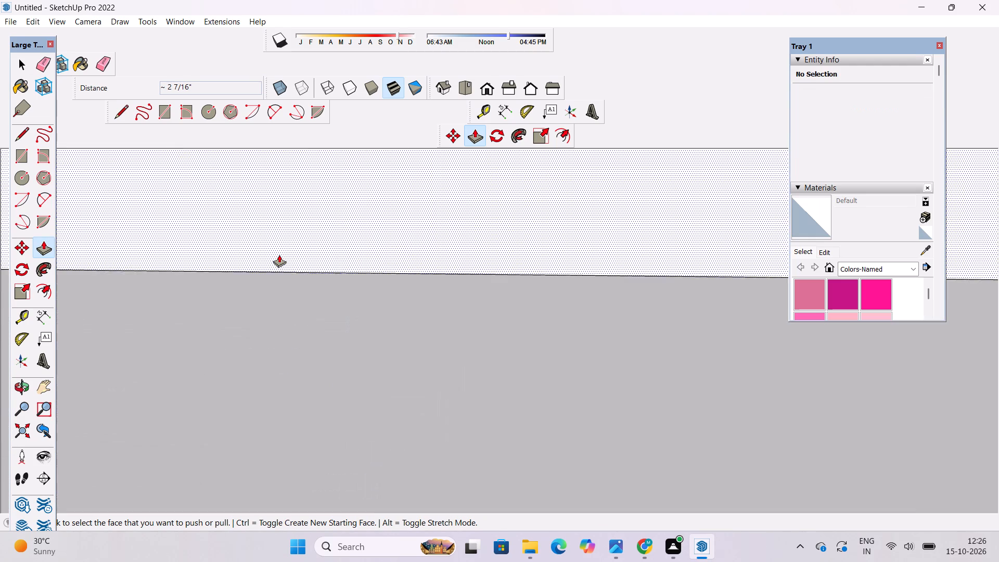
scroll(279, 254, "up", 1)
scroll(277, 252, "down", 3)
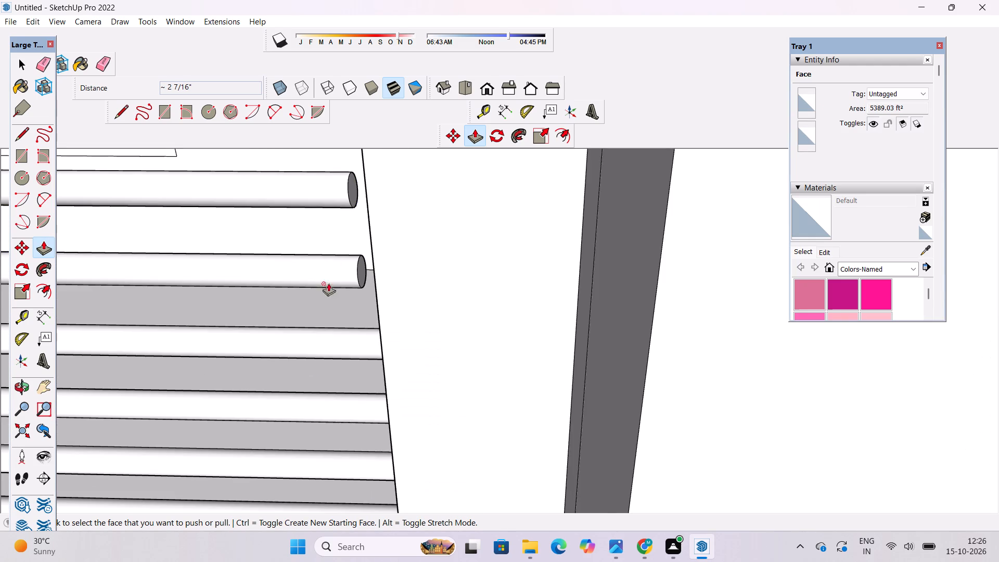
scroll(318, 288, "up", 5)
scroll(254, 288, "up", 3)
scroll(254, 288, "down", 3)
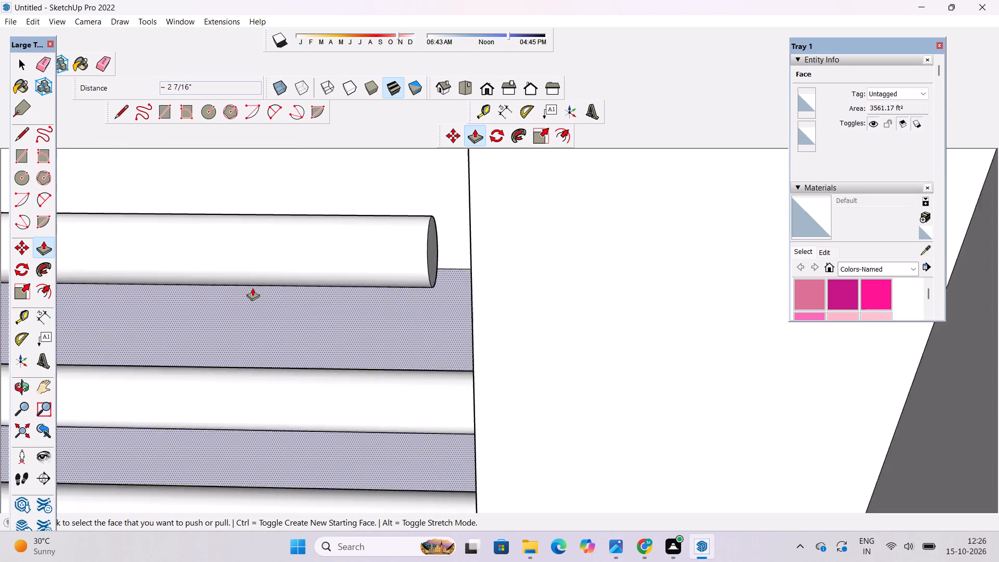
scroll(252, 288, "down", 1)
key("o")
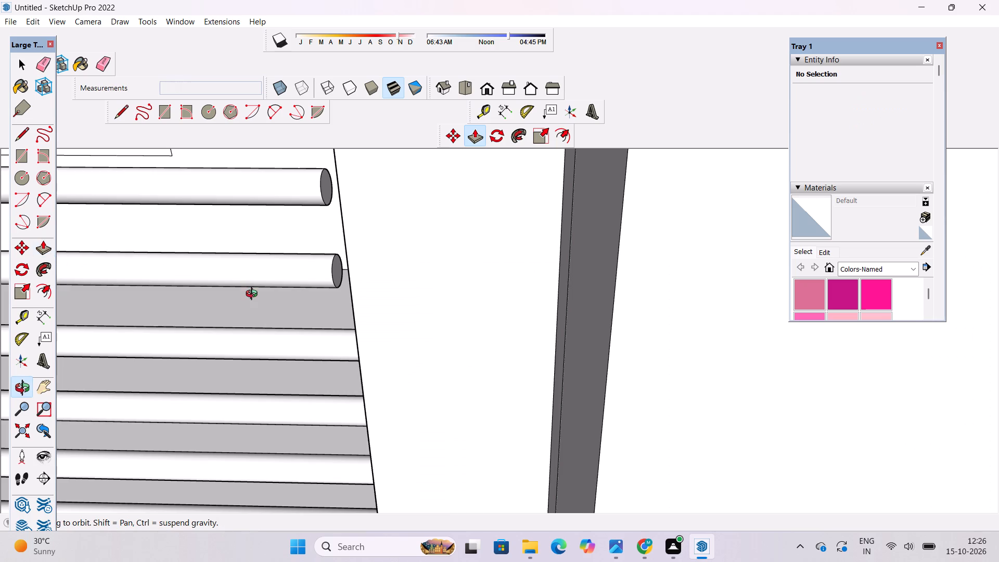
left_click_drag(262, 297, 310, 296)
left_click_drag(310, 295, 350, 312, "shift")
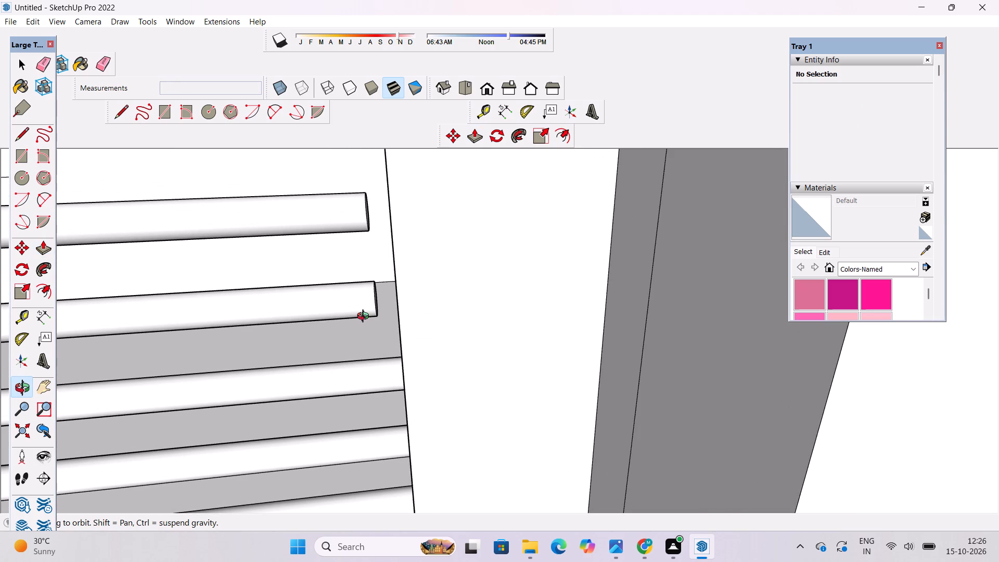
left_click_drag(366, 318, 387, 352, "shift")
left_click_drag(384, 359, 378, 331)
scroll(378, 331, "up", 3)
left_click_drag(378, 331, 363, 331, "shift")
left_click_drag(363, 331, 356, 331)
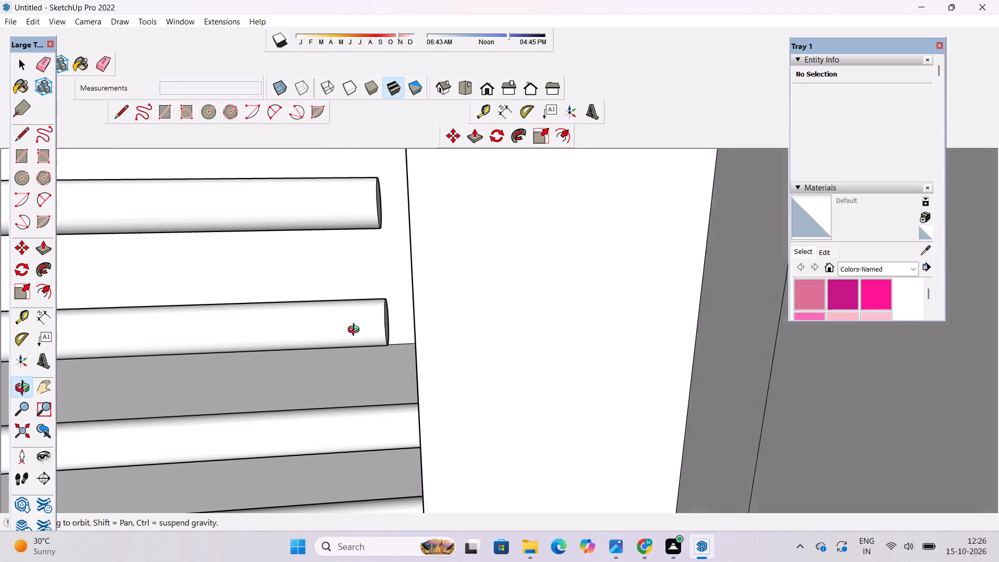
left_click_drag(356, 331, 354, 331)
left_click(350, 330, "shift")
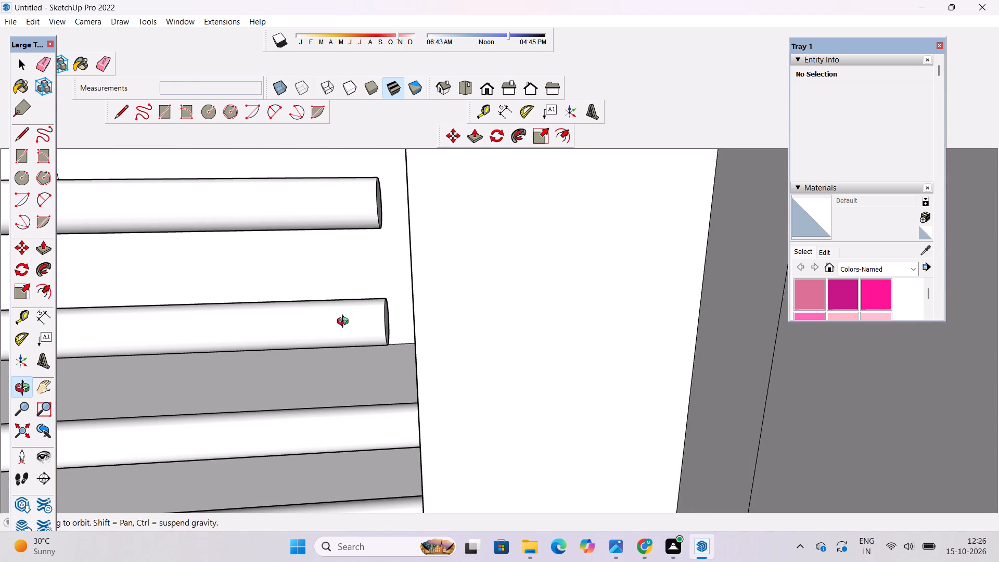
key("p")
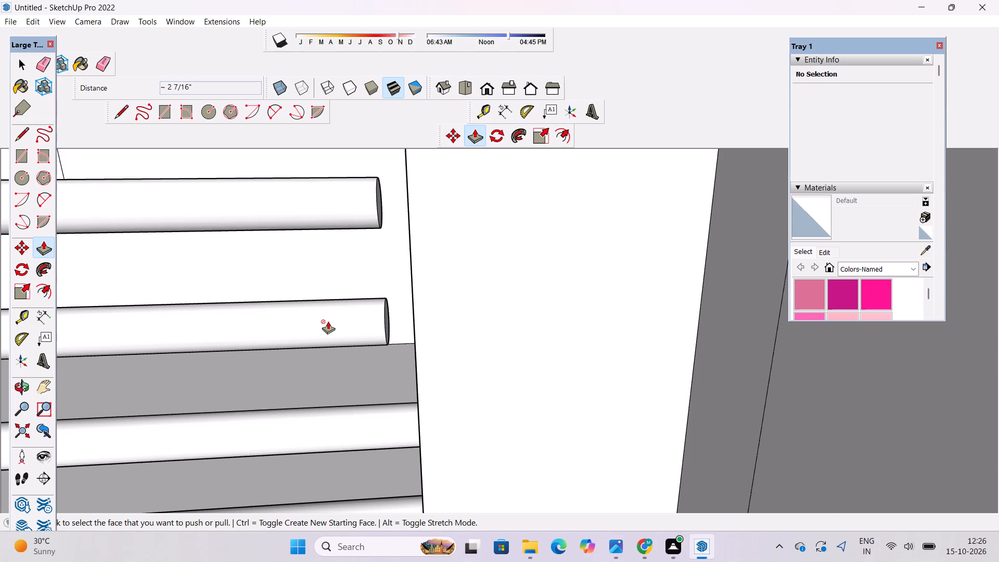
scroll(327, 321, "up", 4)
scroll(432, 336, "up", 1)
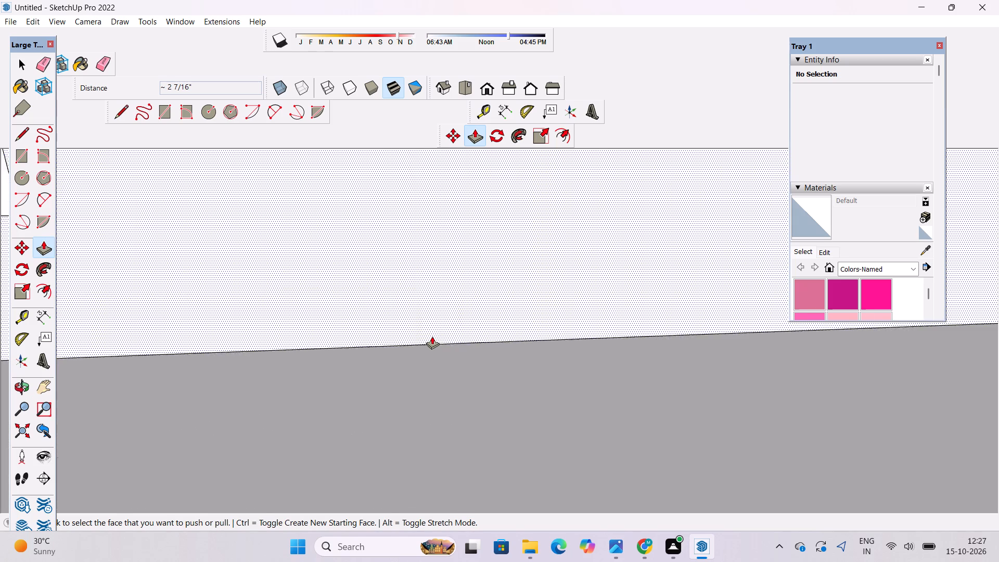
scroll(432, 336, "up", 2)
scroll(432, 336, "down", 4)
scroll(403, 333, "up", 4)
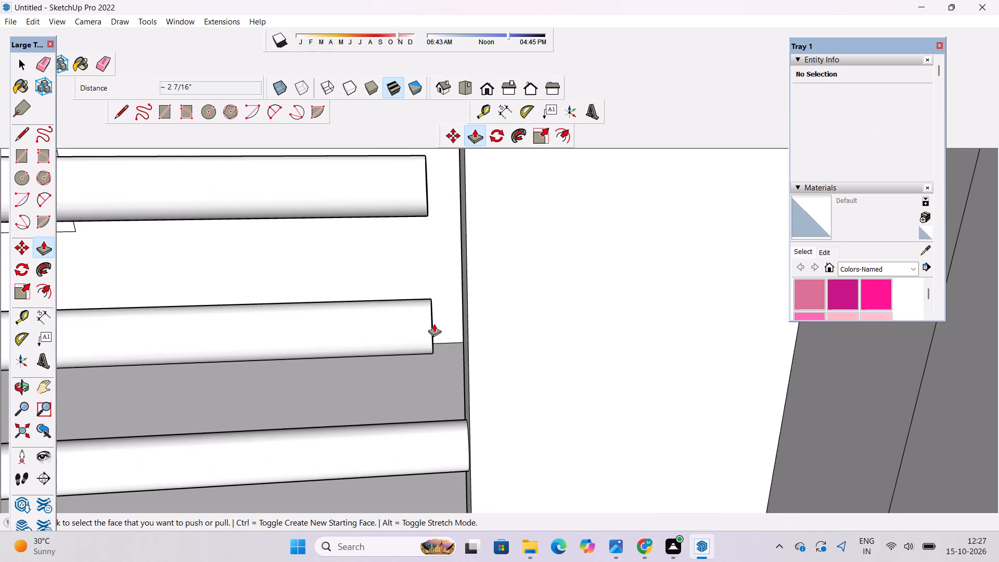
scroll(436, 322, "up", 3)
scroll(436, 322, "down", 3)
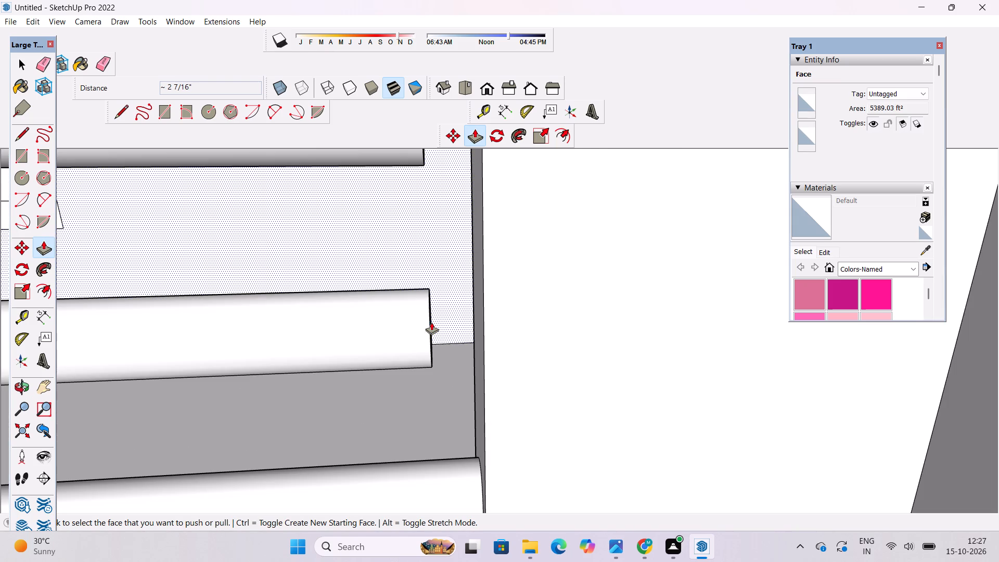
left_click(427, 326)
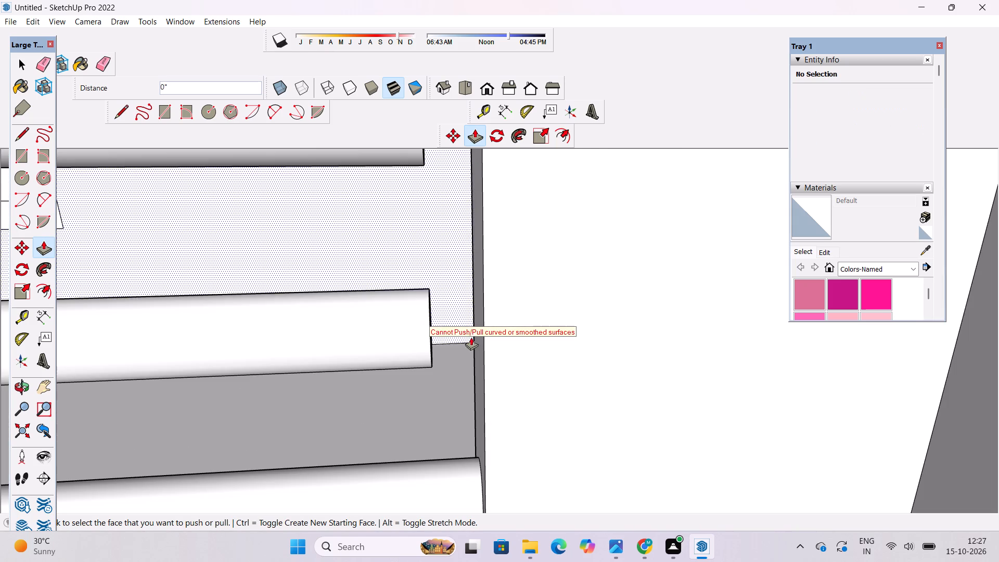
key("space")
Push/Pull the circular end face of the lowest remaining short rod about 2 7/16" to the second opening's far jamb.
key("o")
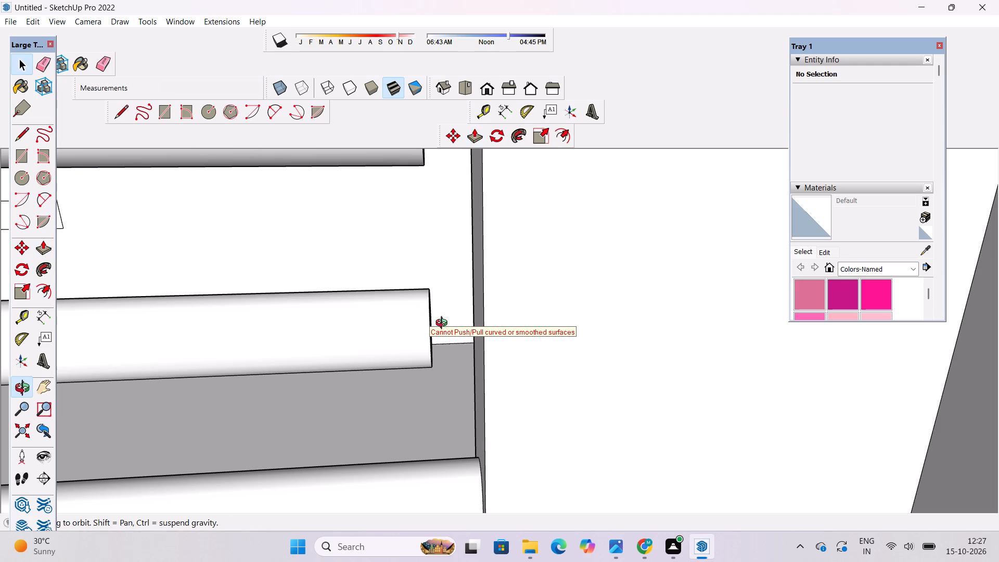
key("o")
left_click_drag(476, 368, 437, 395)
scroll(424, 350, "up", 2)
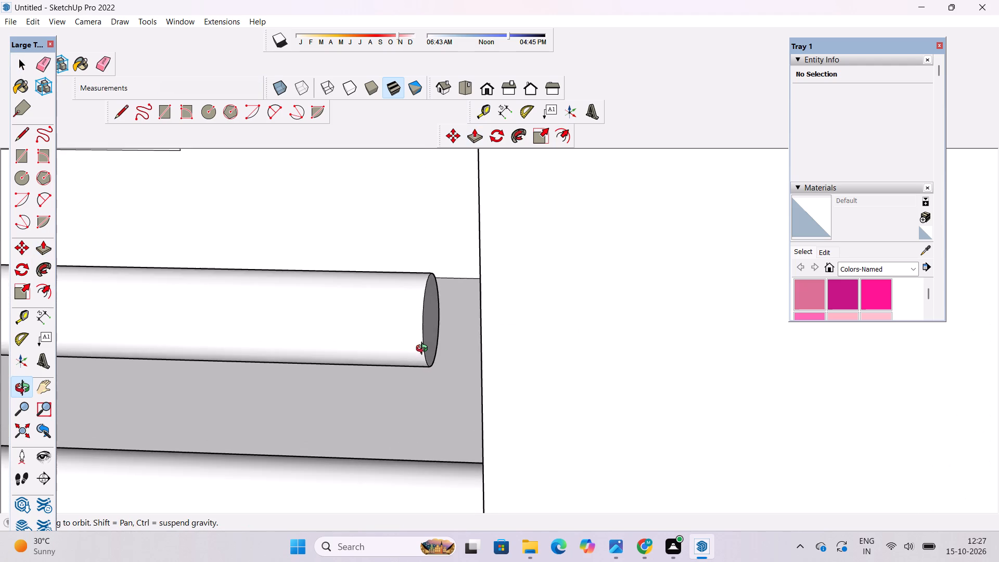
left_click_drag(424, 350, 433, 379, "shift")
key("p")
left_click(442, 345)
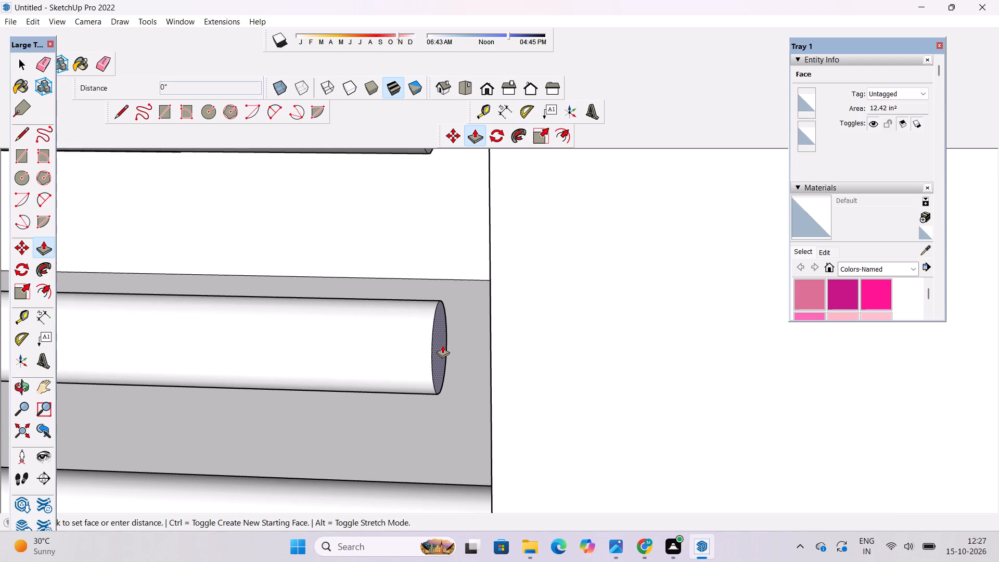
scroll(458, 355, "down", 5)
scroll(464, 392, "up", 6)
scroll(464, 392, "down", 6)
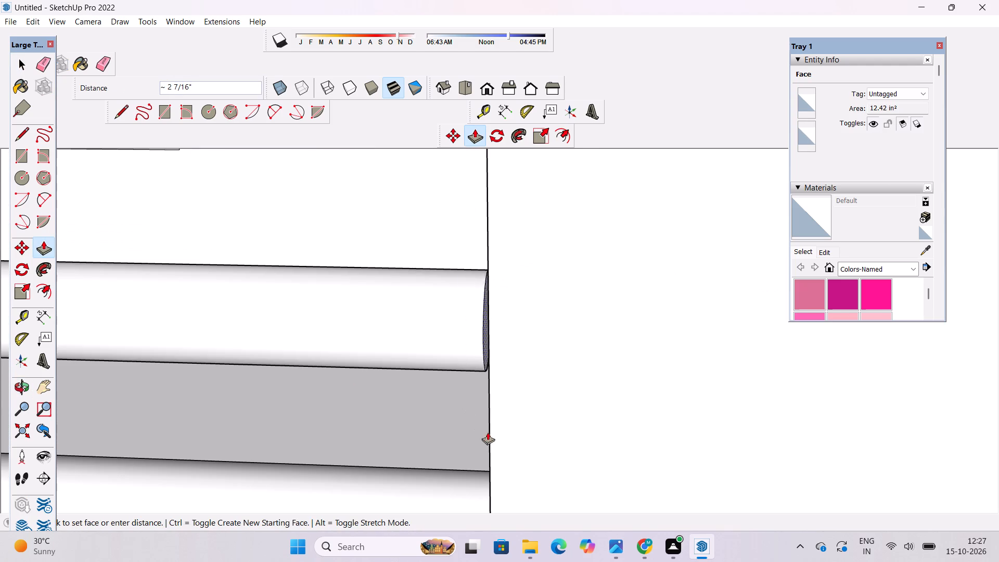
left_click(491, 437)
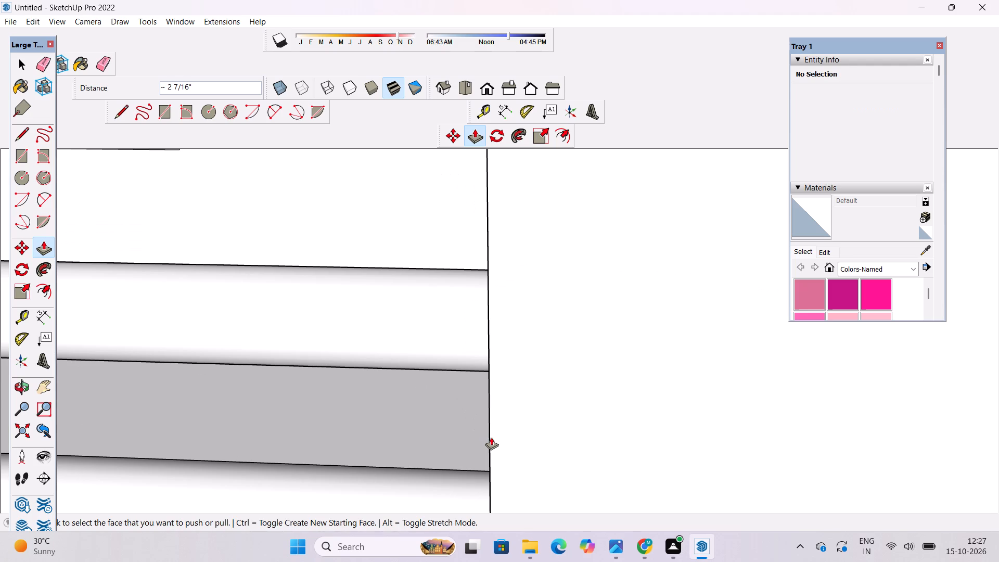
Extend the short rod directly above the one just finished about 2 7/16" into the far jamb by pushing/pulling its end face.
key("o")
scroll(491, 437, "down", 11)
left_click_drag(488, 430, 492, 454, "shift")
scroll(469, 421, "down", 3)
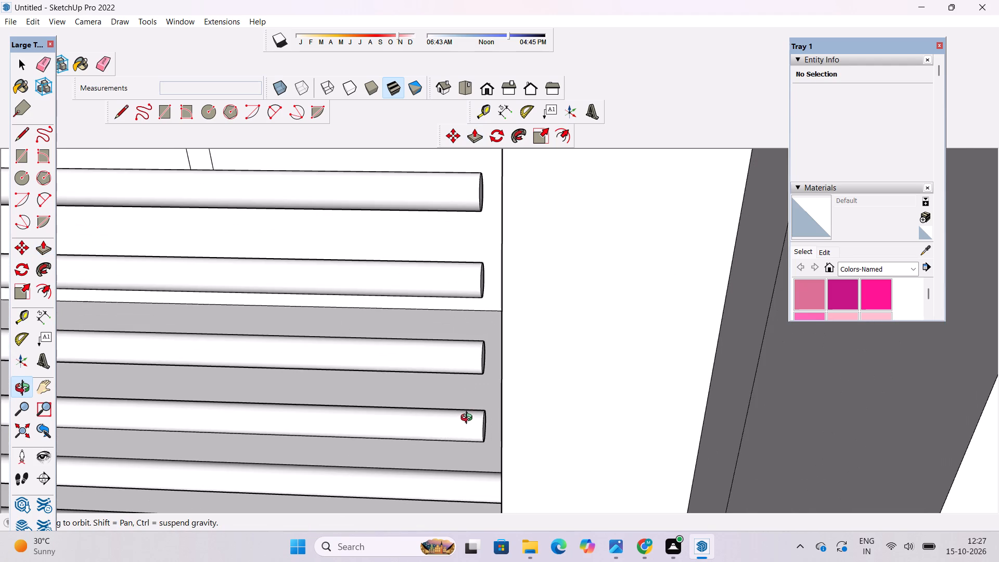
left_click(464, 543, "shift")
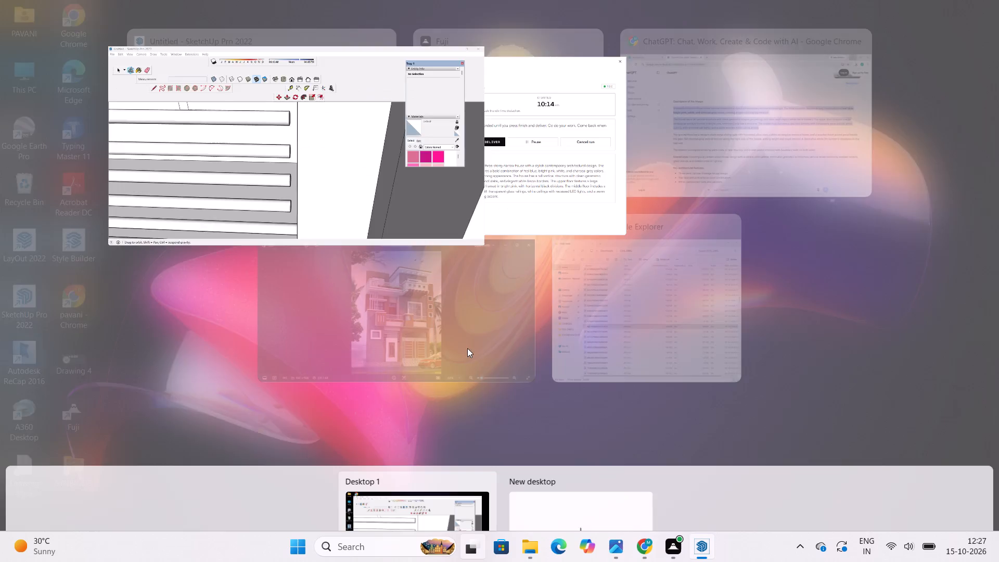
left_click(329, 131)
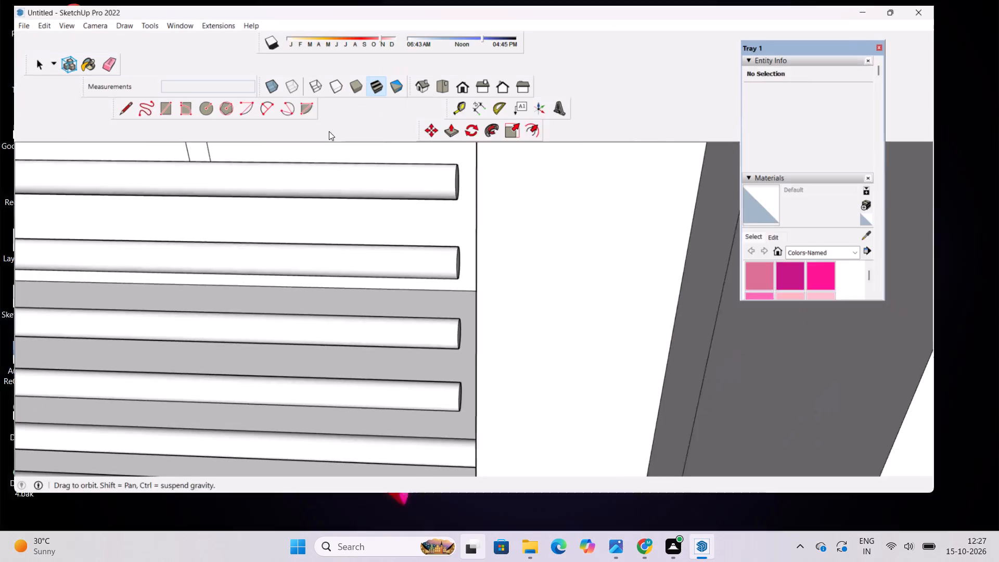
scroll(438, 316, "up", 3)
scroll(438, 314, "down", 6)
left_click_drag(444, 353, 464, 358, "shift")
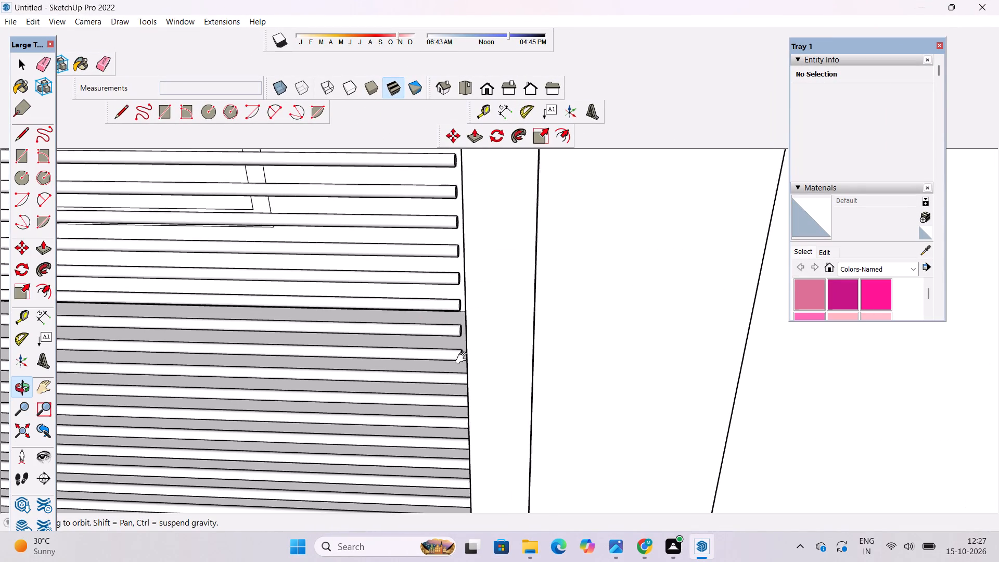
left_click_drag(464, 358, 513, 266, "shift")
scroll(491, 371, "up", 5)
scroll(490, 371, "down", 4)
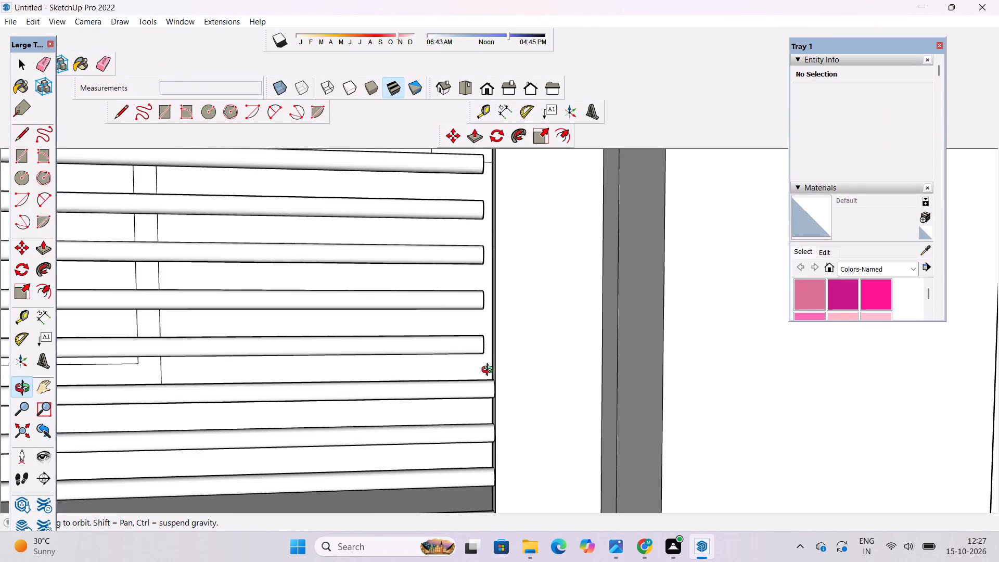
left_click_drag(491, 367, 432, 411)
scroll(481, 358, "up", 1)
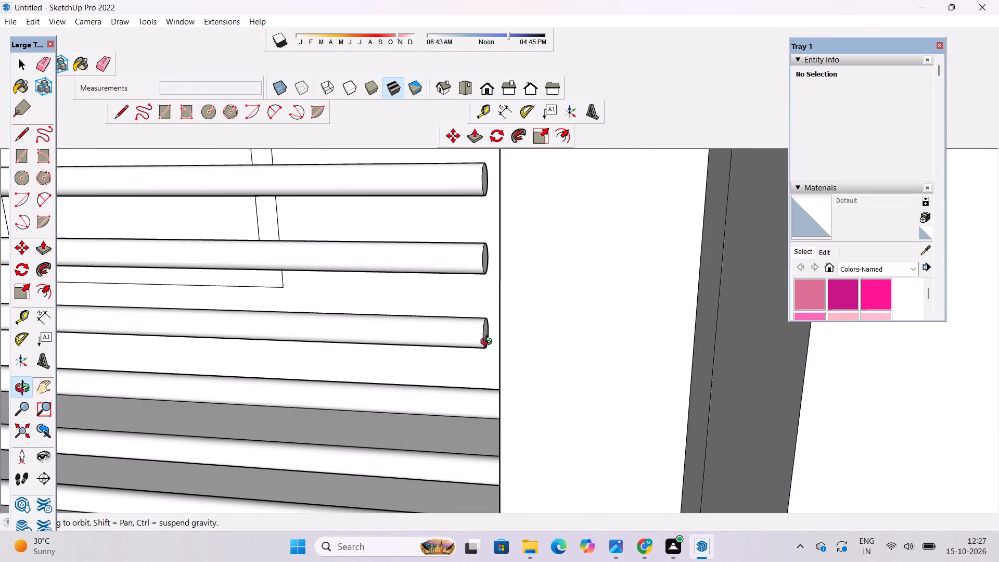
scroll(489, 343, "up", 1)
scroll(489, 343, "up", 14, "shift")
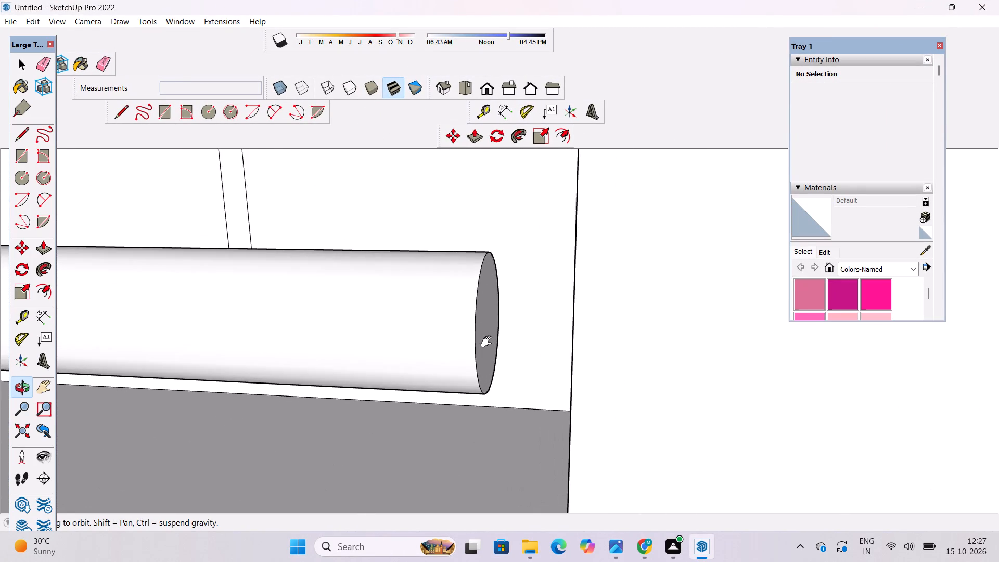
scroll(489, 342, "up", 5, "shift")
key("p")
left_click(487, 342)
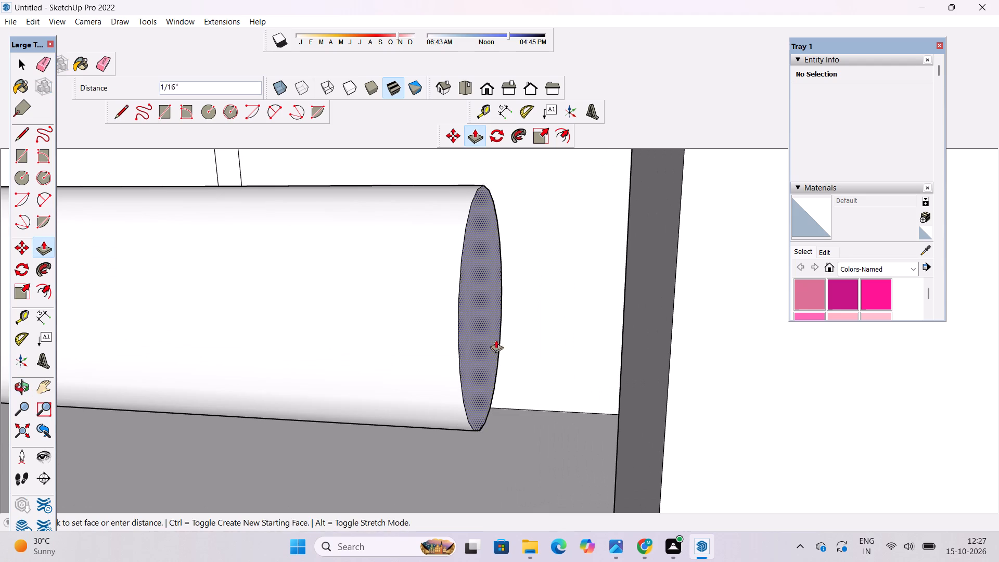
scroll(615, 336, "down", 3)
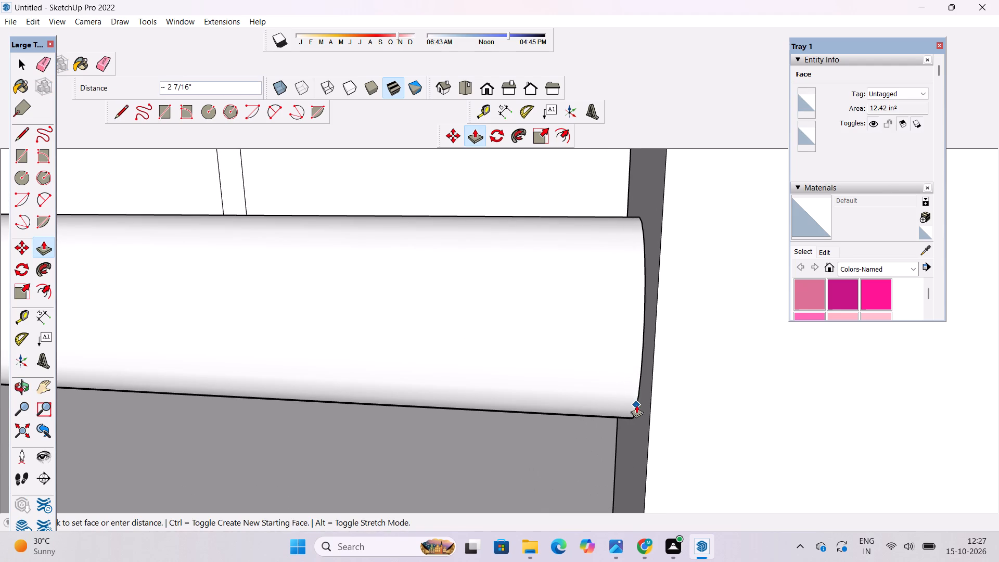
left_click(636, 407)
Push/Pull the end face of the next short rod up about 2 7/16" into the second opening's far jamb.
key("o")
scroll(588, 407, "down", 11)
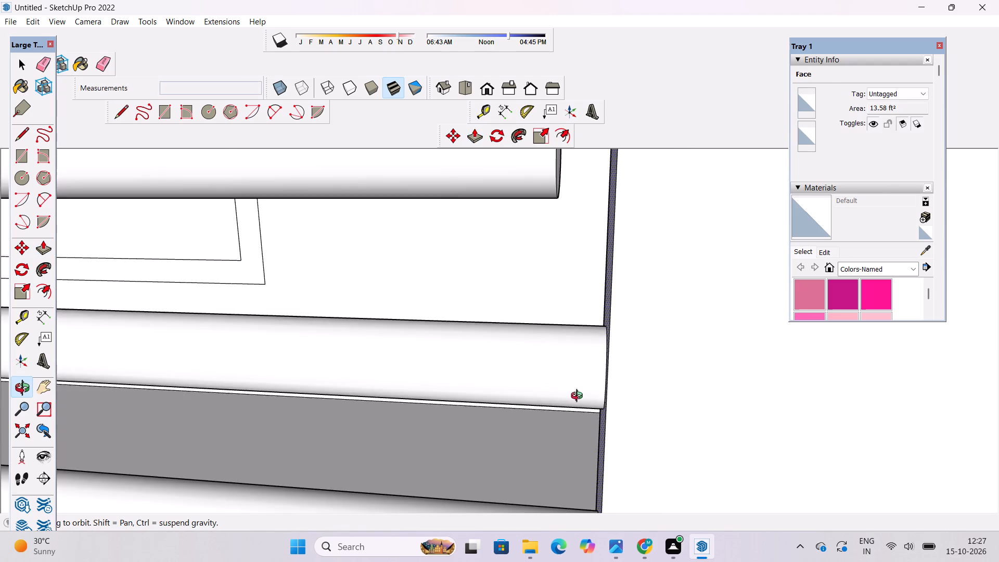
left_click_drag(575, 380, 562, 487, "shift")
left_click_drag(536, 373, 543, 444)
scroll(572, 374, "up", 2)
scroll(572, 374, "down", 3)
left_click_drag(580, 385, 567, 283)
left_click_drag(578, 370, 600, 390)
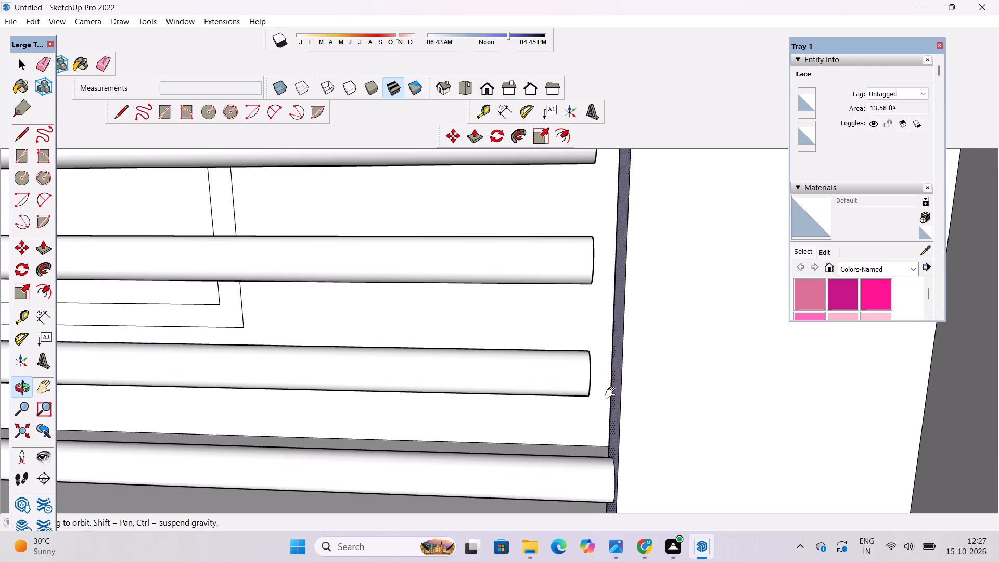
scroll(623, 390, "up", 12, "shift")
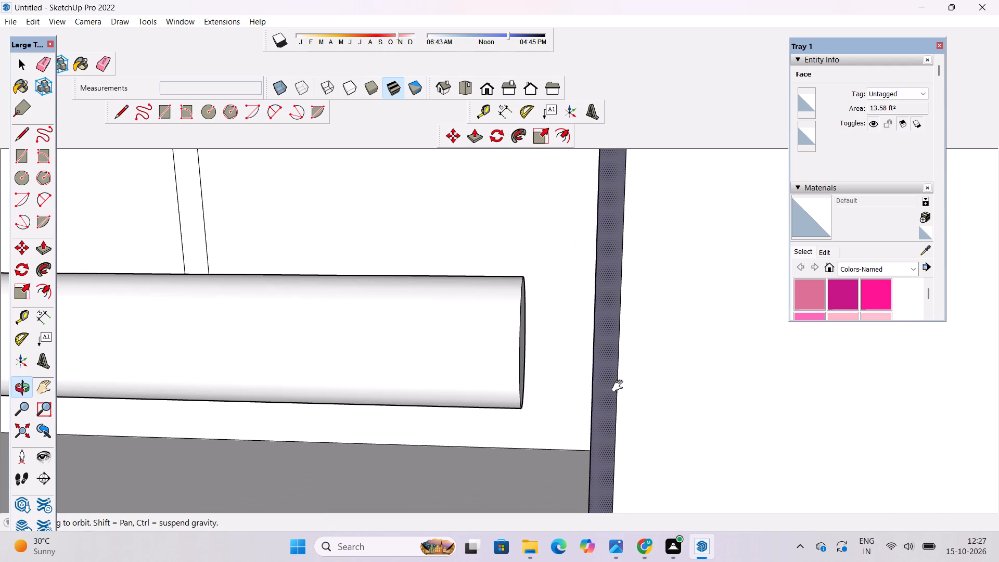
scroll(620, 386, "up", 2, "shift")
key("p")
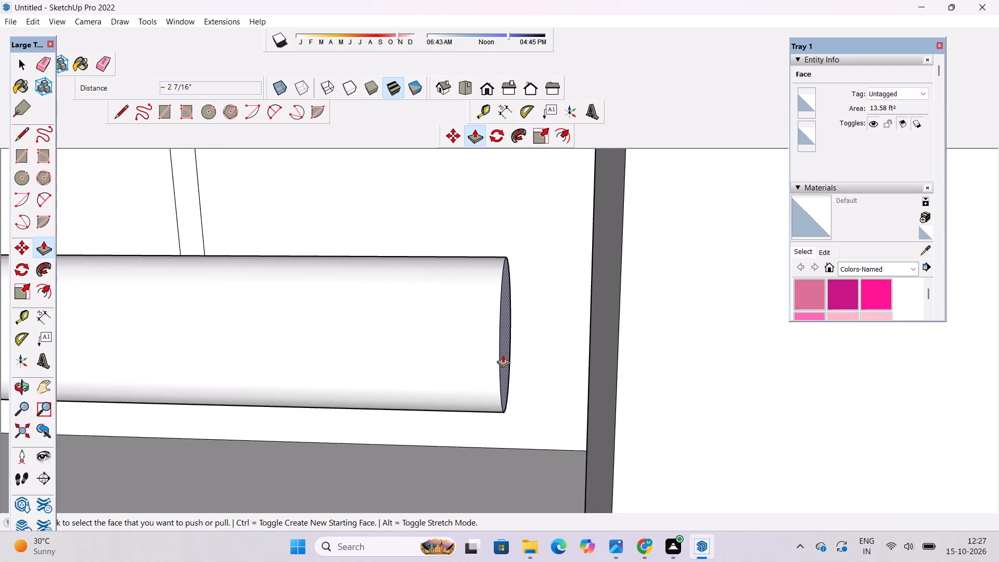
left_click(503, 354)
scroll(572, 354, "down", 4)
left_click(593, 419)
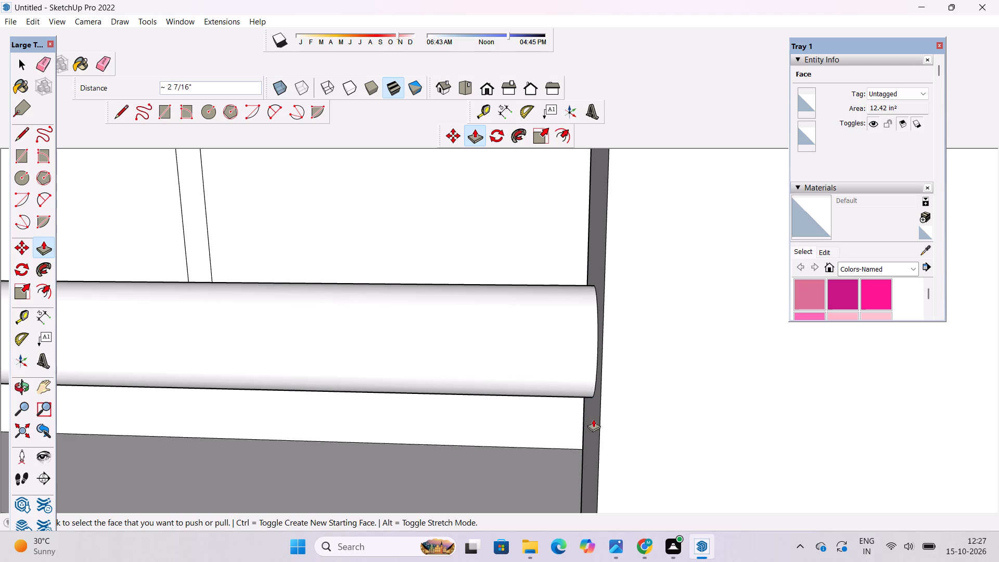
Push/Pull the circular end face of the lowest remaining short rod about 2 7/16" to the second opening's far jamb.
key("o")
scroll(488, 375, "down", 10)
left_click_drag(493, 352, 492, 406, "shift")
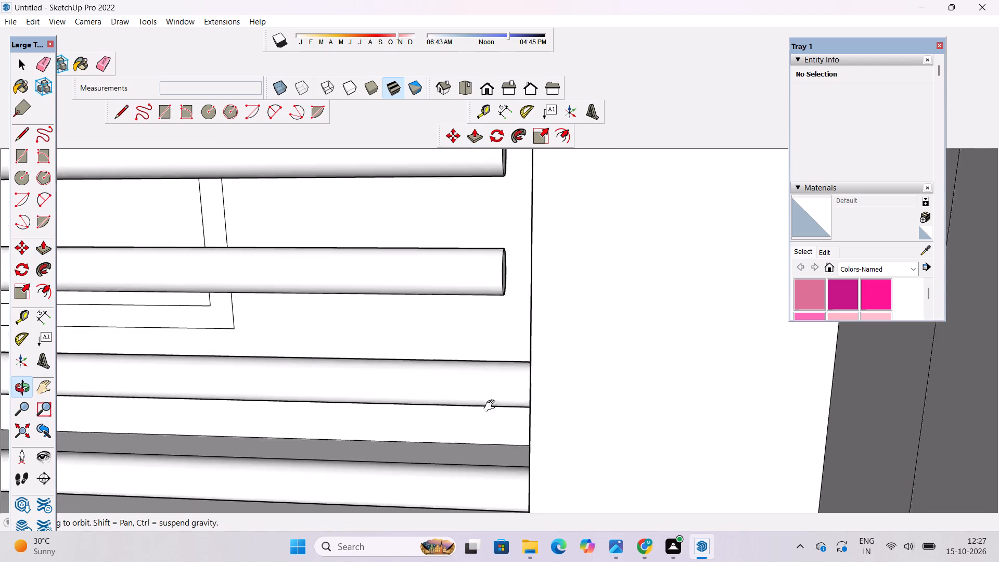
left_click_drag(492, 406, 492, 424, "shift")
scroll(499, 352, "up", 5)
scroll(499, 348, "down", 5)
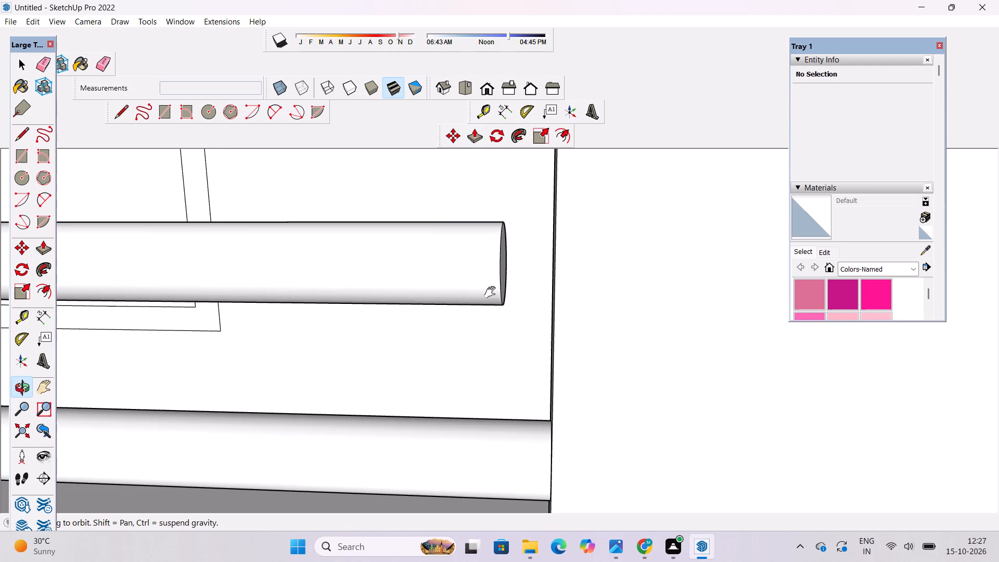
left_click_drag(491, 292, 466, 337, "shift")
left_click_drag(466, 337, 489, 354)
scroll(496, 322, "up", 1, "shift")
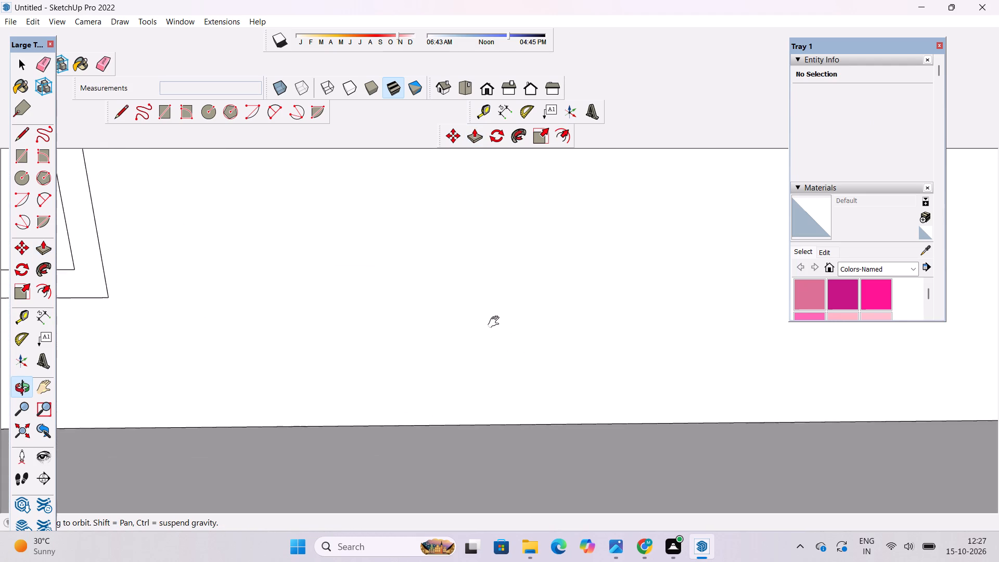
scroll(496, 322, "down", 3, "shift")
left_click_drag(541, 321, 509, 327)
scroll(485, 318, "up", 5, "shift")
scroll(485, 318, "up", 20, "shift")
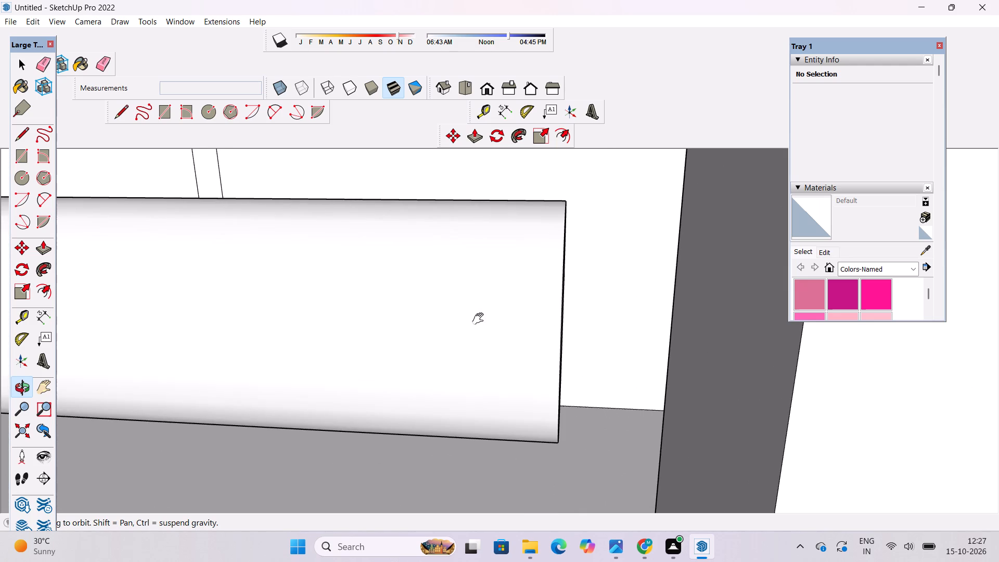
left_click_drag(510, 325, 494, 327)
key("p")
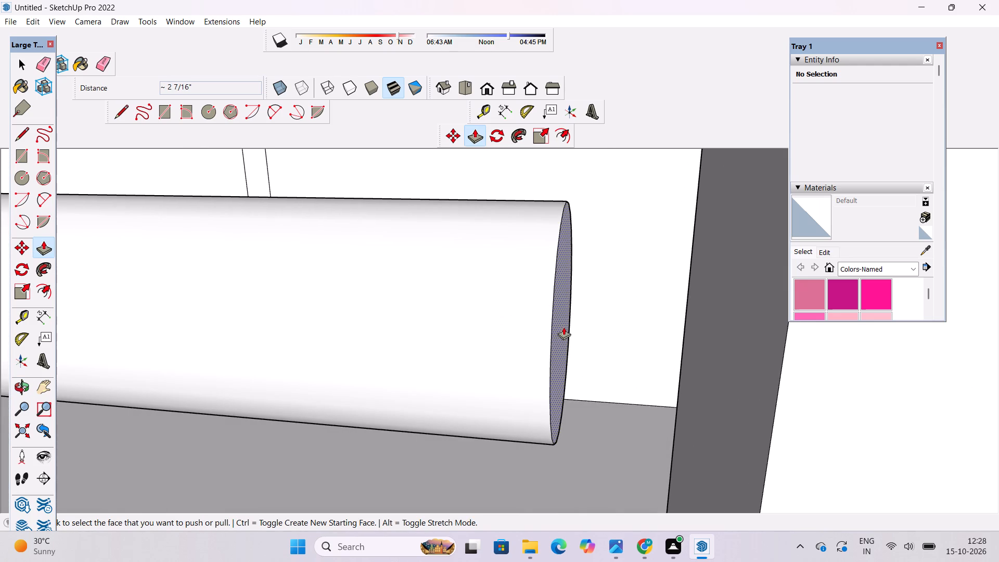
left_click(560, 331)
scroll(556, 330, "down", 4)
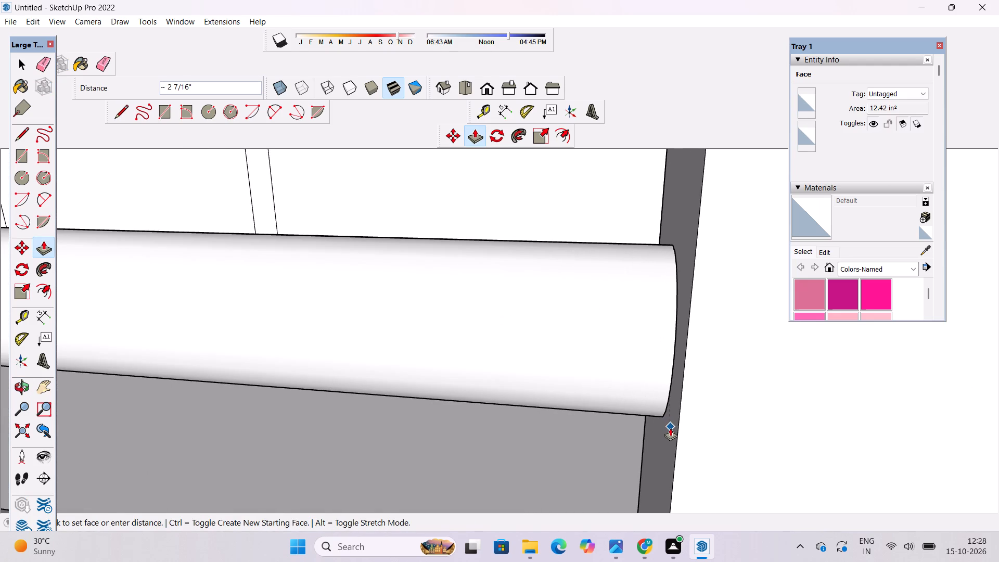
left_click(670, 429)
Extend the short rod directly above the one just finished to the second opening's far jamb by pushing/pulling its end face.
scroll(573, 426, "down", 6)
scroll(564, 382, "up", 4)
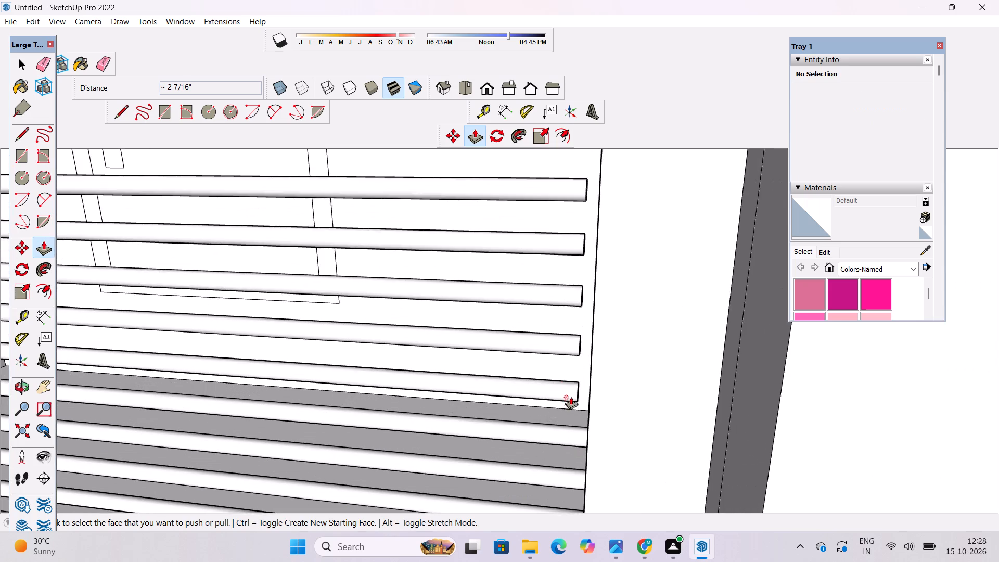
scroll(571, 398, "up", 14)
scroll(599, 401, "down", 3)
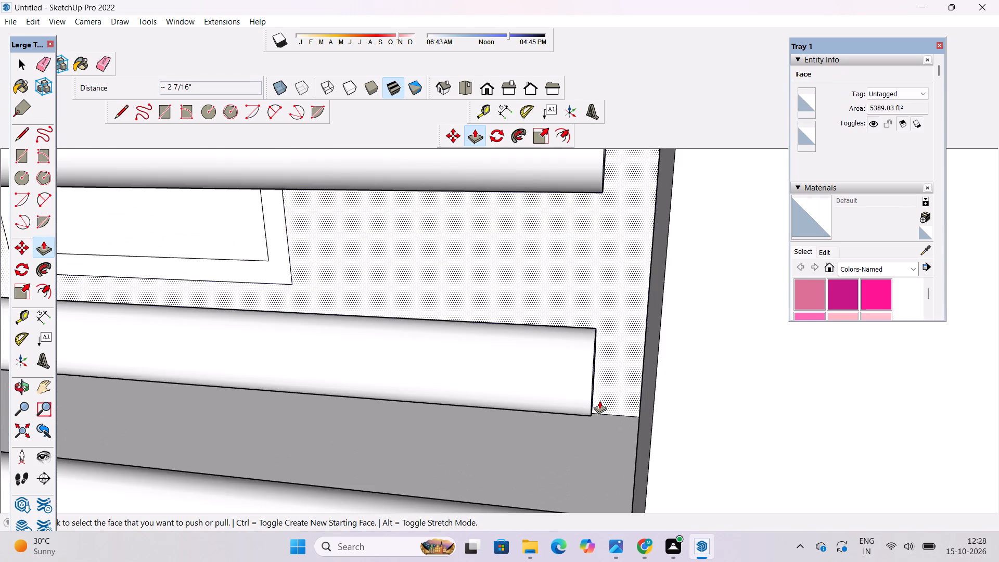
scroll(648, 393, "up", 6)
scroll(539, 399, "up", 10)
scroll(681, 382, "up", 1)
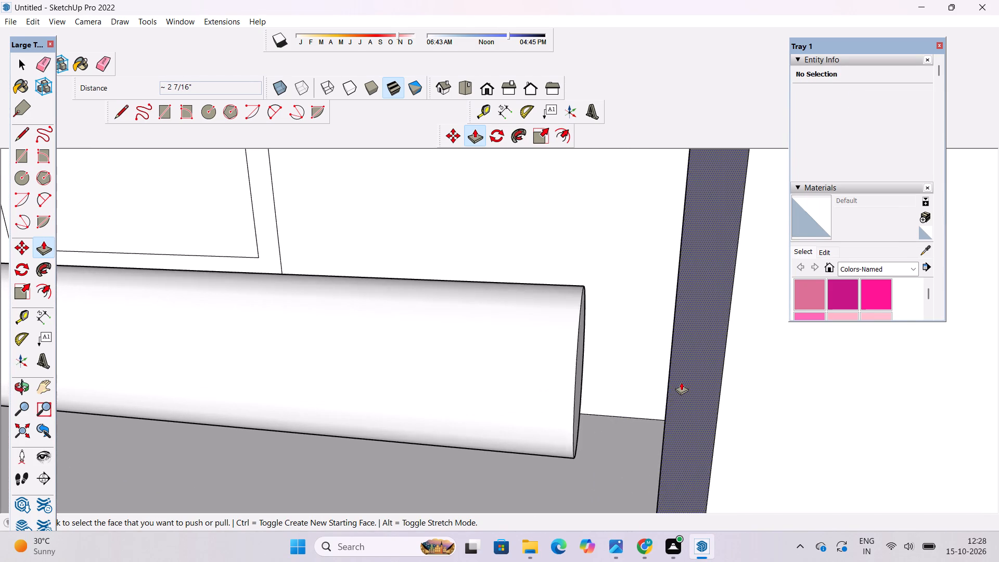
scroll(681, 382, "up", 3)
left_click(530, 383)
scroll(655, 367, "down", 7)
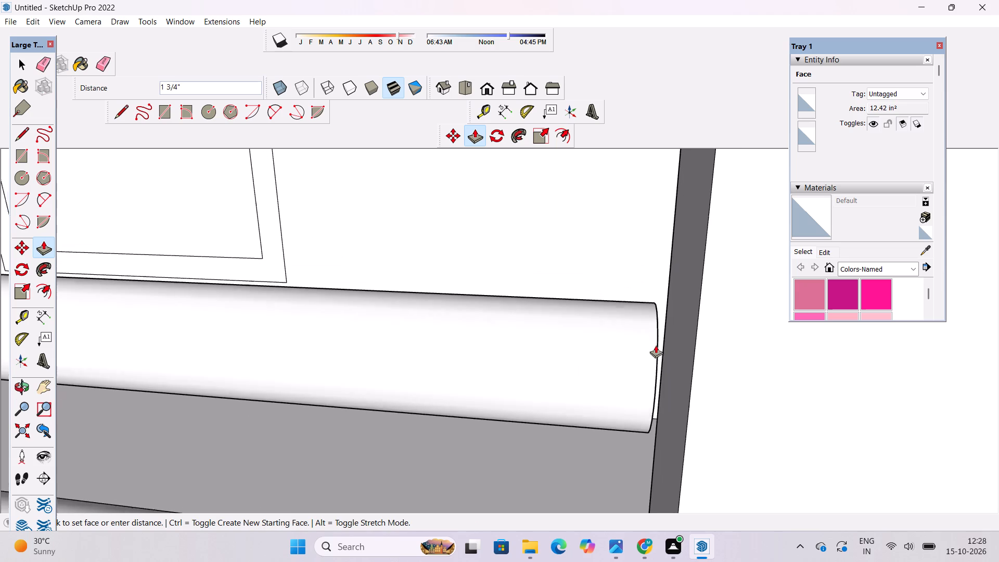
scroll(656, 345, "down", 2)
left_click(674, 448)
Push/Pull the end face of the next short rod up about 2 7/16" into the second opening's far jamb.
key("o")
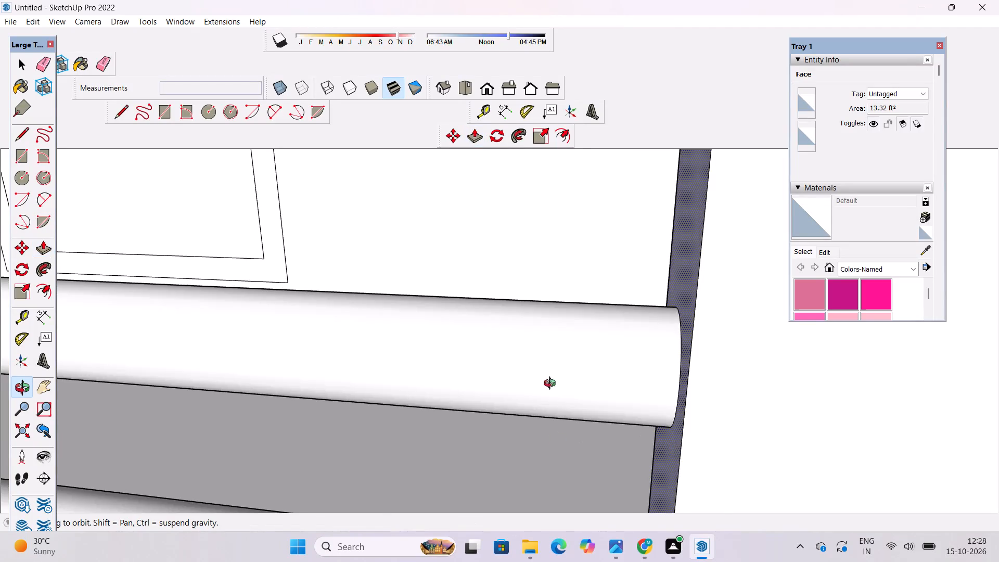
scroll(550, 379, "down", 9)
left_click_drag(542, 410, 546, 438, "shift")
left_click_drag(547, 440, 602, 389)
scroll(557, 433, "up", 1)
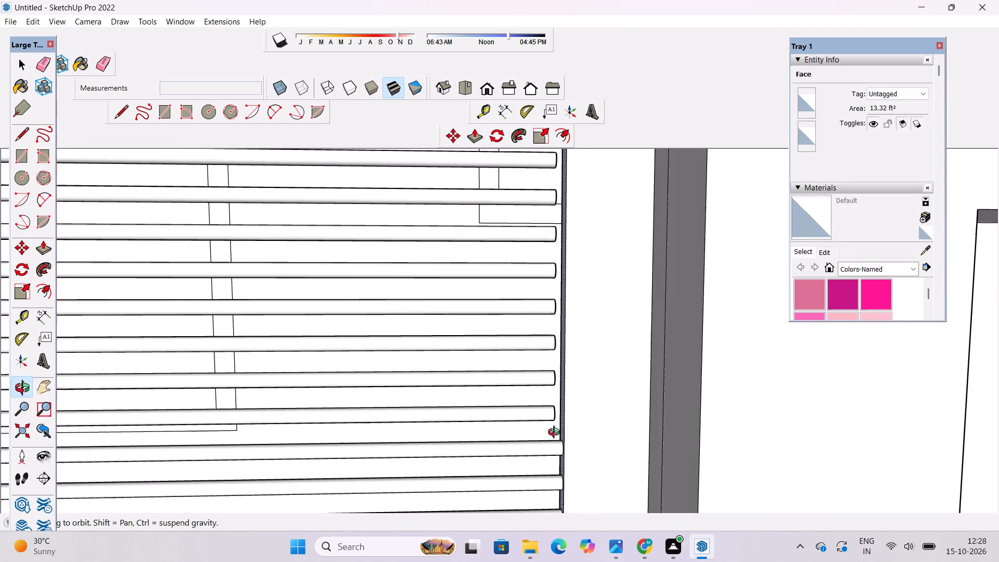
scroll(539, 371, "down", 14)
scroll(543, 387, "up", 5)
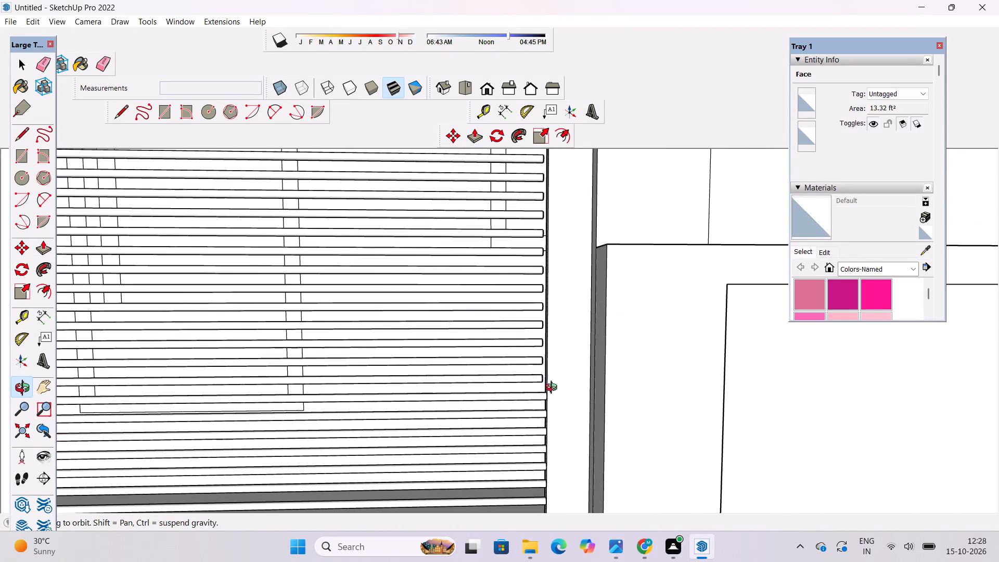
left_click_drag(574, 399, 528, 439)
scroll(546, 387, "up", 9)
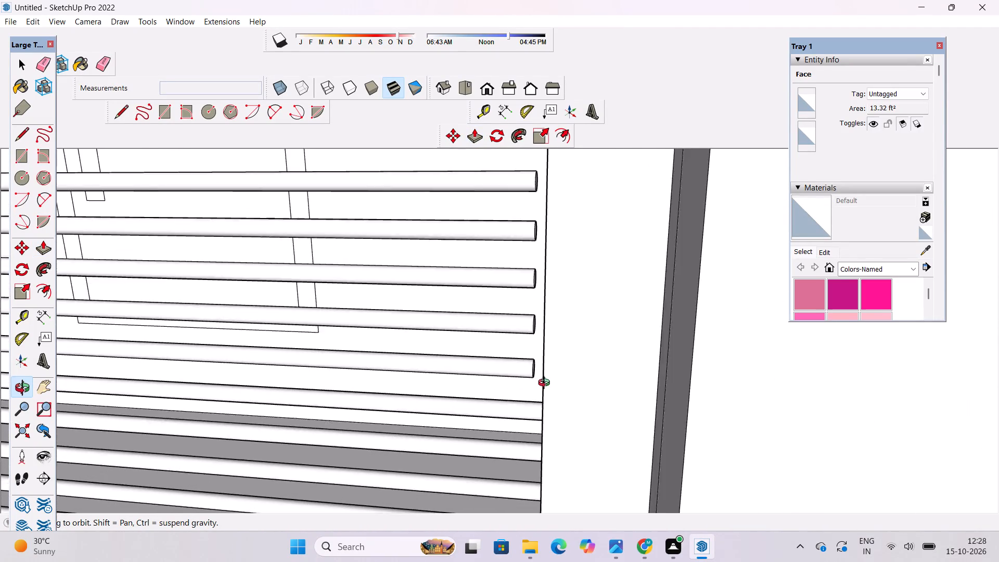
scroll(546, 384, "up", 10)
scroll(526, 367, "down", 8)
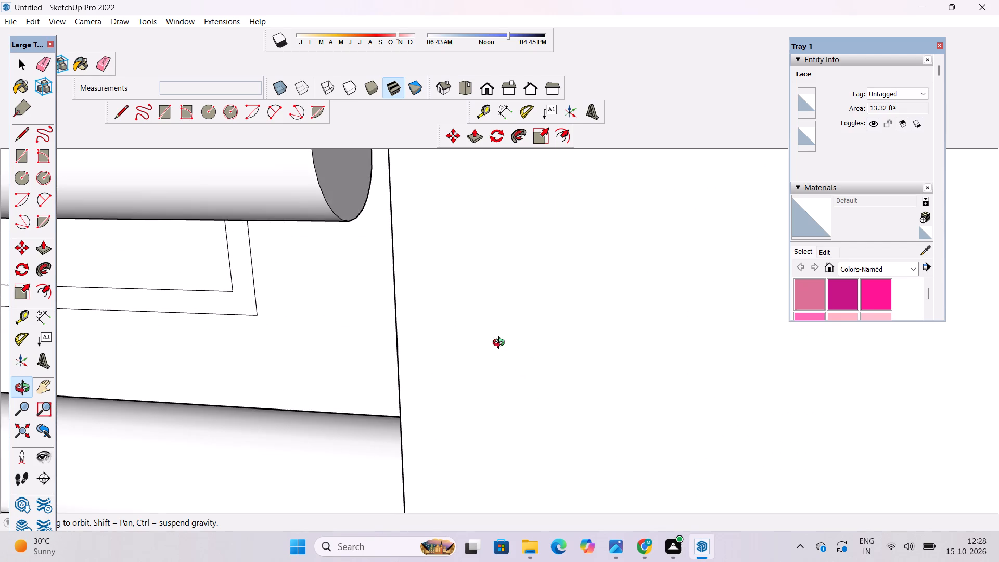
scroll(501, 344, "down", 5)
left_click_drag(501, 348, 541, 410, "shift")
left_click_drag(490, 419, 494, 419, "shift")
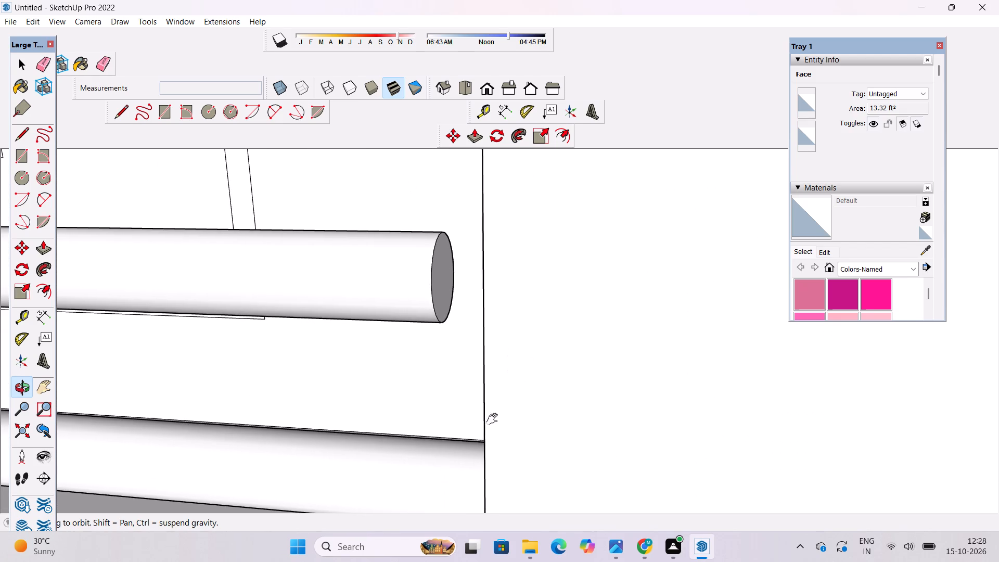
left_click_drag(494, 419, 527, 430, "shift")
scroll(440, 301, "up", 5)
left_click_drag(439, 299, 444, 309, "shift")
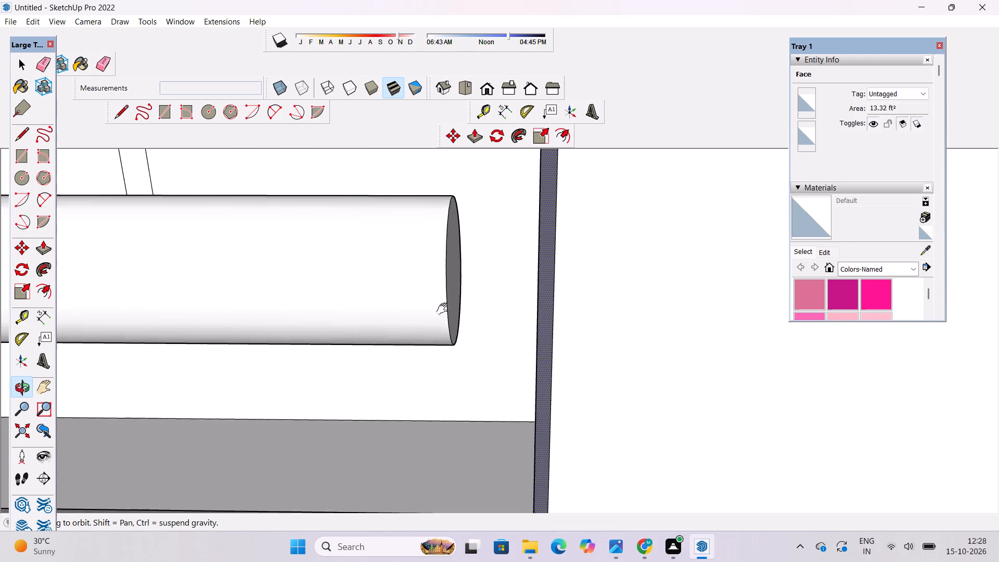
left_click_drag(444, 309, 475, 376, "shift")
left_click_drag(475, 376, 467, 381, "shift")
key("p")
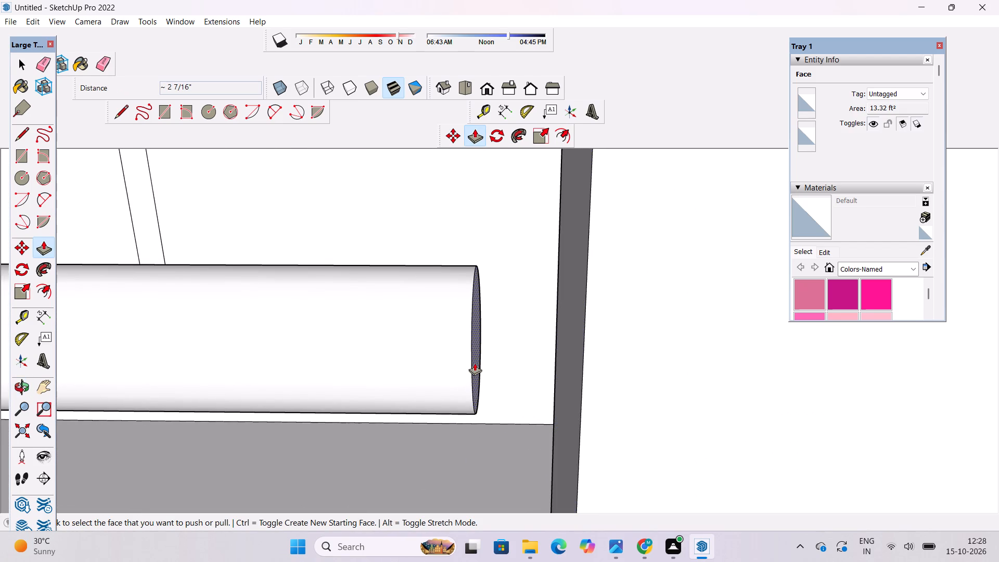
left_click(475, 361)
scroll(531, 352, "down", 5)
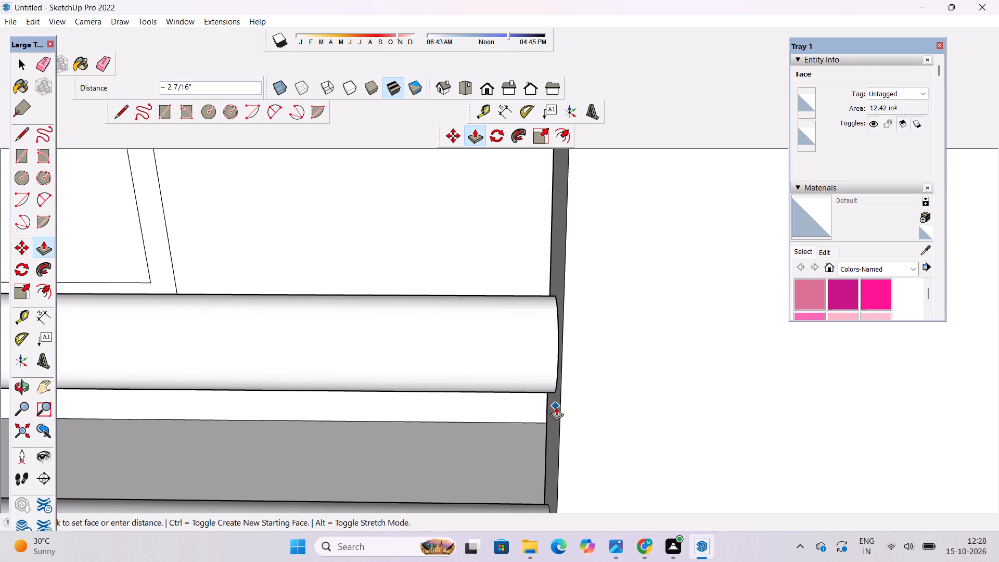
left_click(558, 408)
Extend the lowest remaining short rod about 2 7/16" into the far jamb by pushing/pulling its circular end face.
scroll(366, 457, "down", 6)
scroll(347, 417, "up", 5)
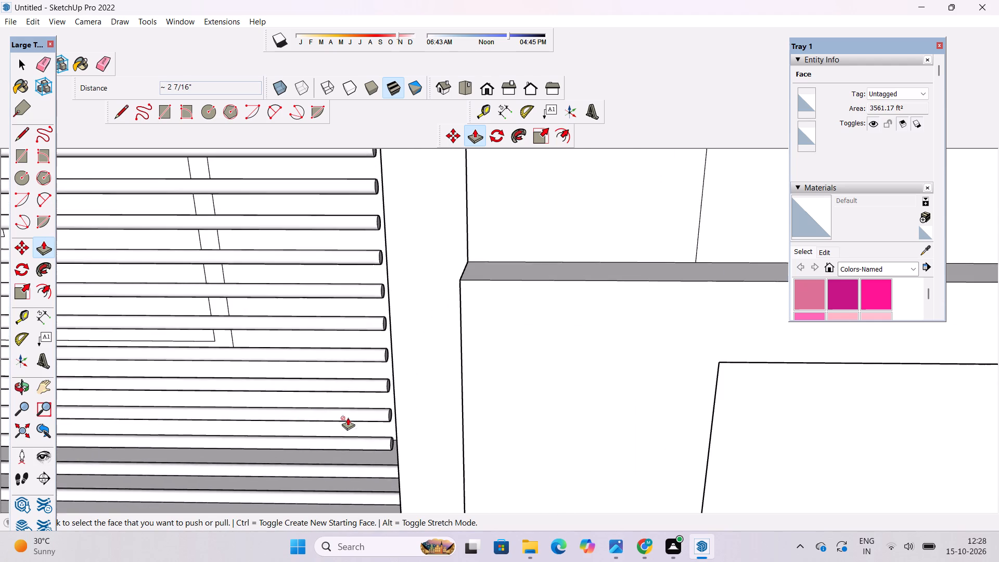
scroll(364, 477, "up", 14)
scroll(360, 449, "down", 4)
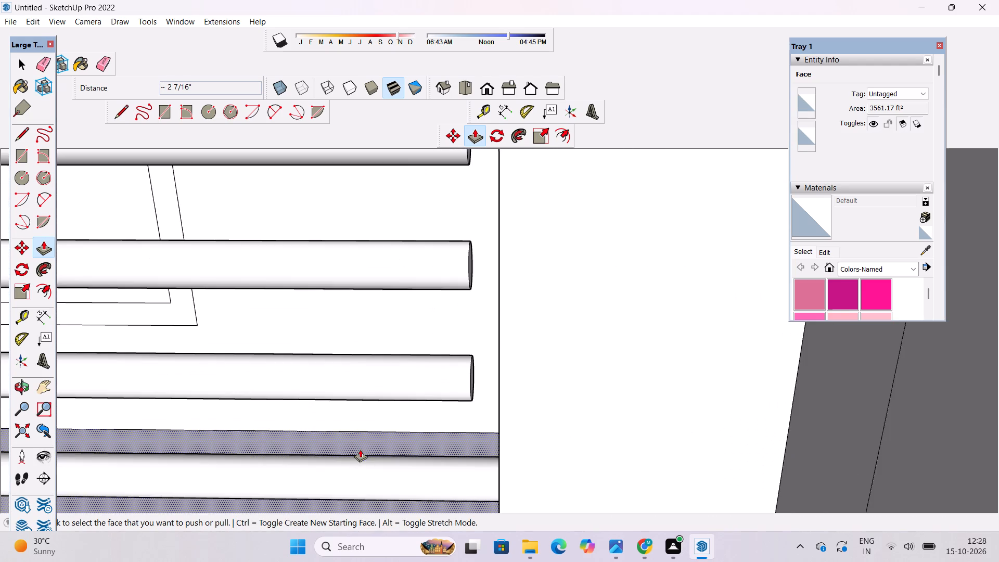
scroll(458, 385, "up", 10)
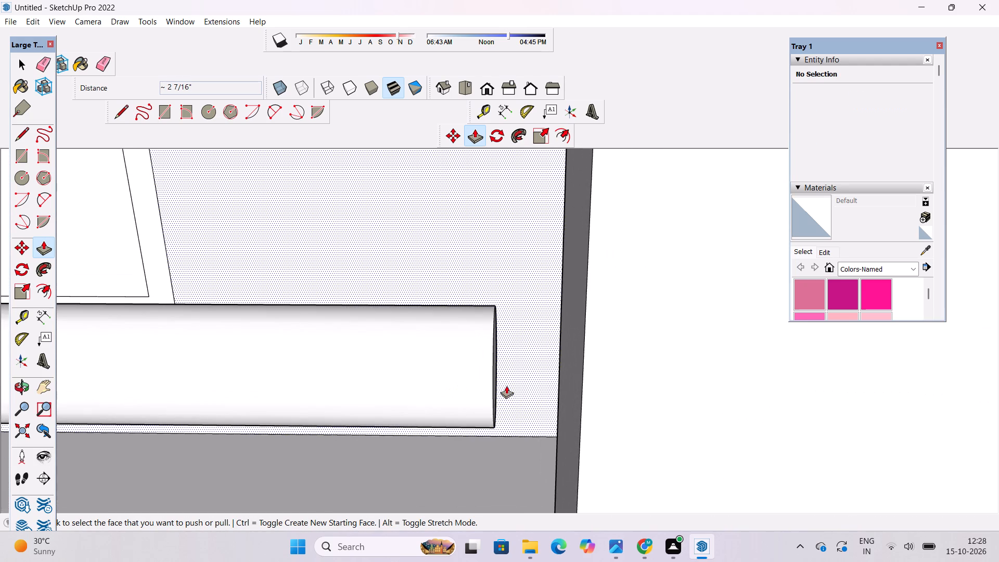
left_click(495, 398)
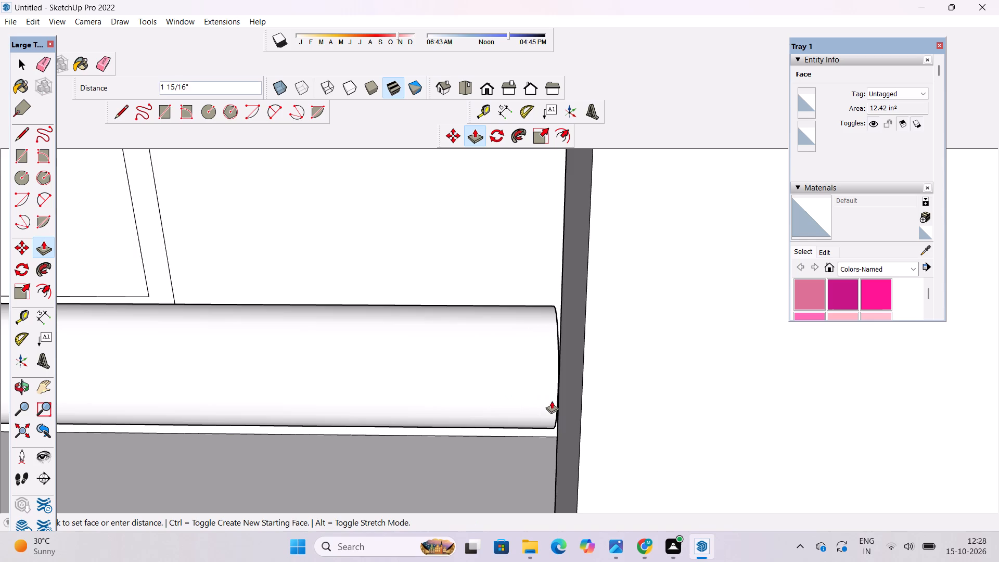
scroll(556, 376, "down", 4)
left_click(567, 421)
Push/Pull the end face of the following short rod up about 2 7/16" to the second opening's far jamb.
scroll(541, 456, "down", 4)
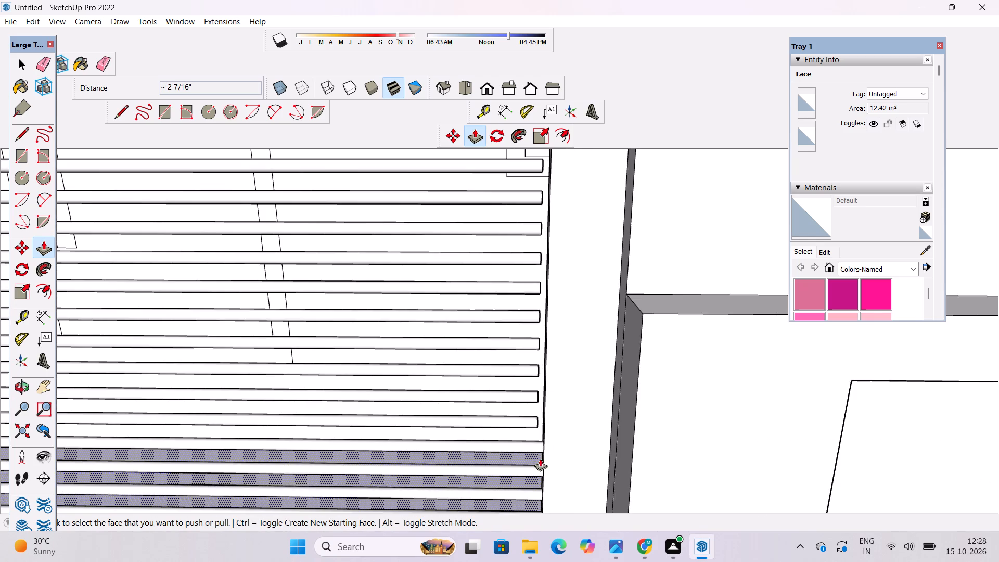
scroll(536, 385, "up", 3)
scroll(530, 397, "down", 5)
scroll(539, 446, "up", 5)
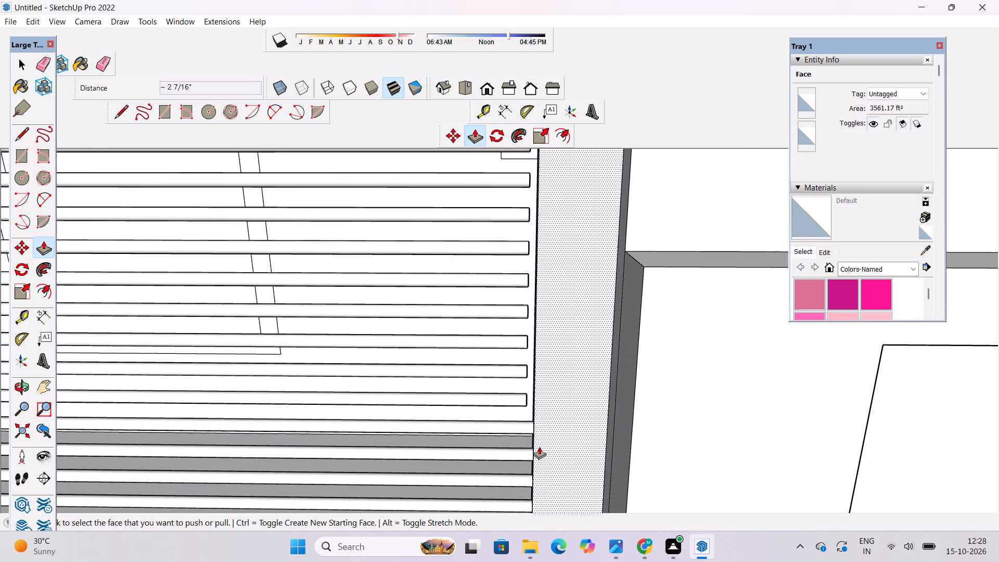
scroll(525, 400, "up", 14)
scroll(536, 400, "down", 3)
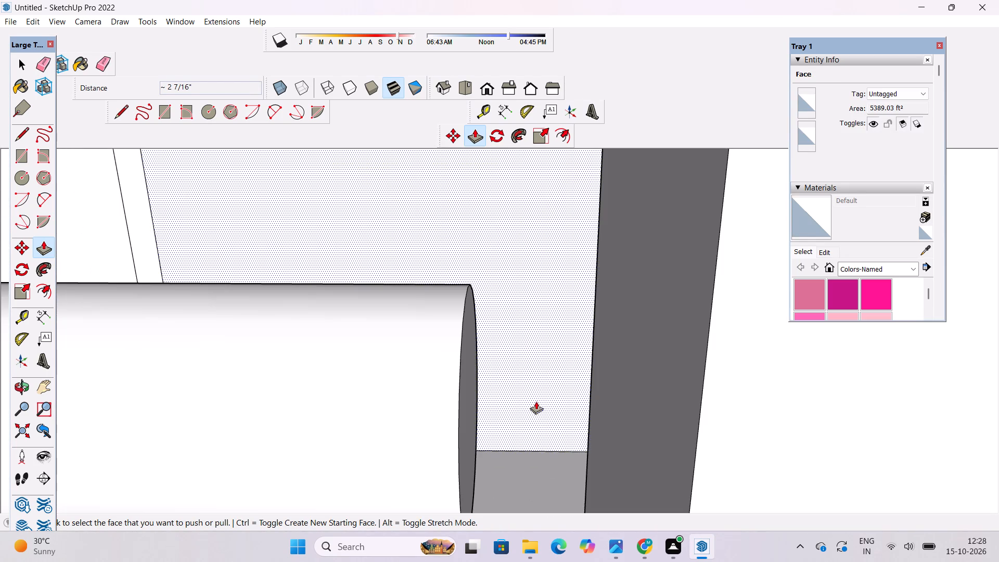
left_click(470, 435)
scroll(563, 409, "down", 5)
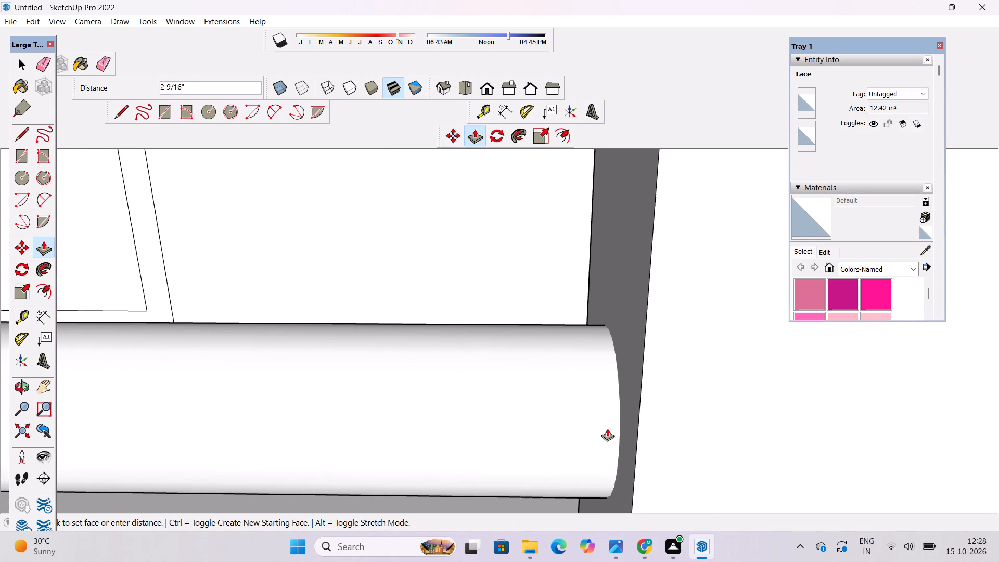
left_click(621, 466)
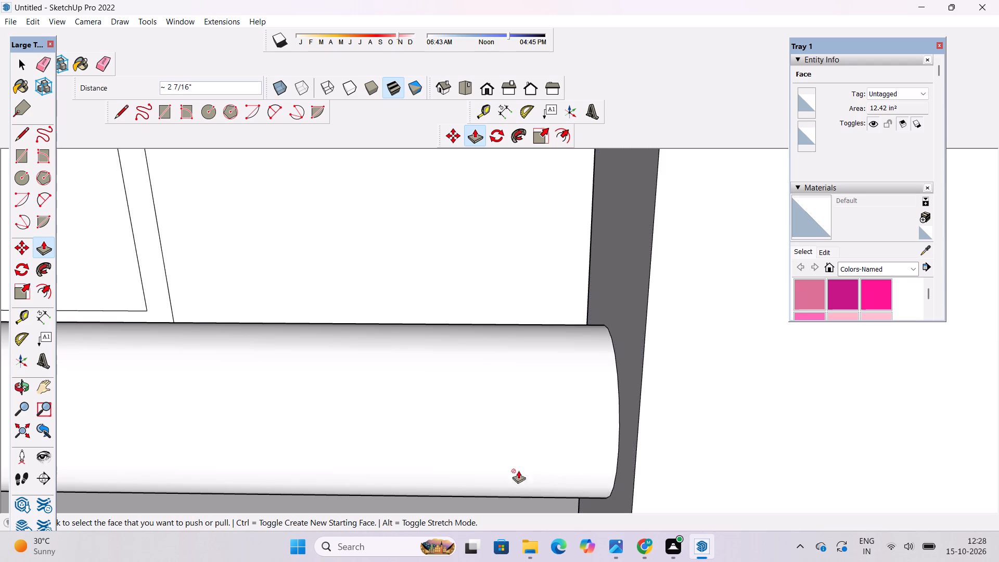
Extend the short rod just above the finished ones about 2 7/16" into the far jamb by pushing/pulling its end face.
scroll(503, 444, "down", 6)
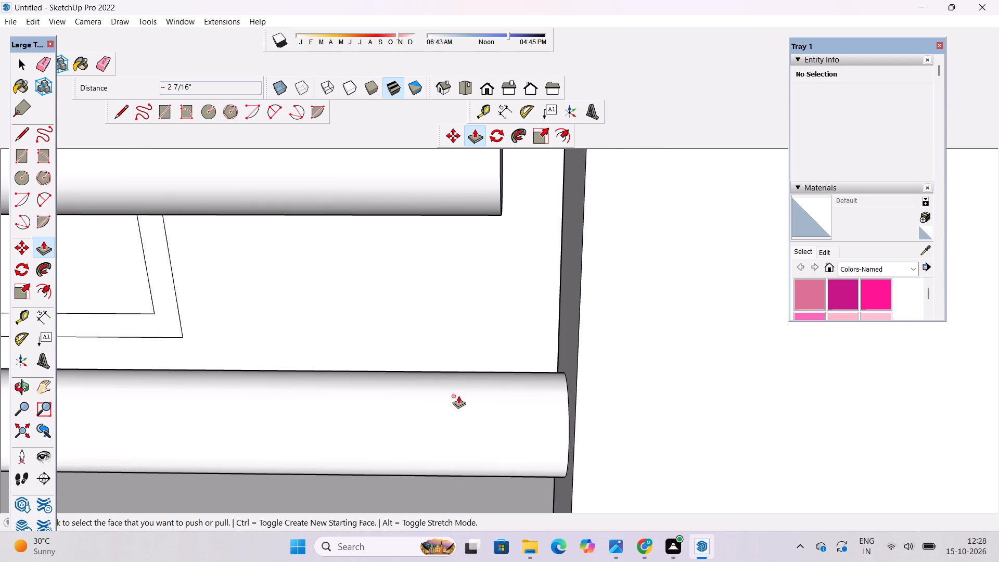
scroll(454, 380, "down", 4)
scroll(485, 229, "up", 10)
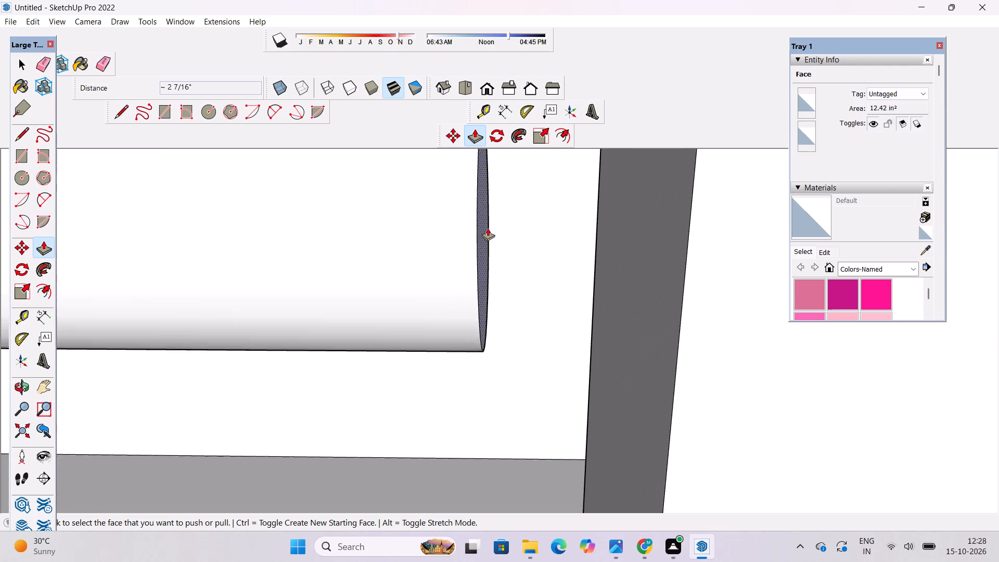
scroll(488, 228, "up", 1)
left_click(478, 252)
scroll(637, 262, "down", 6)
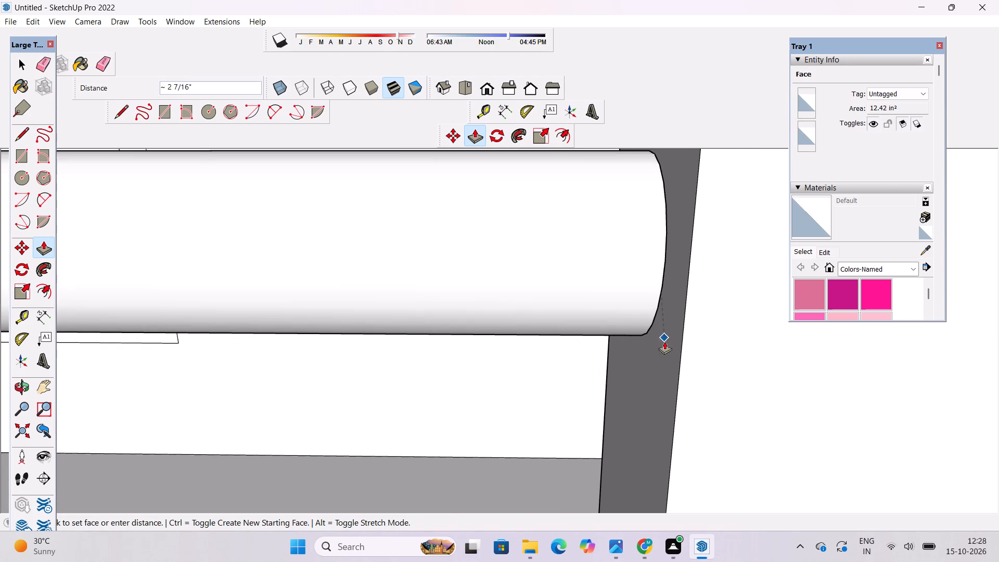
left_click(664, 348)
Push/Pull the end face of the lowest remaining short rod about 2 7/16" to the second opening's far jamb.
scroll(425, 475, "down", 8)
scroll(424, 455, "up", 7)
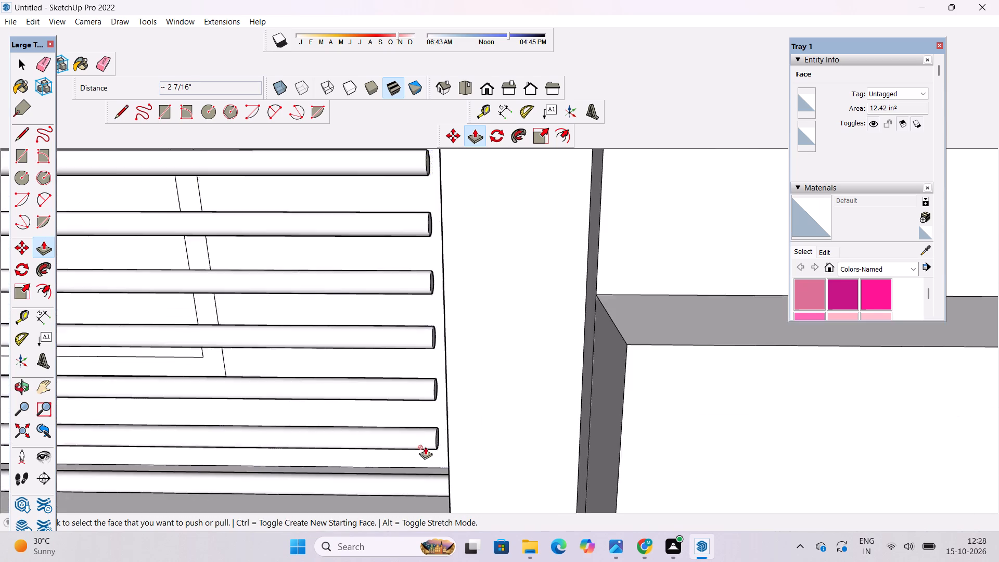
scroll(425, 446, "up", 7)
scroll(393, 457, "down", 5)
scroll(393, 457, "up", 3)
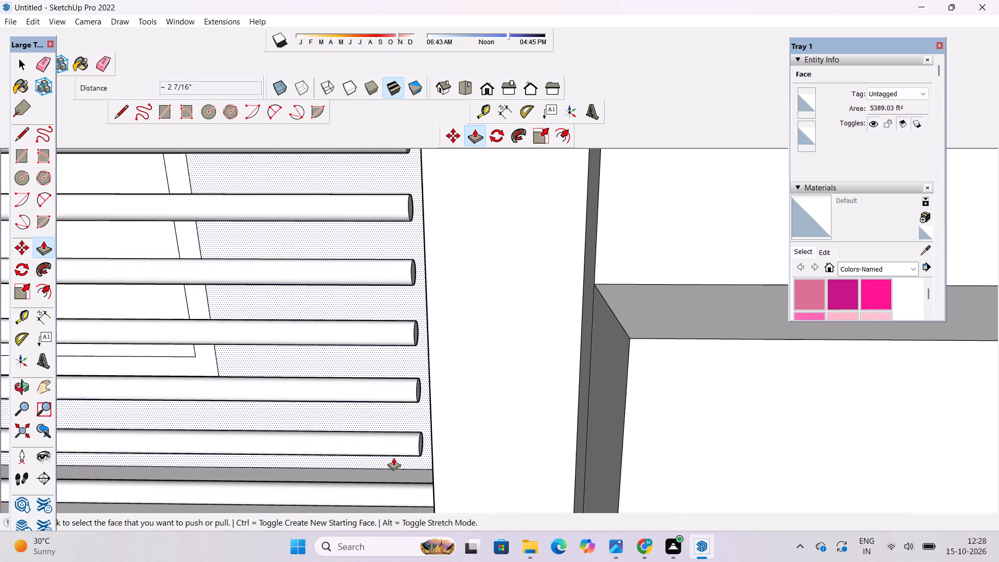
scroll(278, 451, "up", 5)
scroll(458, 443, "up", 3)
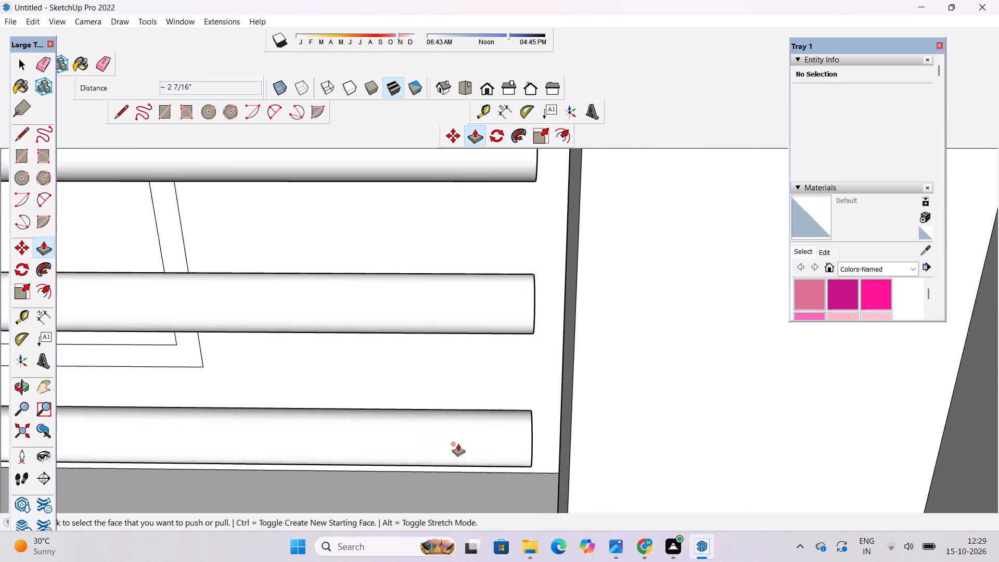
scroll(458, 443, "up", 4)
scroll(609, 422, "up", 5)
scroll(332, 424, "down", 1)
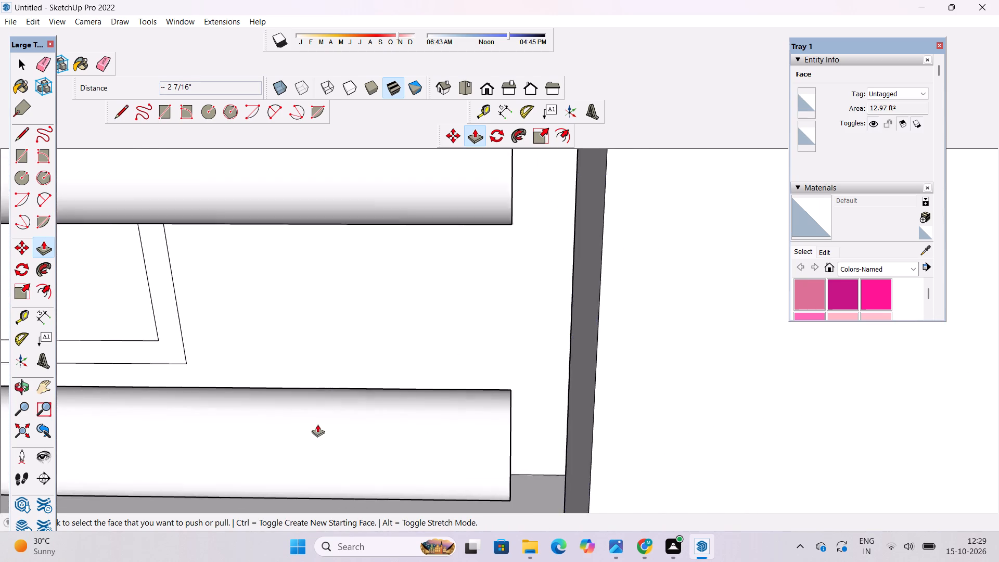
scroll(317, 424, "down", 4)
scroll(428, 435, "up", 5)
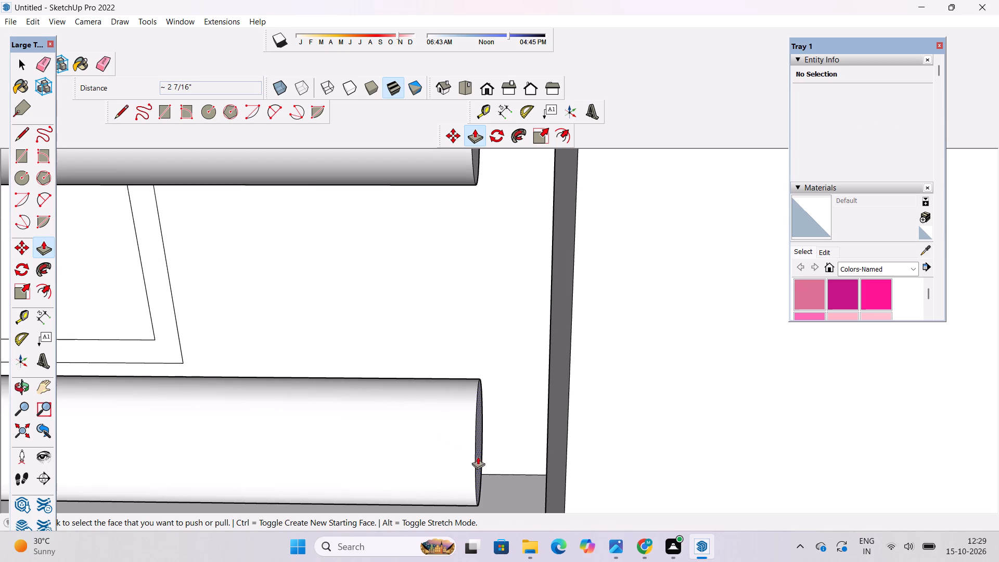
left_click(478, 457)
scroll(479, 457, "down", 3)
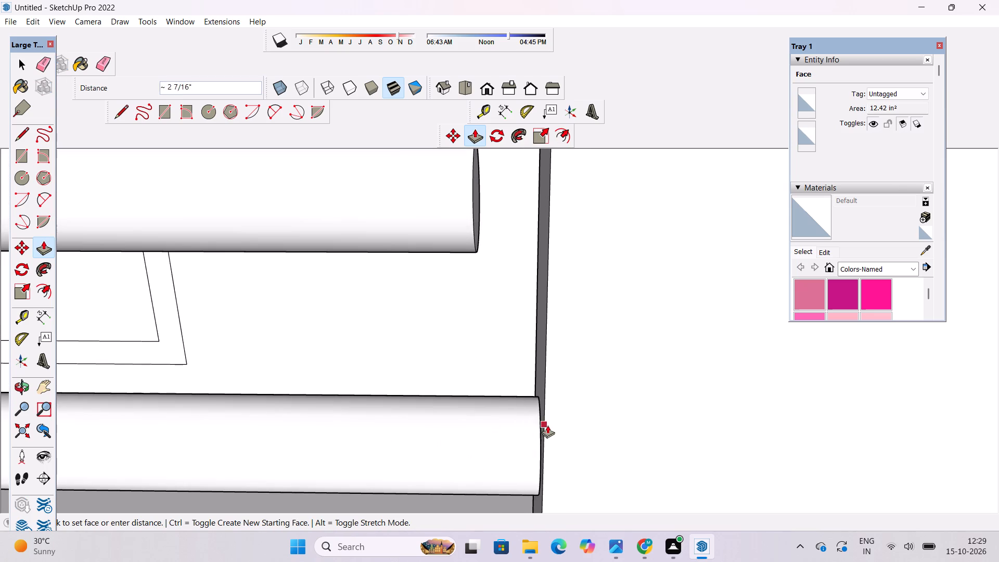
left_click(546, 474)
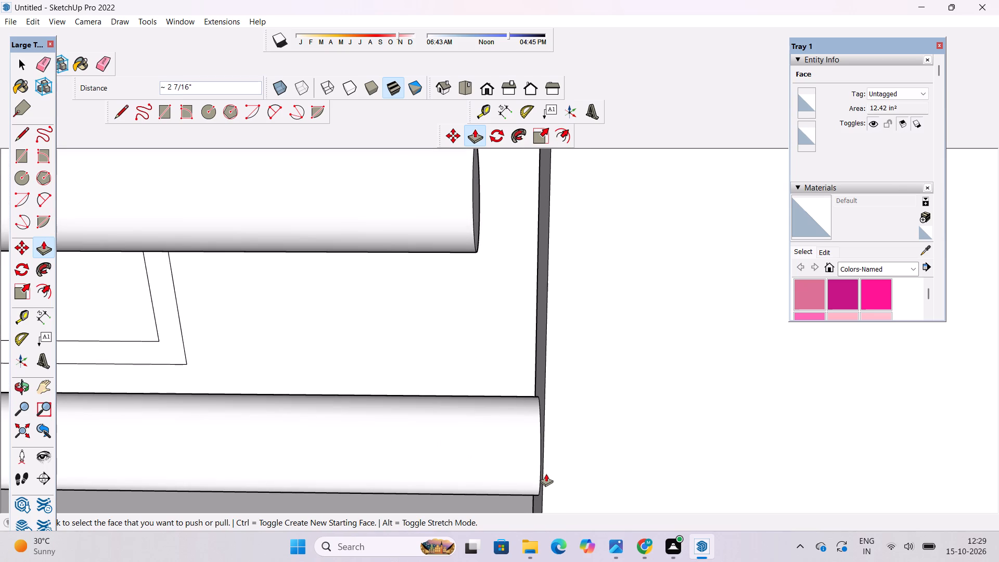
Extend the short rod directly above the one just finished about 2 7/16" to the far jamb by pushing/pulling its end face.
scroll(452, 473, "down", 4)
scroll(449, 302, "up", 4)
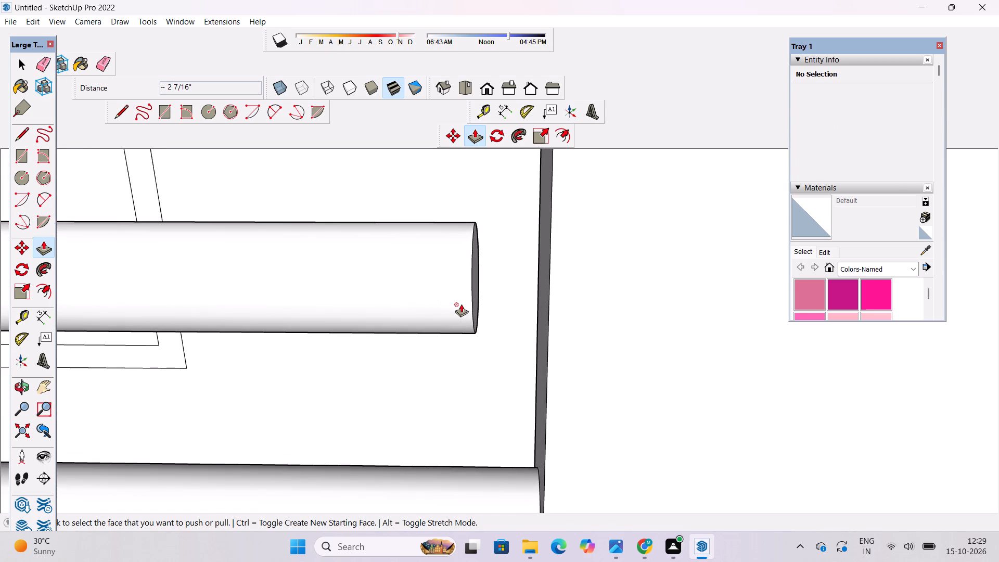
scroll(461, 304, "up", 4)
left_click(483, 316)
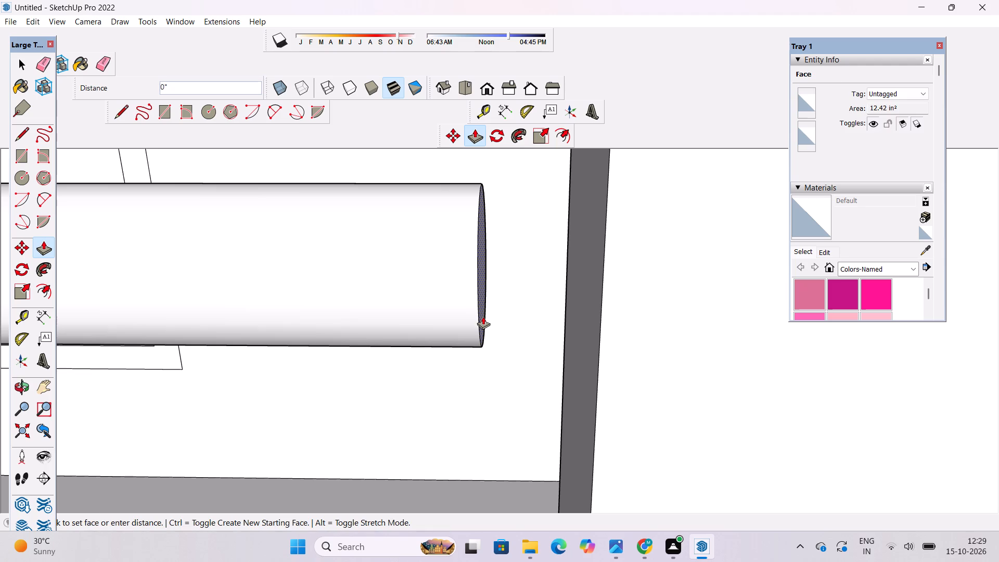
scroll(483, 316, "down", 3)
left_click(554, 380)
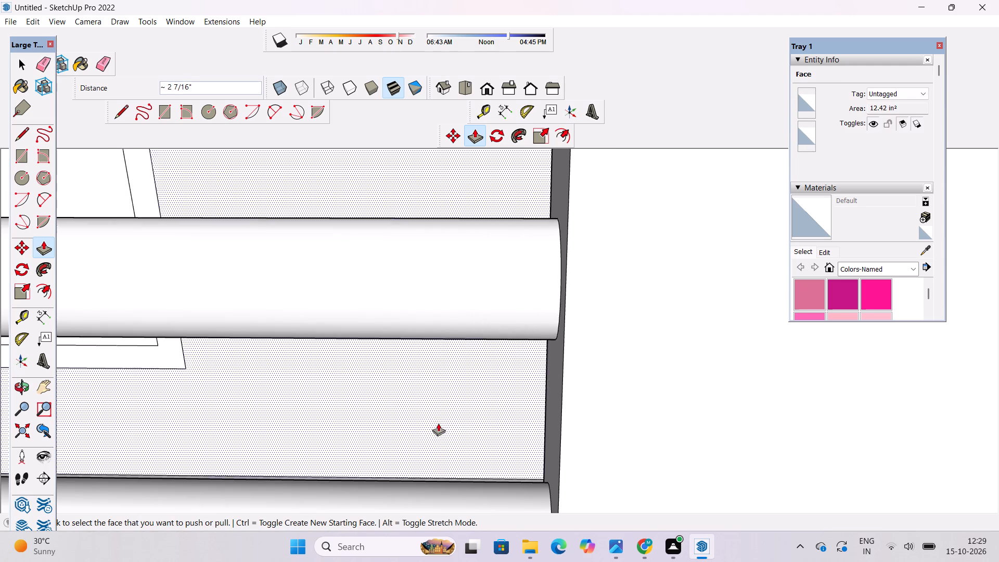
Push/Pull the circular end face of the next short rod up about 2 7/16" into the second opening's far jamb.
scroll(433, 438, "down", 7)
scroll(409, 441, "up", 4)
scroll(448, 416, "up", 5)
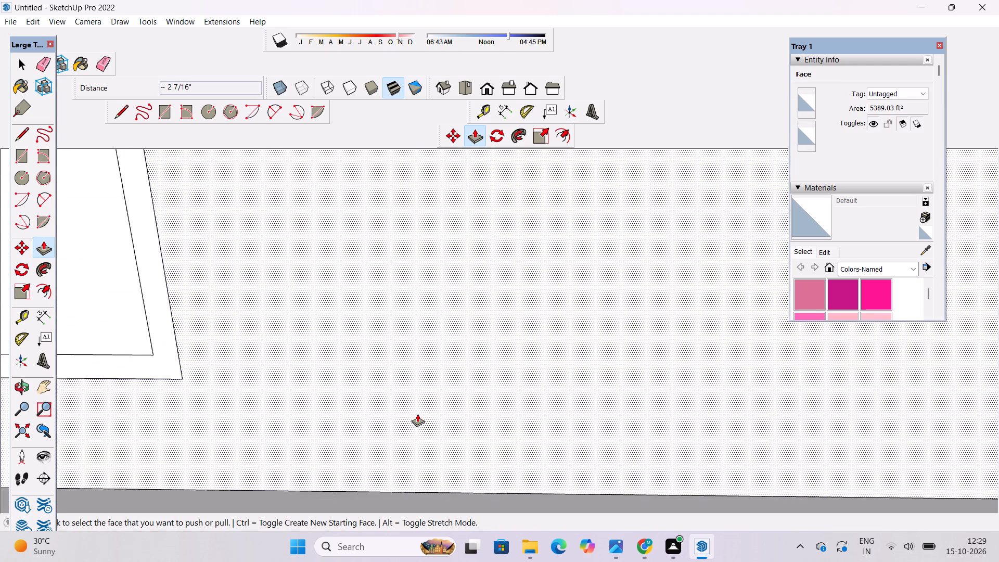
scroll(417, 414, "down", 4)
scroll(417, 414, "up", 5)
scroll(426, 393, "down", 2)
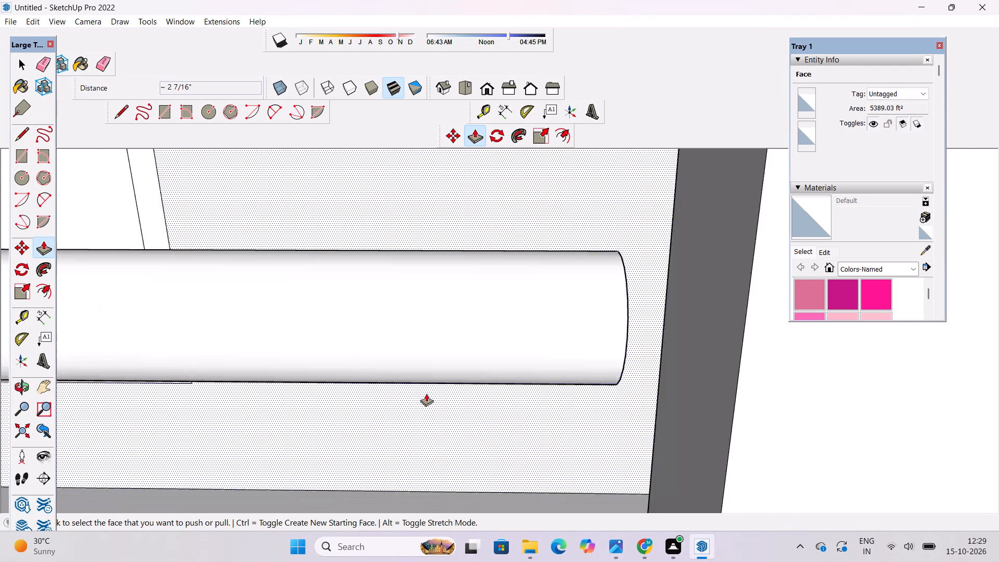
scroll(426, 393, "down", 1)
scroll(530, 371, "up", 5)
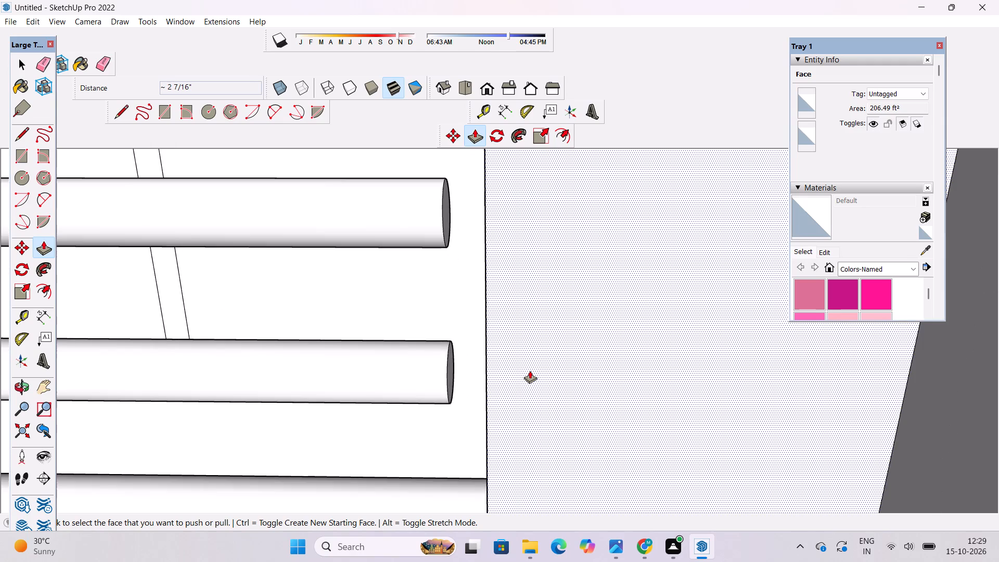
scroll(522, 372, "up", 2)
scroll(417, 386, "up", 5)
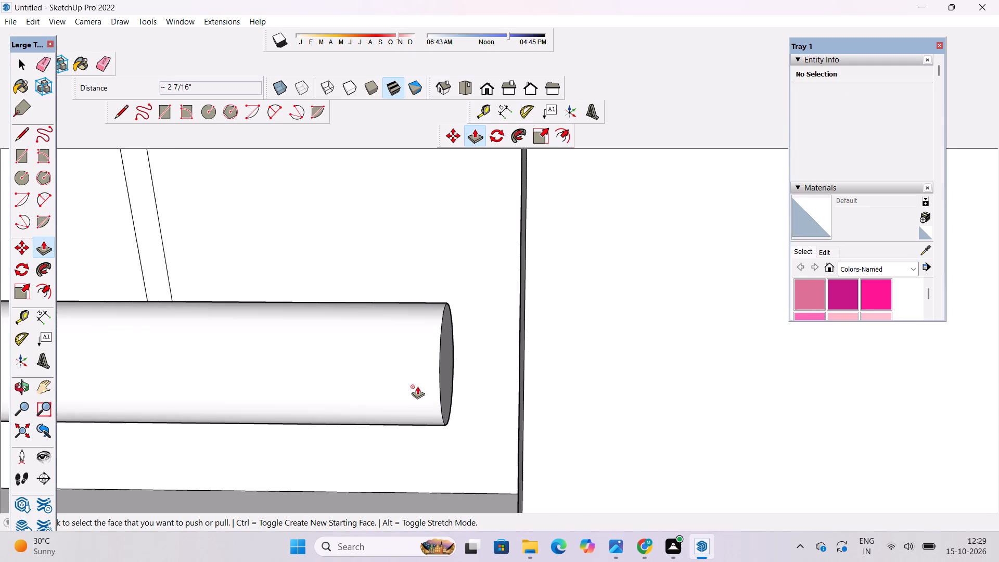
scroll(417, 386, "up", 5)
left_click(464, 381)
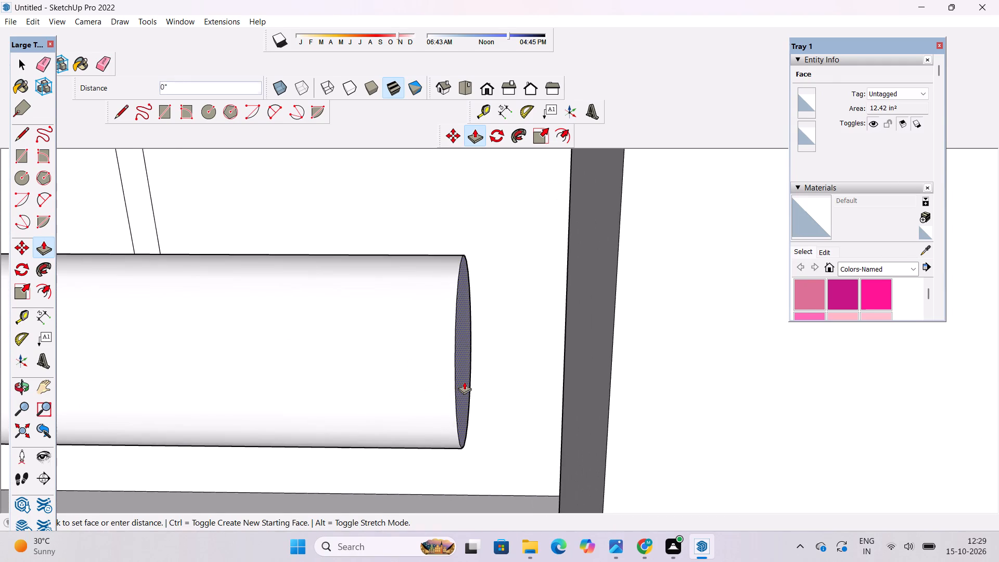
scroll(533, 371, "down", 8)
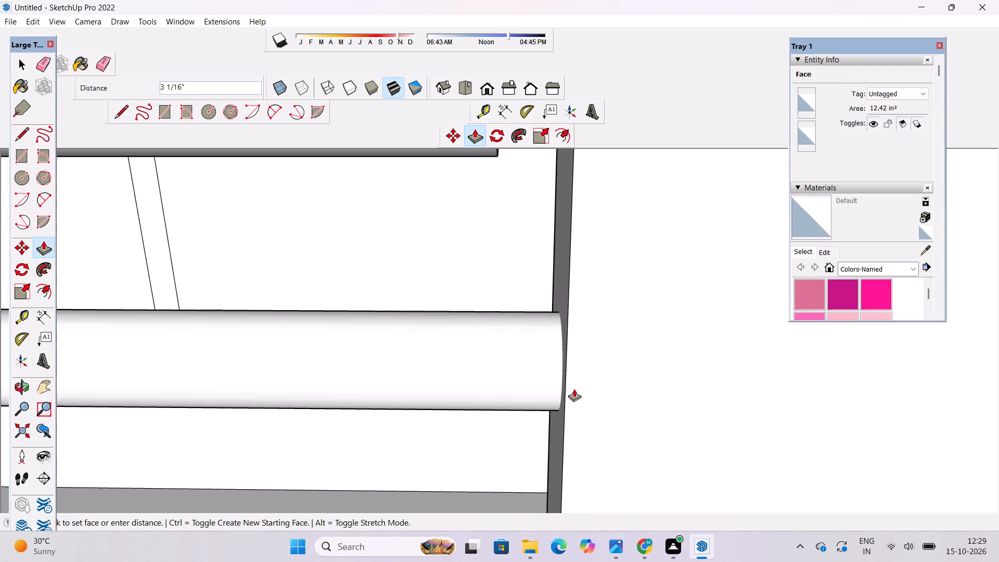
left_click(562, 440)
Extend the lowest rod still short of the far jamb about 2 7/16" by pushing/pulling its circular end face.
scroll(334, 422, "down", 6)
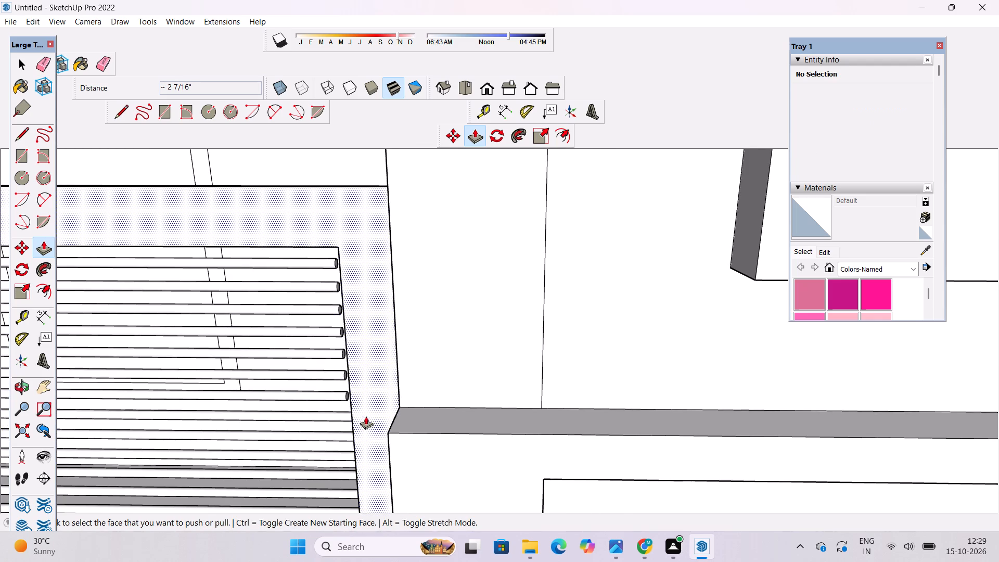
scroll(325, 410, "up", 6)
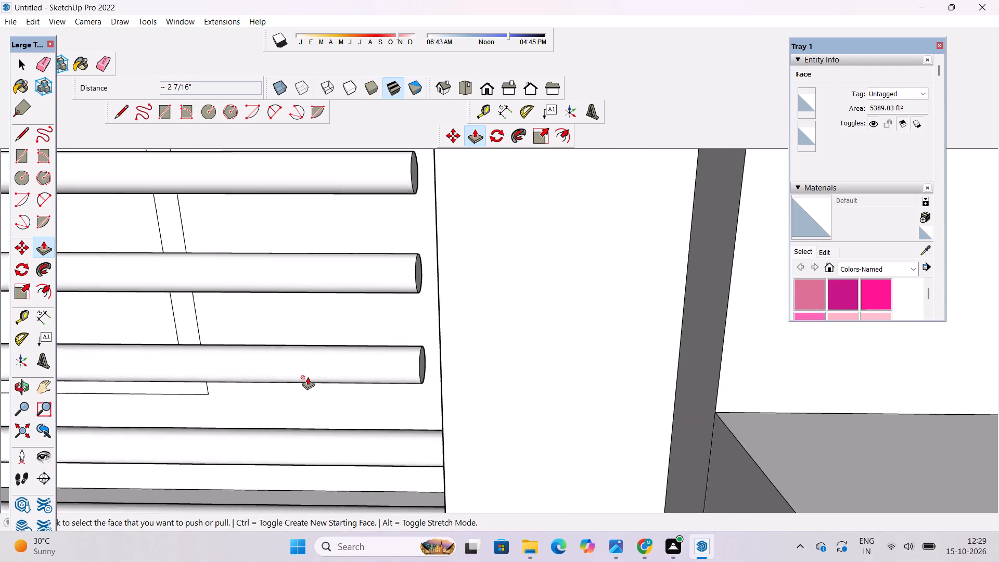
scroll(308, 377, "up", 6)
scroll(599, 351, "up", 3)
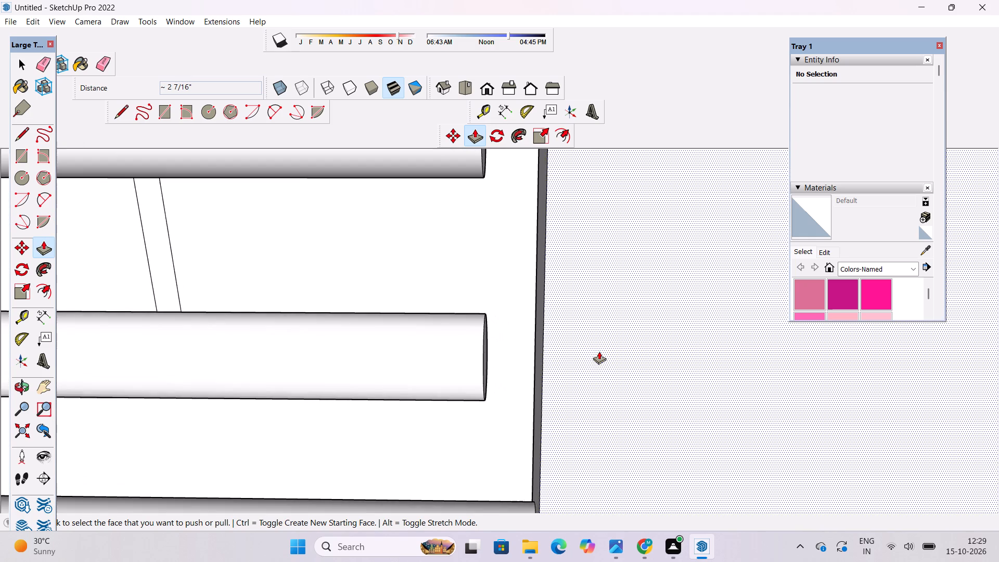
scroll(599, 351, "up", 1)
scroll(486, 378, "up", 2)
scroll(478, 379, "down", 3)
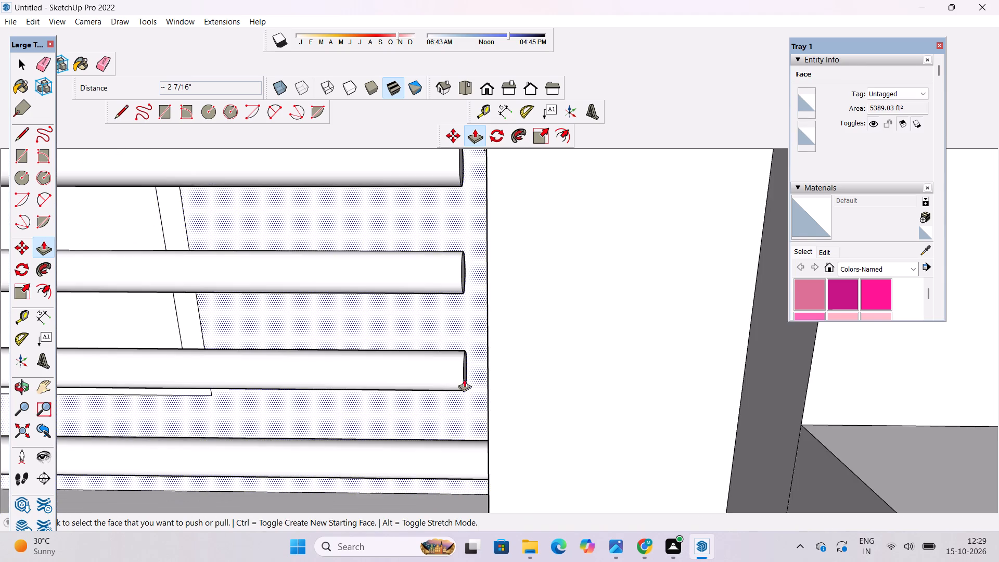
scroll(454, 378, "up", 13)
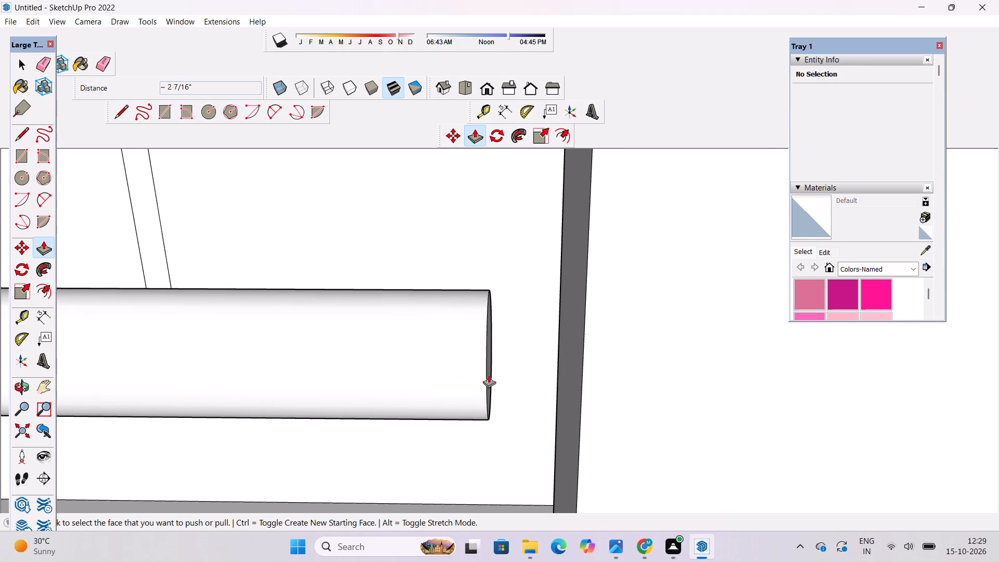
left_click(491, 391)
scroll(556, 362, "up", 1)
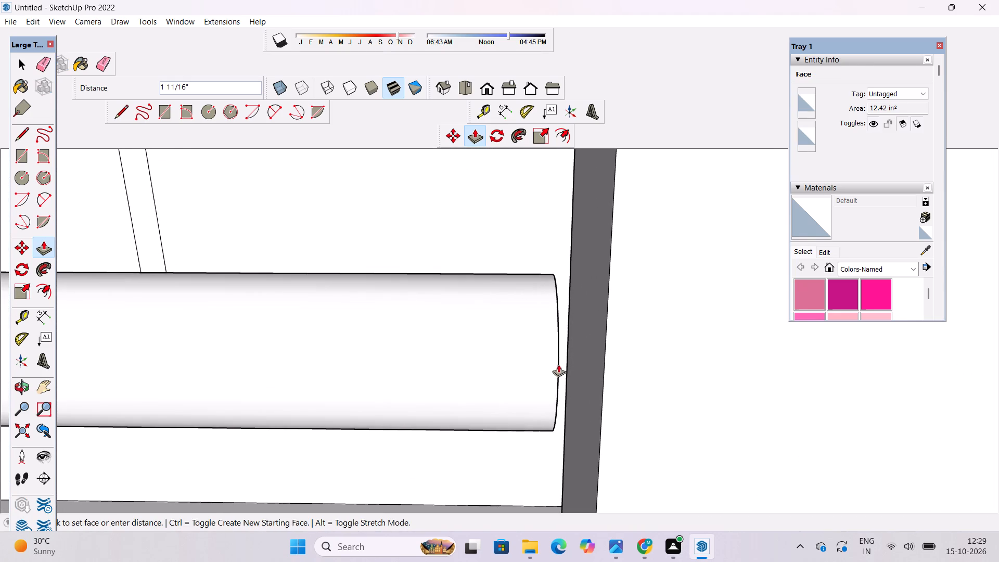
left_click(599, 442)
Push/Pull the end face of the following short rod up about 2 7/16" to the second opening's jamb edge.
scroll(421, 438, "down", 6)
scroll(406, 414, "up", 4)
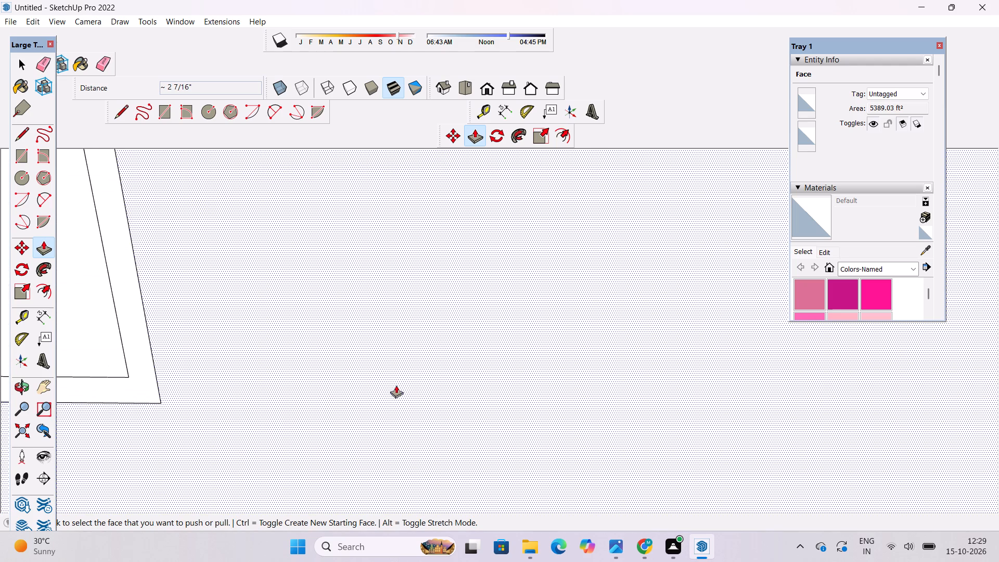
scroll(377, 386, "down", 5)
scroll(421, 310, "up", 2)
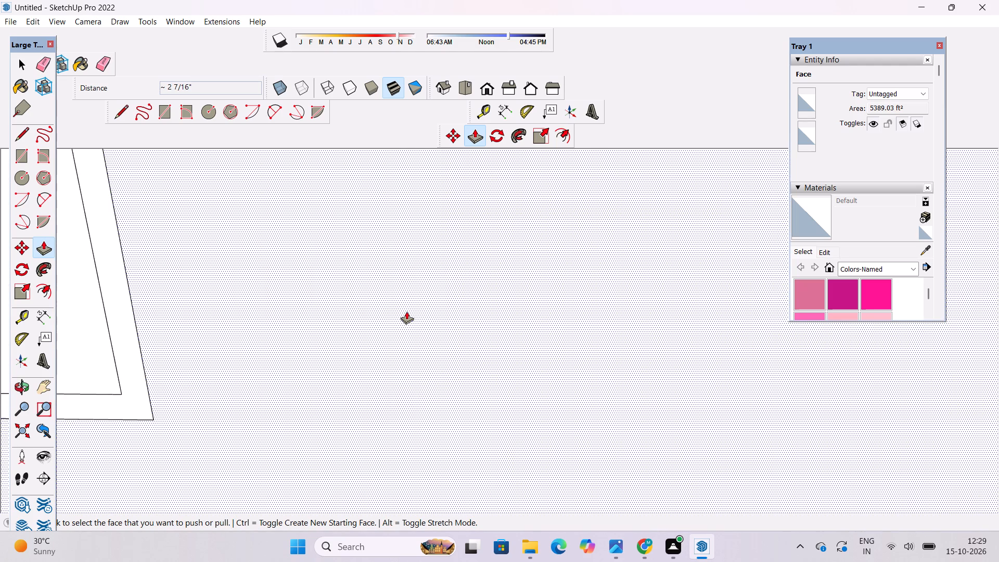
scroll(406, 311, "down", 5)
scroll(405, 313, "up", 5)
scroll(405, 313, "down", 2)
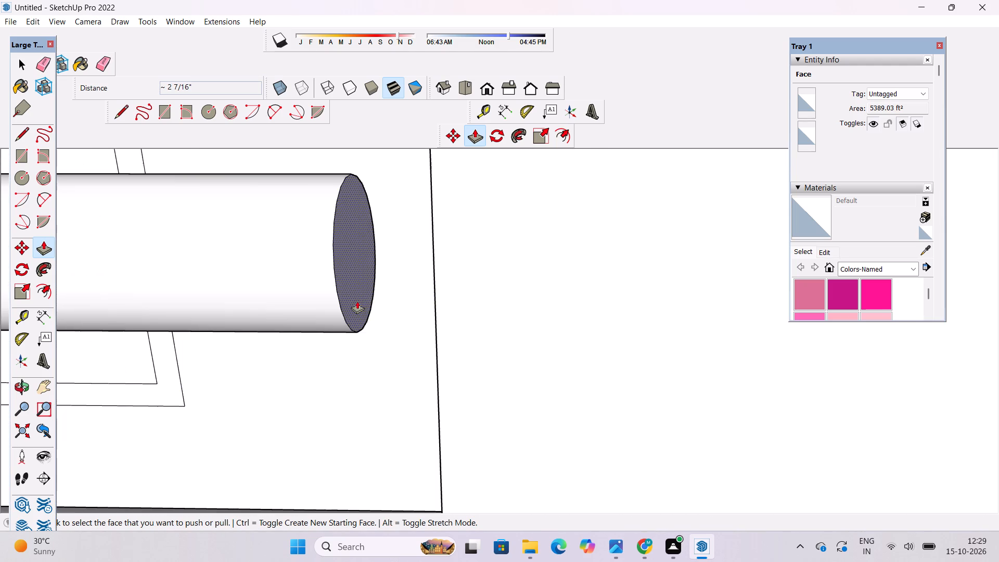
left_click(357, 301)
left_click(439, 398)
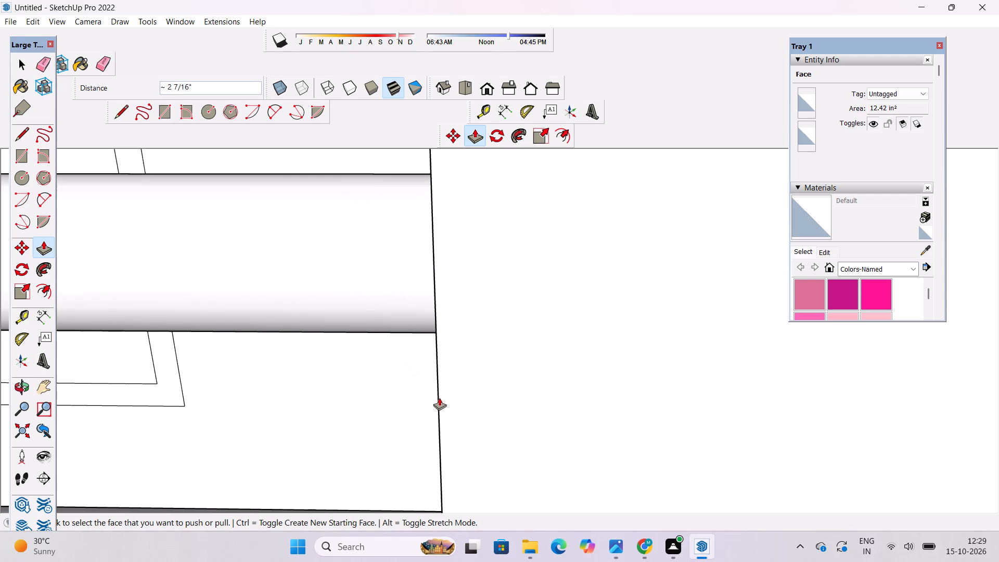
Extend the short rod just above the finished ones about 2 7/16" into the far jamb by pushing/pulling its end face.
scroll(443, 370, "down", 20)
scroll(429, 271, "up", 5)
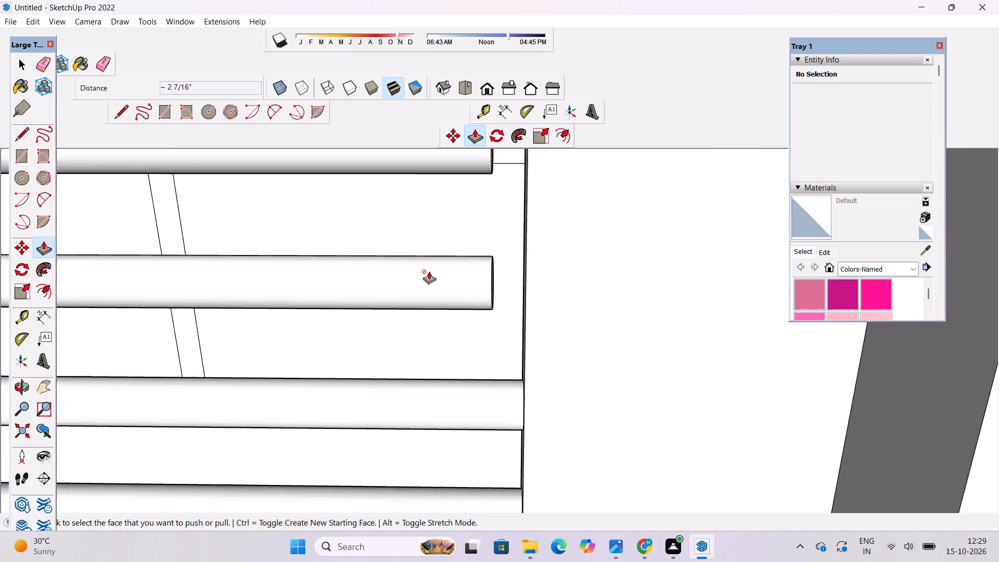
scroll(429, 271, "up", 2)
scroll(548, 264, "up", 6)
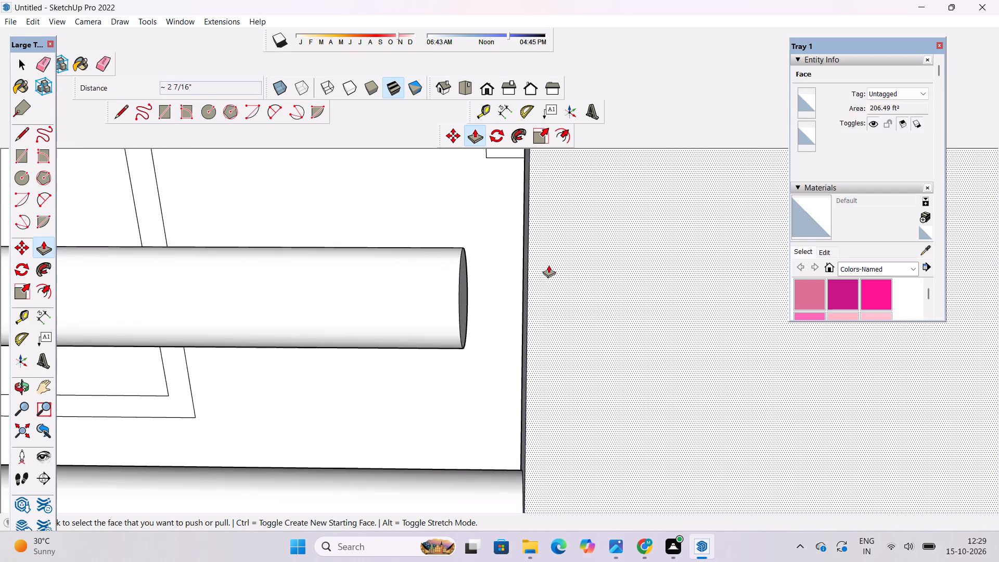
scroll(446, 314, "up", 5)
left_click(466, 309)
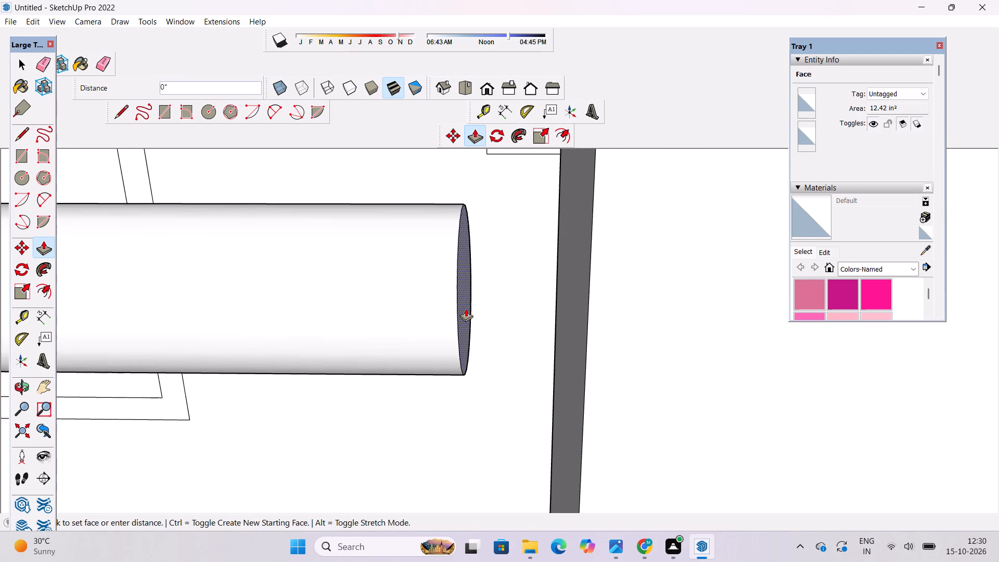
scroll(533, 324, "down", 4)
left_click(558, 391)
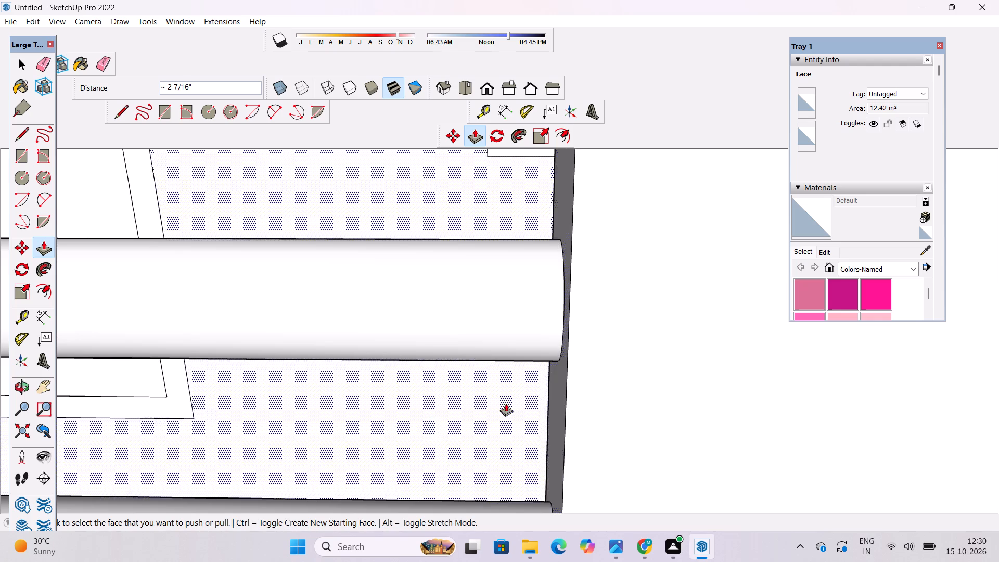
Push/Pull the end face of the lowest rod still short of the second opening's far jamb out about 2 7/16".
scroll(417, 424, "down", 9)
scroll(413, 427, "up", 15)
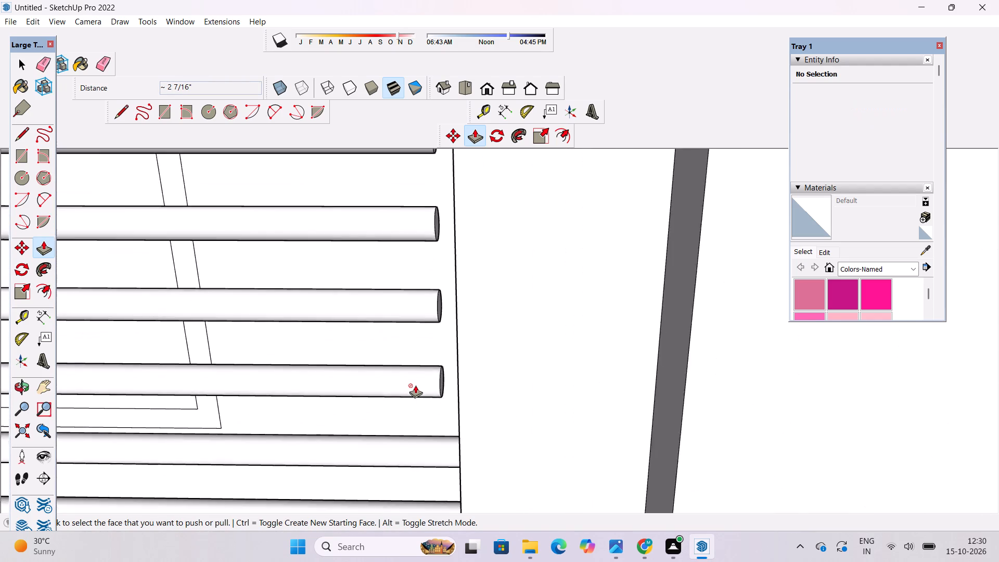
scroll(415, 385, "up", 12)
scroll(520, 391, "up", 1)
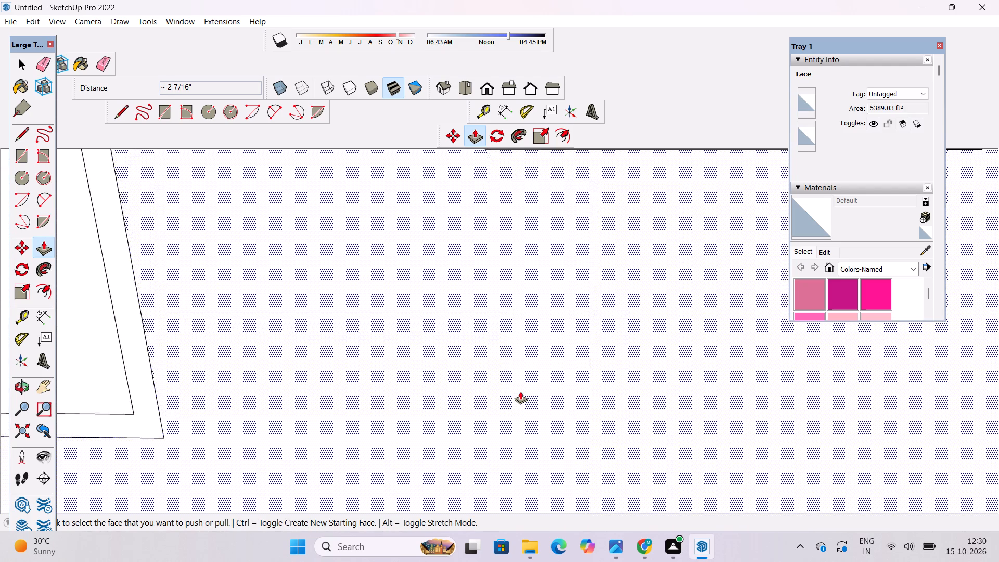
scroll(520, 391, "up", 1)
scroll(520, 391, "down", 4)
scroll(612, 391, "up", 5)
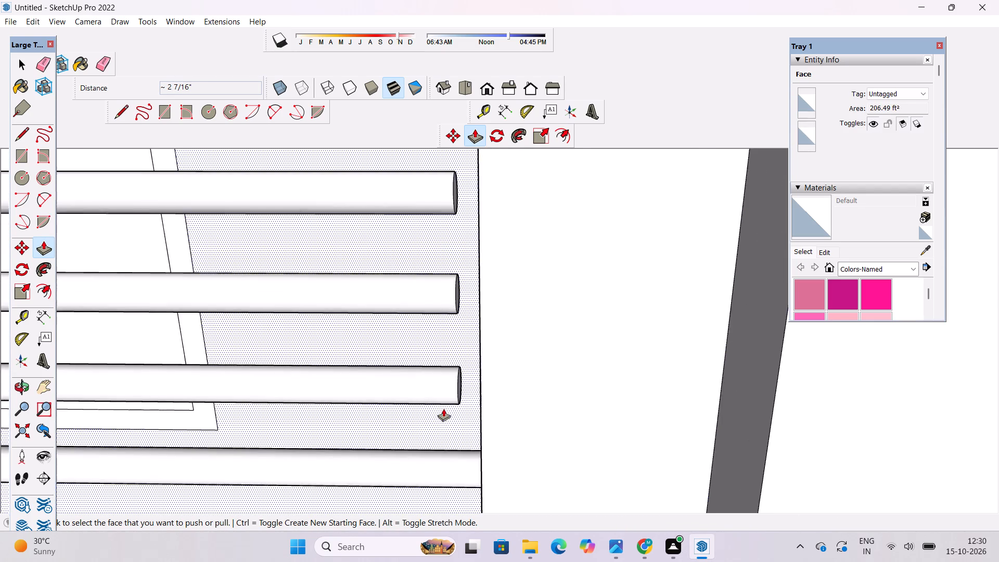
scroll(440, 409, "up", 1)
scroll(662, 311, "up", 4)
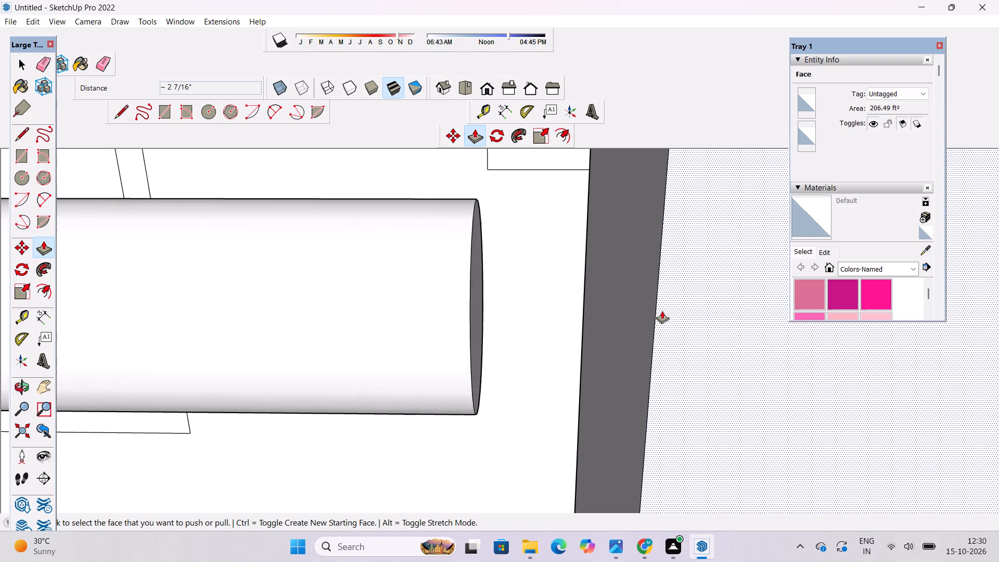
scroll(662, 311, "up", 1)
left_click(459, 334)
scroll(579, 336, "down", 7)
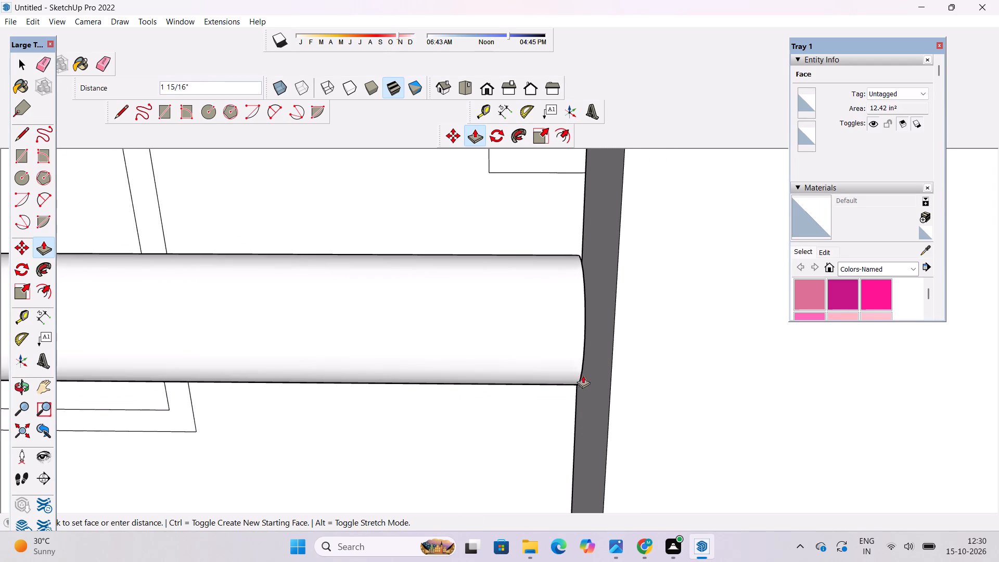
left_click(604, 398)
Extend the lowest of the three remaining short rods about 2 13/16" into the far jamb by pushing/pulling its end face.
scroll(462, 433, "down", 5)
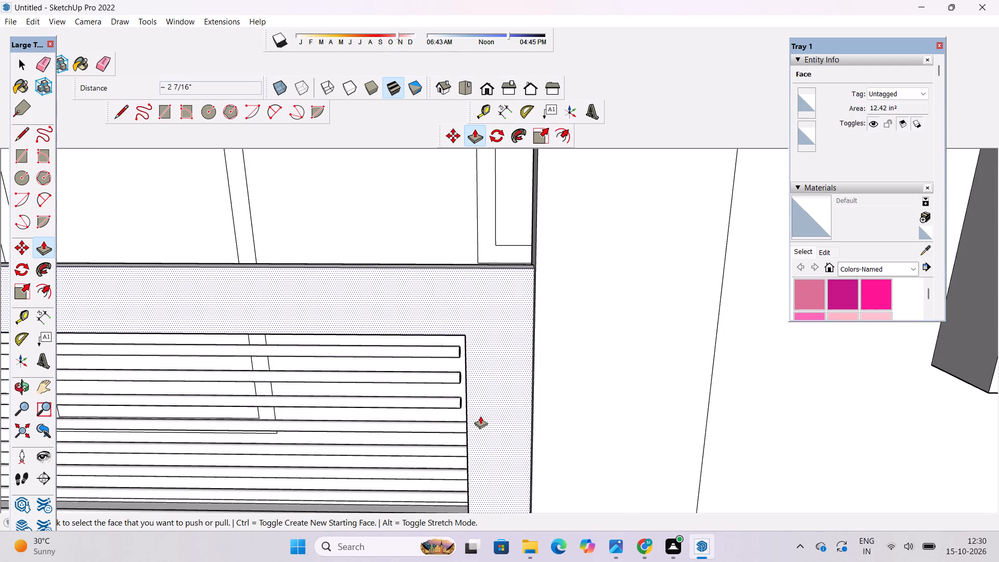
scroll(481, 416, "up", 11)
scroll(451, 397, "down", 4)
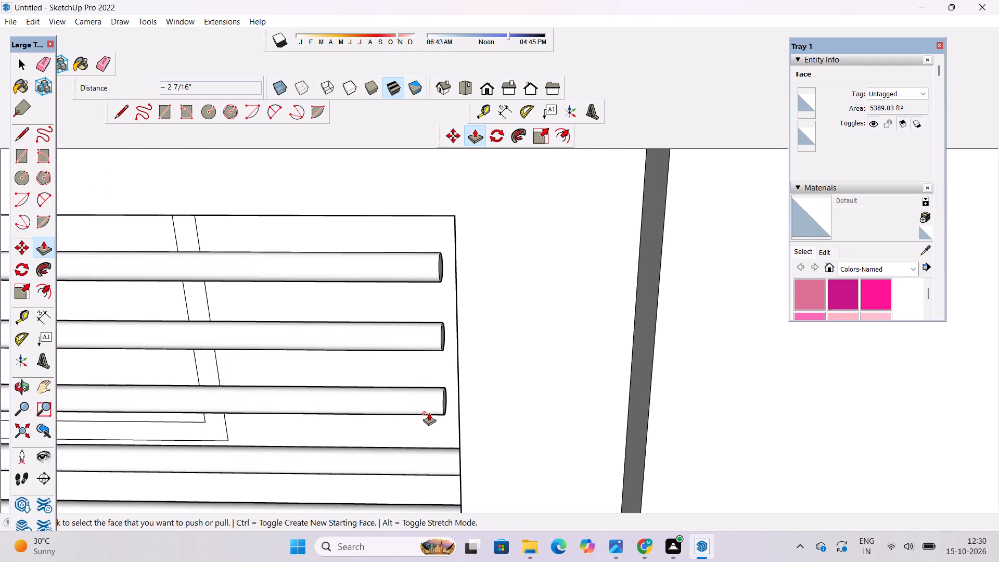
scroll(426, 402, "up", 12)
scroll(555, 415, "up", 4)
left_click(456, 416)
scroll(524, 404, "down", 2)
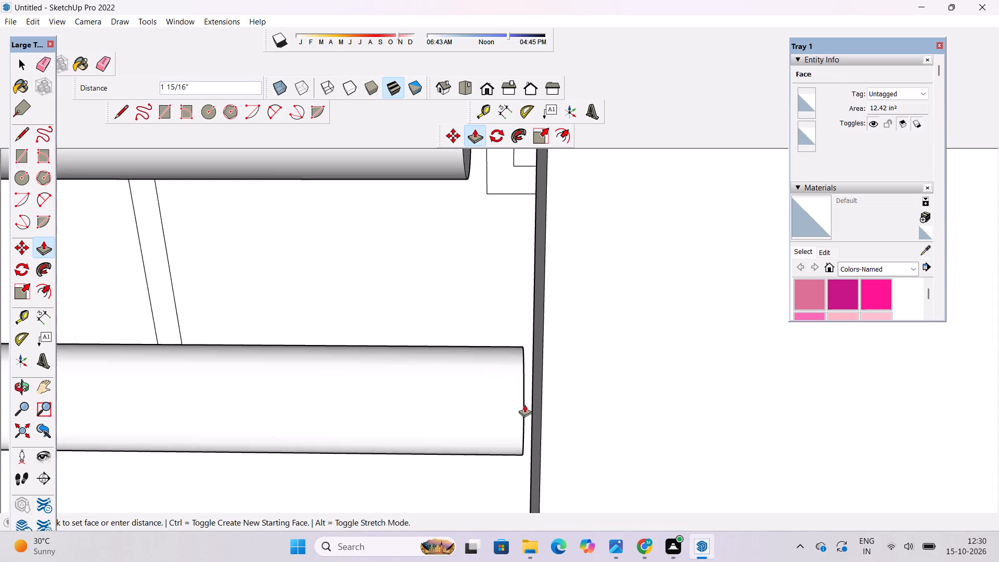
scroll(524, 404, "down", 3)
left_click(544, 458)
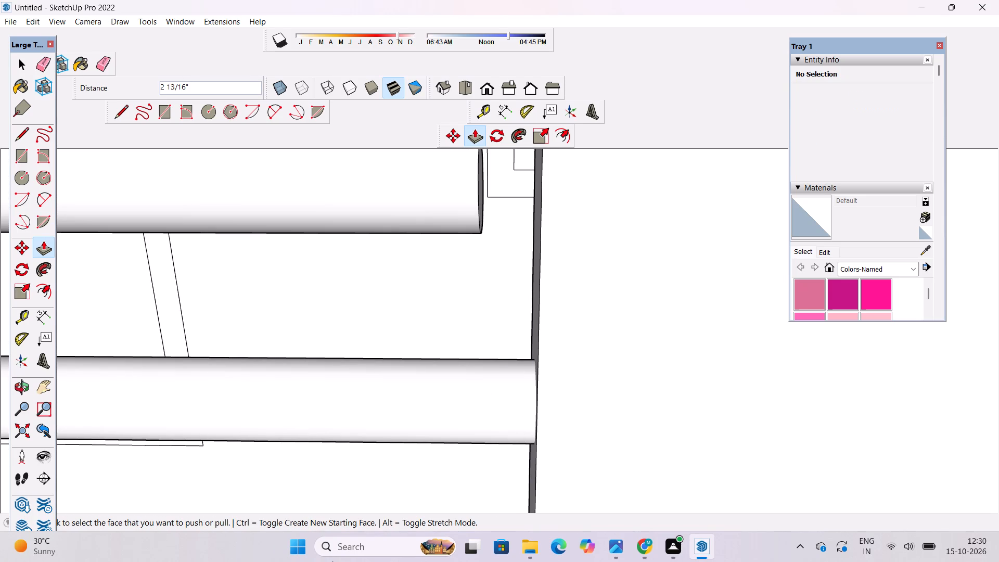
Push/Pull the end face of the second rod from the top out about 2 7/16" to the second opening's far jamb.
scroll(465, 475, "down", 5)
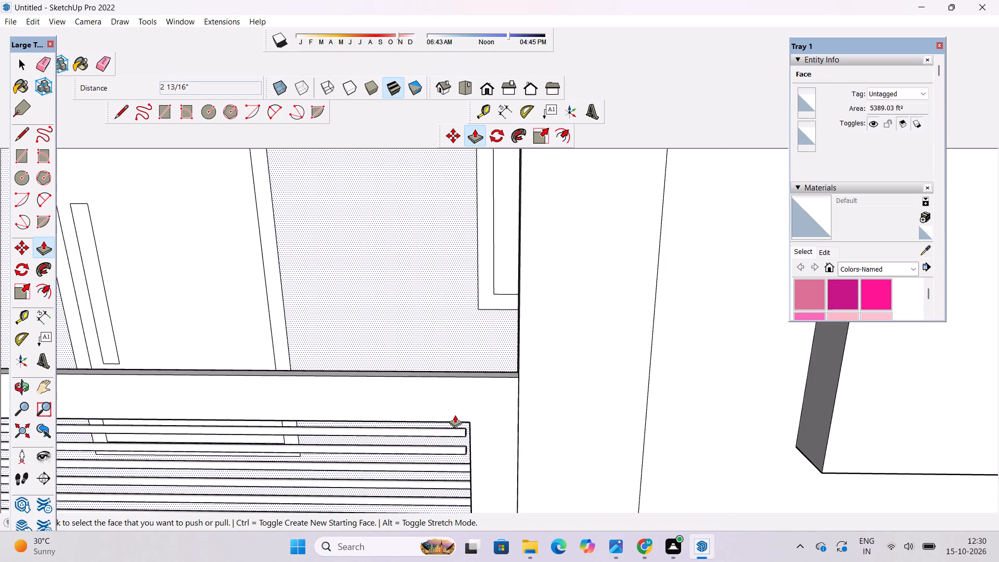
scroll(359, 437, "up", 6)
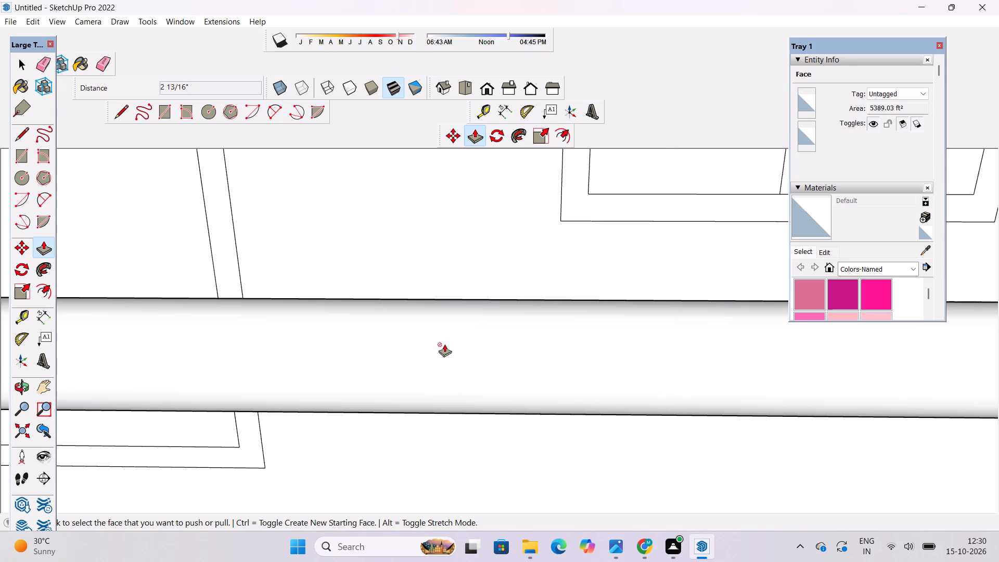
scroll(435, 326, "down", 20)
scroll(435, 326, "down", 1)
scroll(668, 392, "up", 6)
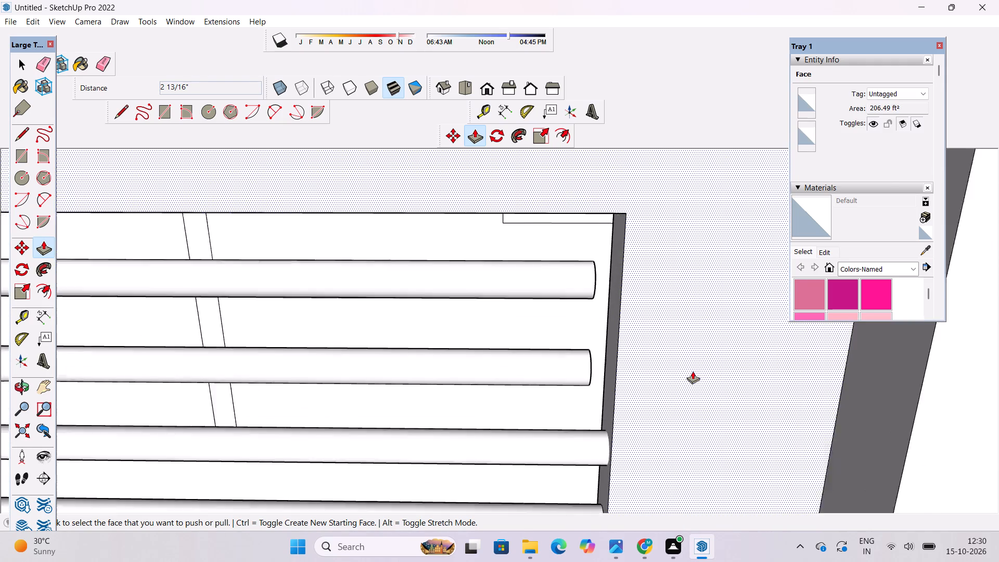
scroll(693, 371, "up", 13)
scroll(329, 361, "up", 1)
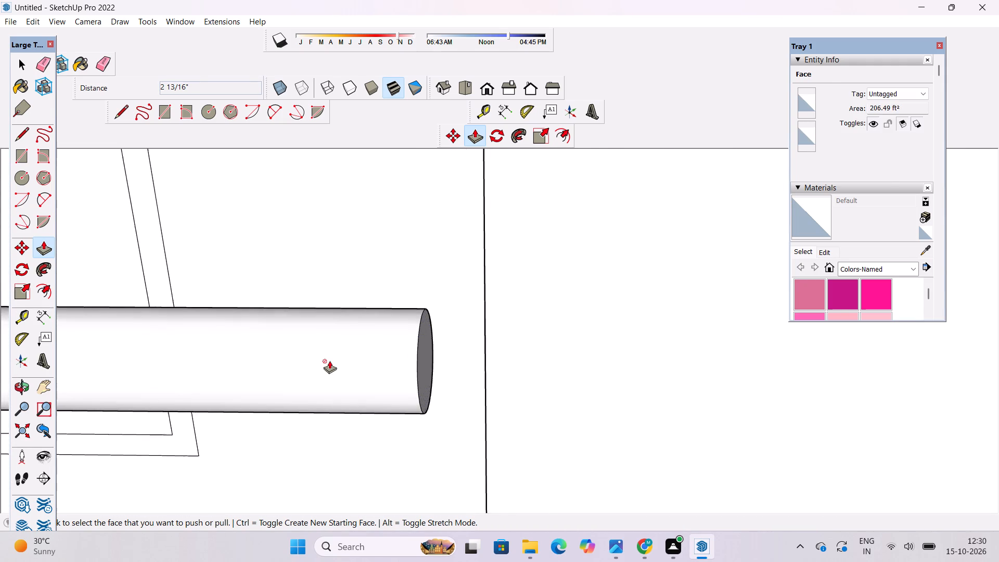
scroll(329, 361, "up", 3)
left_click(456, 380)
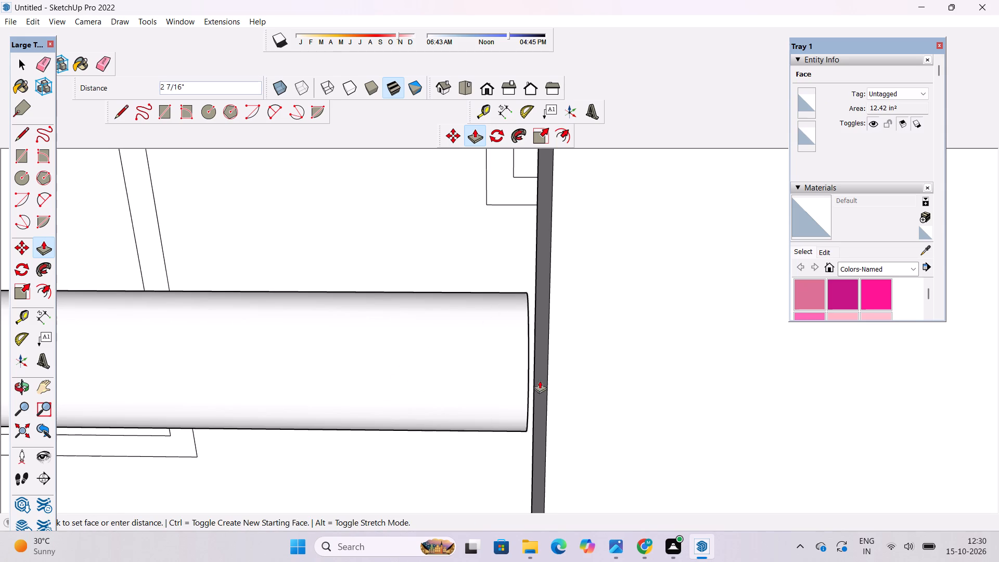
scroll(542, 380, "down", 2)
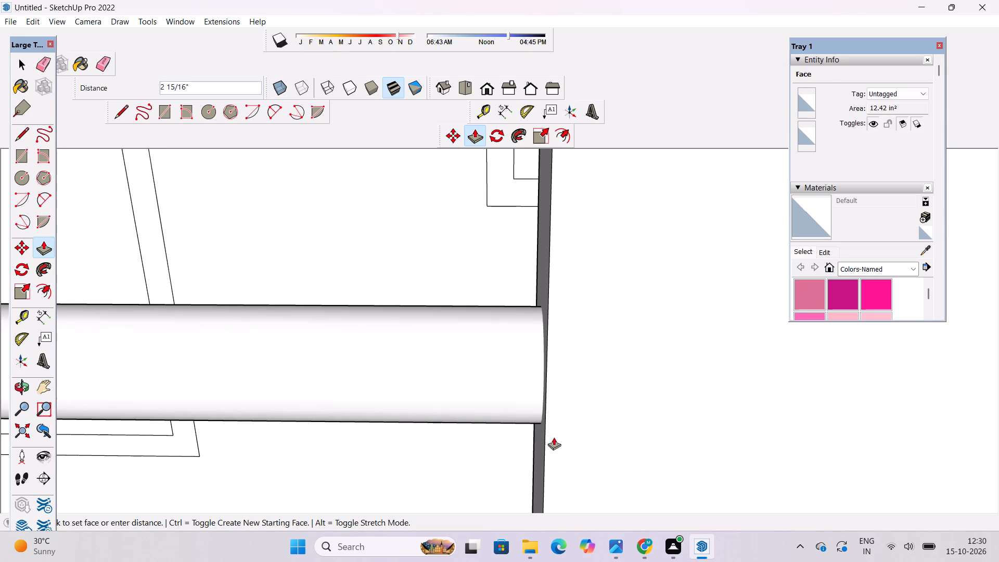
left_click(546, 462)
Extend the topmost rod about 2 7/16" to the second opening's far jamb by pushing/pulling its circular end face.
scroll(415, 424, "down", 2)
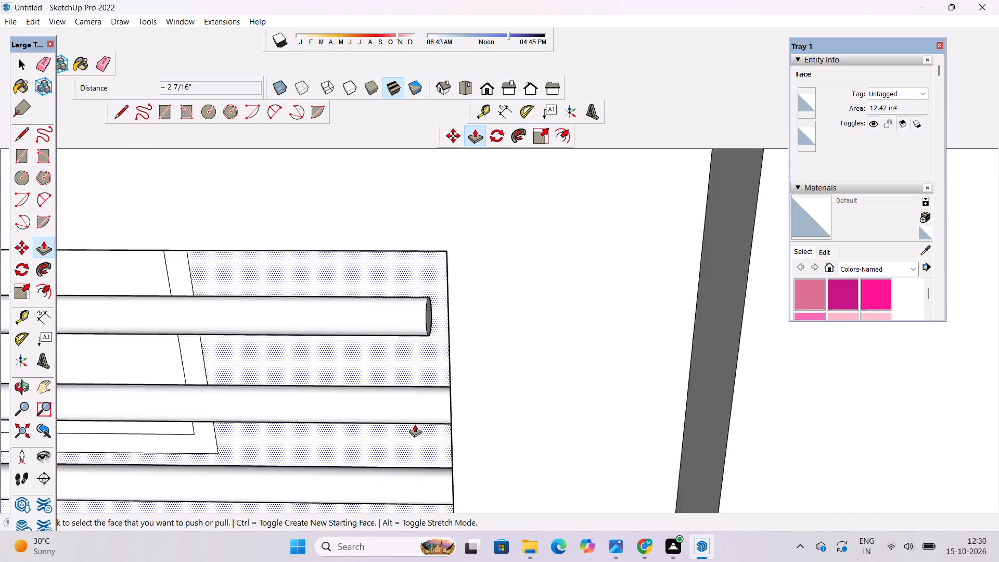
scroll(415, 424, "down", 4)
scroll(419, 354, "up", 20)
scroll(419, 354, "up", 1)
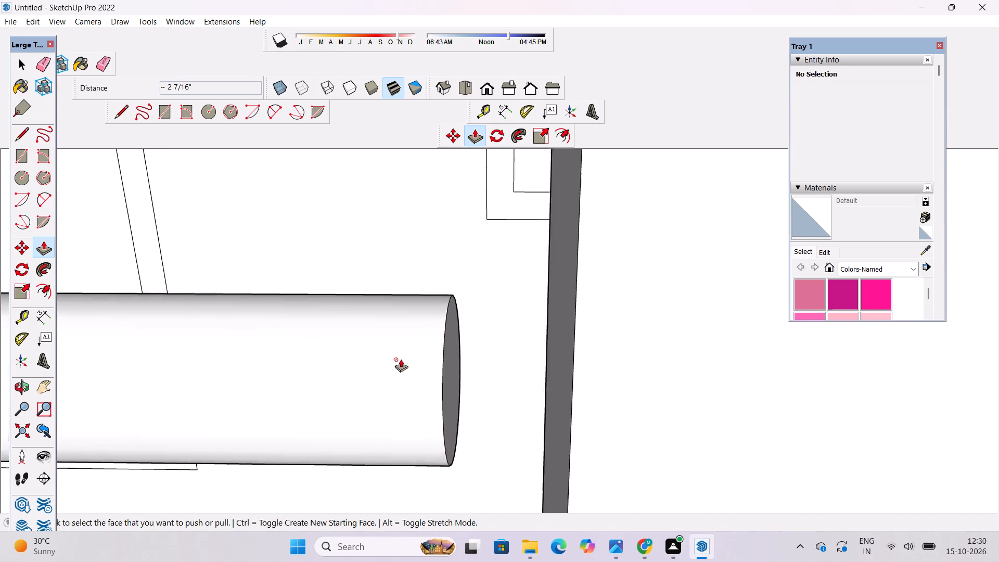
scroll(401, 359, "up", 2)
left_click(464, 391)
scroll(516, 376, "down", 8)
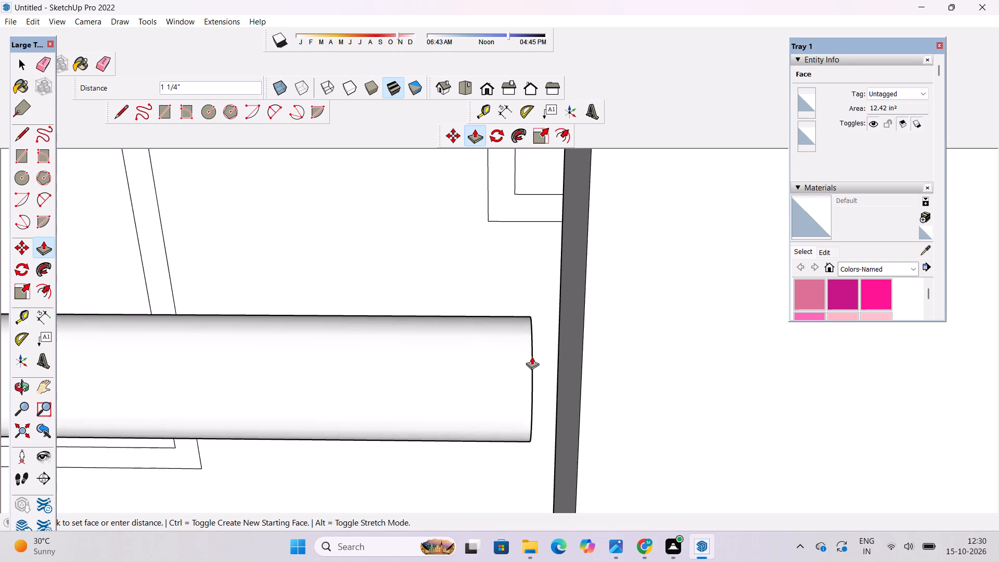
scroll(550, 372, "down", 1)
left_click(572, 418)
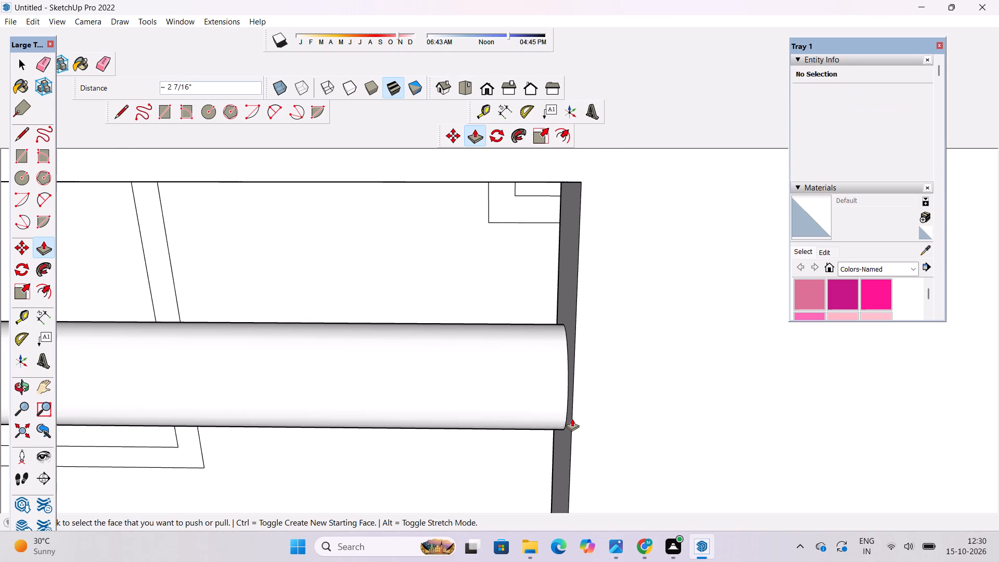
Examine the rods across both ground-floor openings and the surrounding front facade from several angles and distances.
scroll(564, 410, "down", 2)
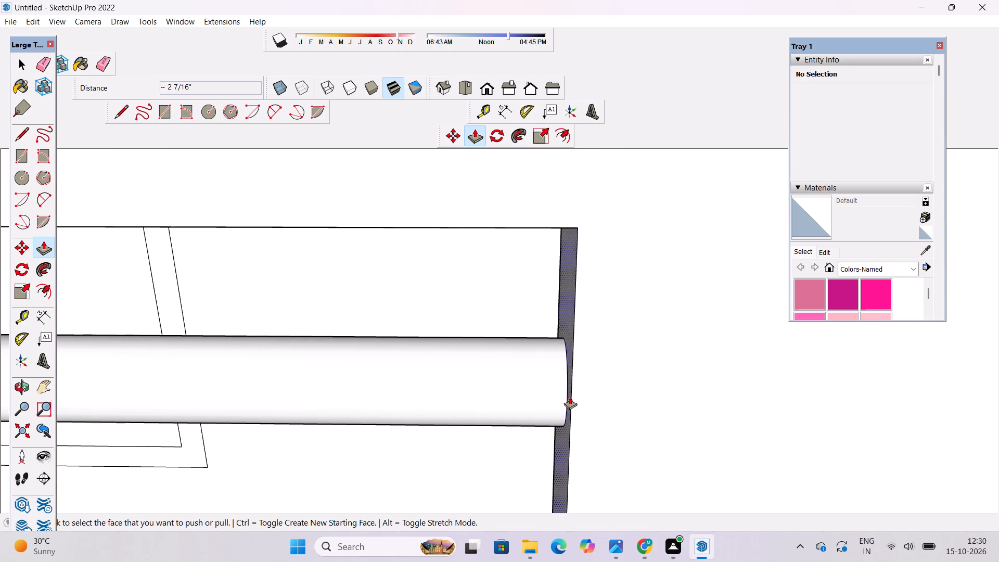
key("o")
scroll(618, 352, "down", 12)
scroll(648, 359, "up", 1)
scroll(643, 352, "down", 8)
left_click_drag(575, 442, 631, 359, "shift")
scroll(630, 341, "down", 10)
left_click_drag(597, 407, 621, 367, "shift")
key("space")
left_click(187, 465)
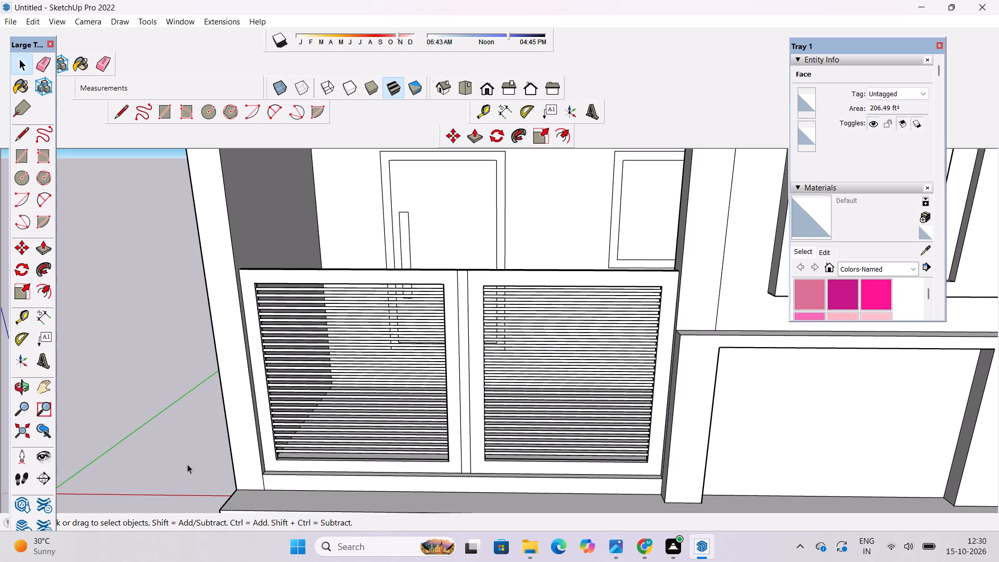
key("o")
scroll(400, 444, "down", 5)
left_click_drag(357, 462, 572, 429)
scroll(542, 417, "down", 5)
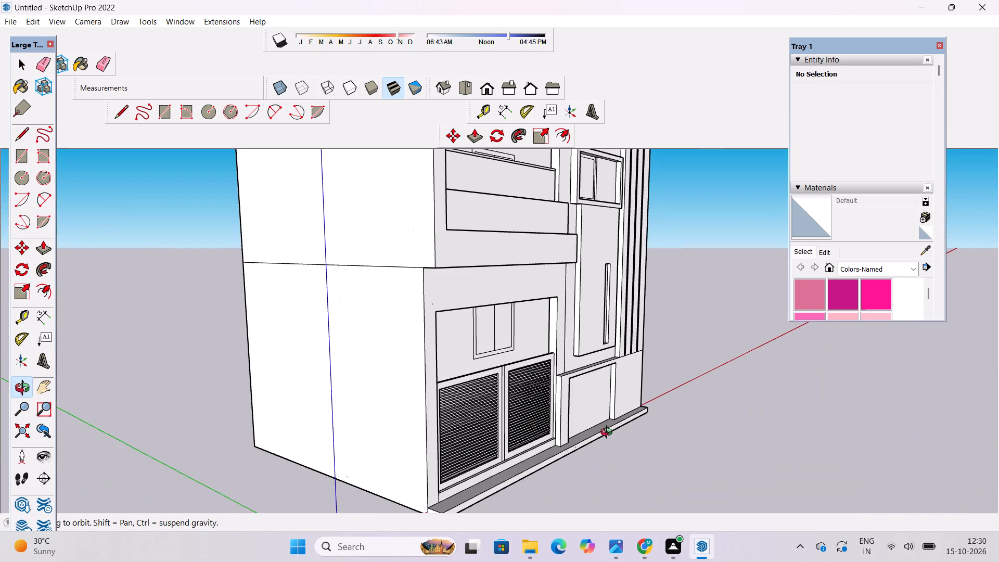
left_click_drag(600, 433, 411, 387, "shift")
scroll(488, 375, "down", 4)
left_click_drag(520, 406, 522, 489, "shift")
left_click_drag(521, 432, 501, 370)
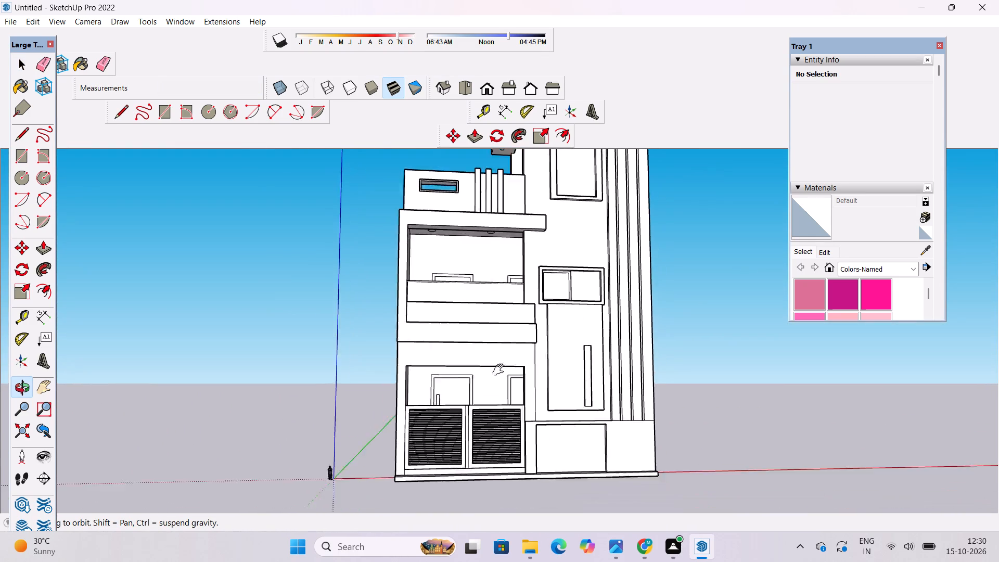
left_click_drag(501, 370, 493, 351)
left_click_drag(489, 374, 498, 519)
scroll(467, 408, "up", 5)
scroll(467, 405, "down", 2)
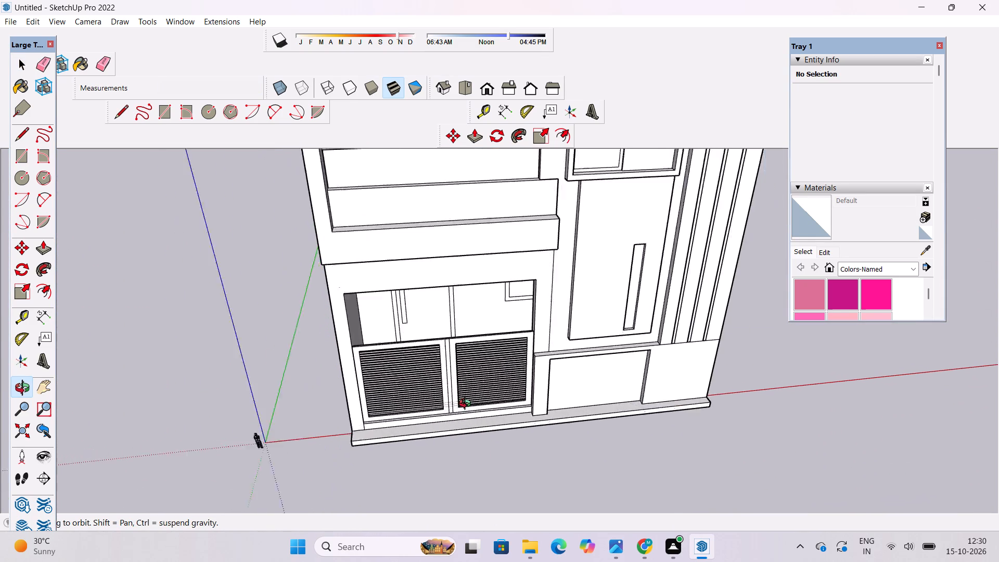
scroll(467, 405, "down", 3)
left_click_drag(480, 396, 492, 444, "shift")
left_click_drag(492, 446, 480, 374)
scroll(475, 359, "down", 6)
left_click_drag(530, 401, 490, 405, "shift")
scroll(478, 407, "up", 4)
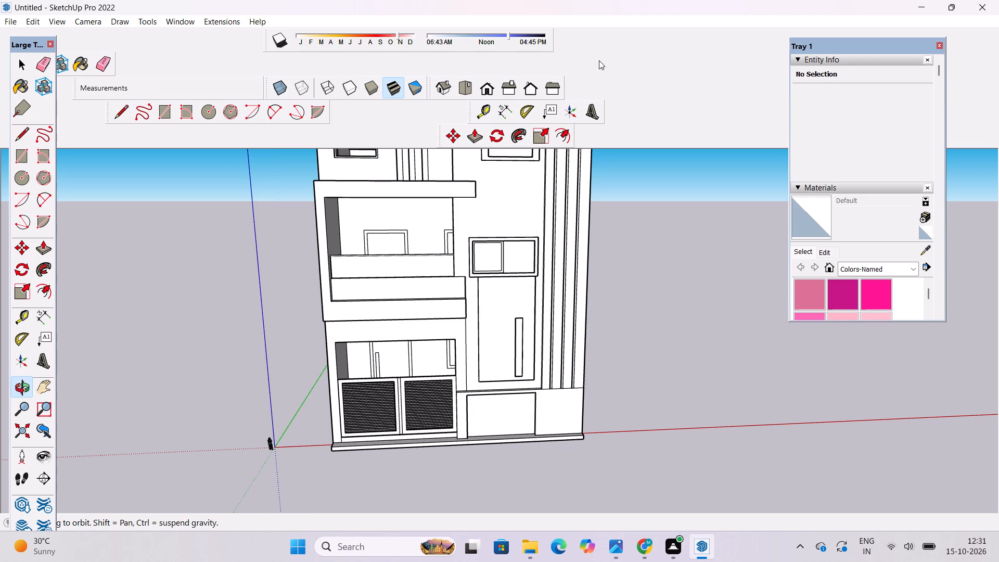
Inspect the roof terrace parapet, its three vertical fins and the recessed slot from above, inside and the front.
scroll(461, 346, "down", 6)
scroll(453, 356, "up", 1)
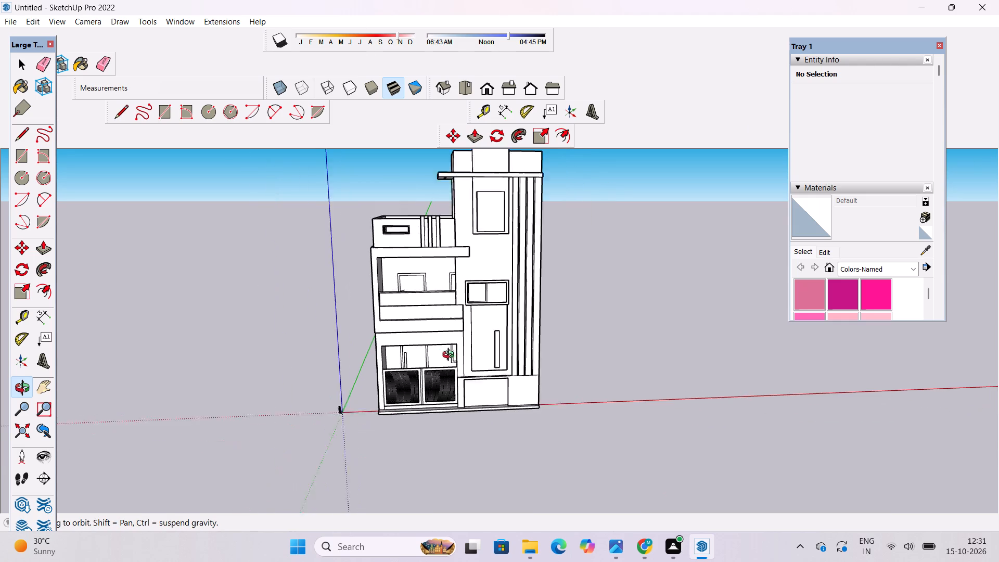
scroll(451, 356, "up", 1)
left_click_drag(454, 346, 475, 401, "shift")
left_click_drag(363, 404, 372, 435)
scroll(478, 259, "up", 5)
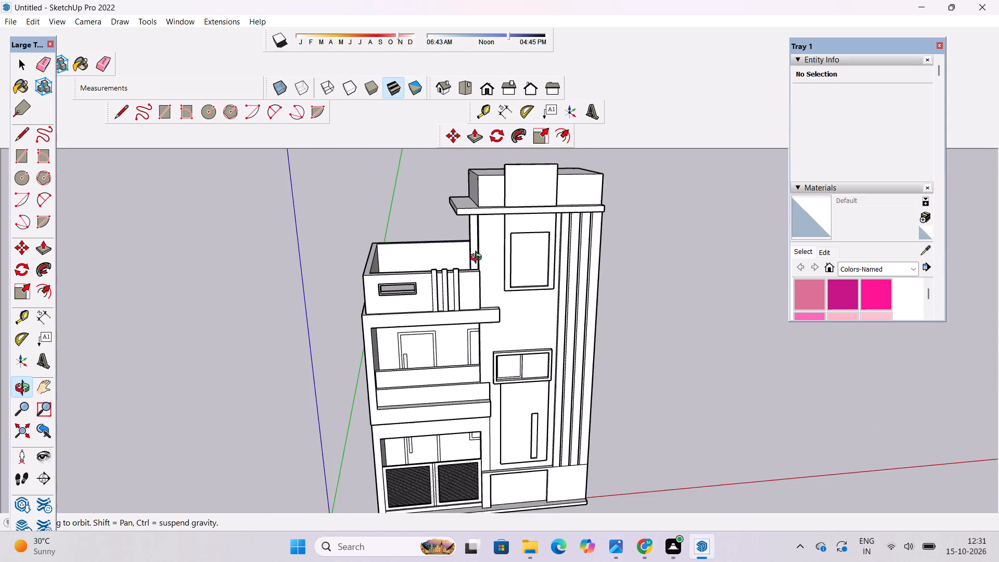
scroll(478, 259, "up", 4)
left_click_drag(277, 351, 720, 448)
scroll(581, 337, "up", 15)
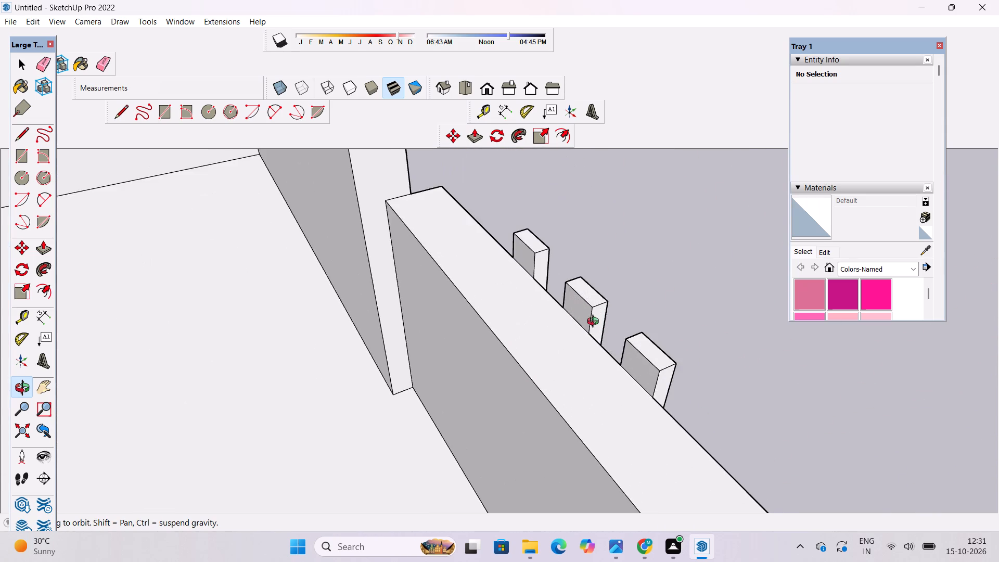
left_click_drag(710, 380, 629, 454)
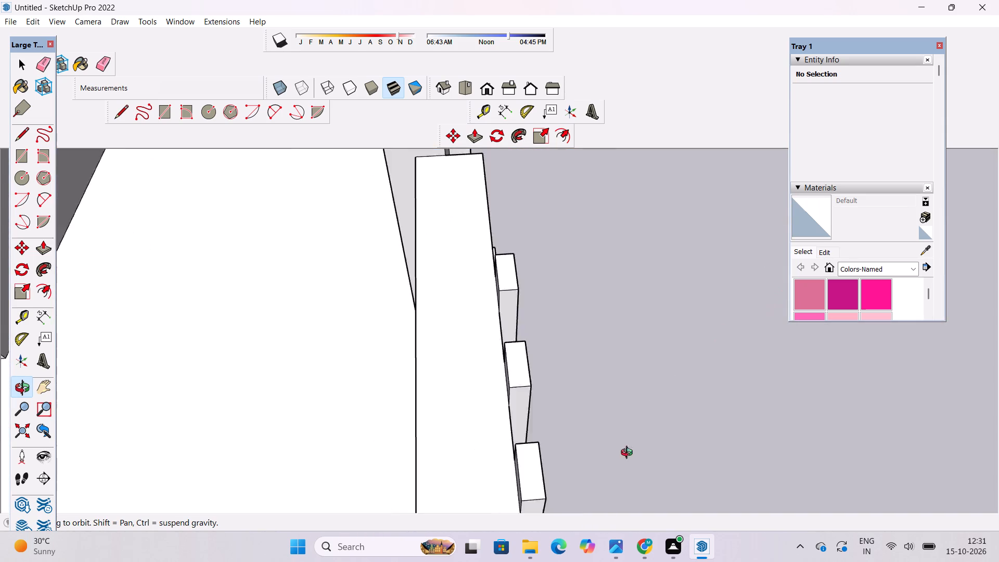
left_click_drag(629, 454, 547, 366)
scroll(548, 364, "down", 5)
left_click_drag(513, 401, 513, 324, "shift")
left_click_drag(540, 373, 540, 373)
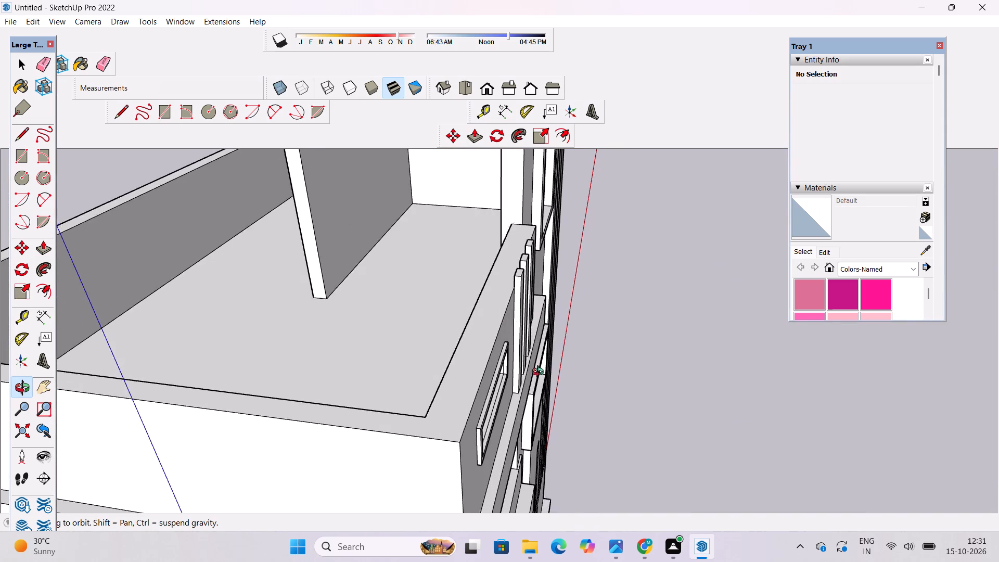
left_click_drag(540, 373, 450, 361)
scroll(403, 366, "down", 3)
left_click_drag(409, 378, 341, 415, "shift")
scroll(413, 359, "down", 4)
left_click_drag(416, 421, 431, 381, "shift")
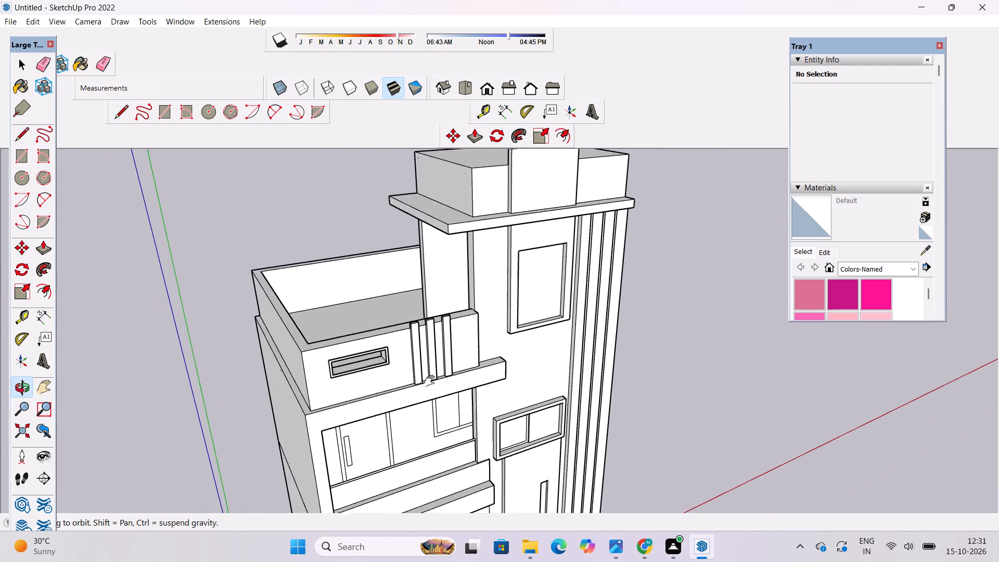
left_click_drag(431, 381, 442, 344, "shift")
left_click_drag(557, 333, 544, 259)
scroll(563, 231, "up", 7)
scroll(582, 268, "down", 3)
Inspect the framed two-pane window on the stair tower beside the first-floor balcony.
left_click_drag(597, 426, 431, 296, "shift")
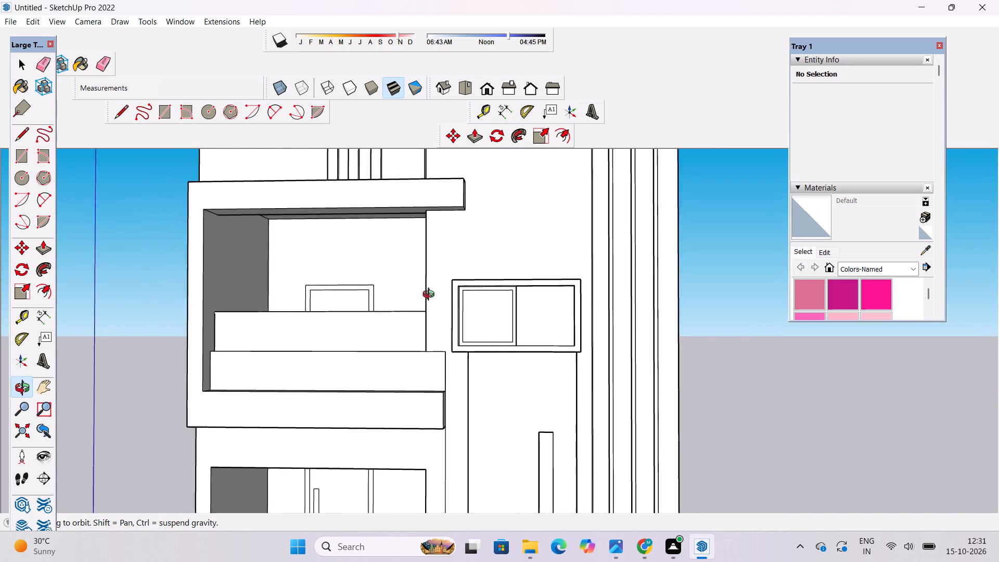
left_click_drag(431, 296, 422, 299, "shift")
scroll(510, 320, "up", 10)
left_click_drag(496, 346, 605, 402)
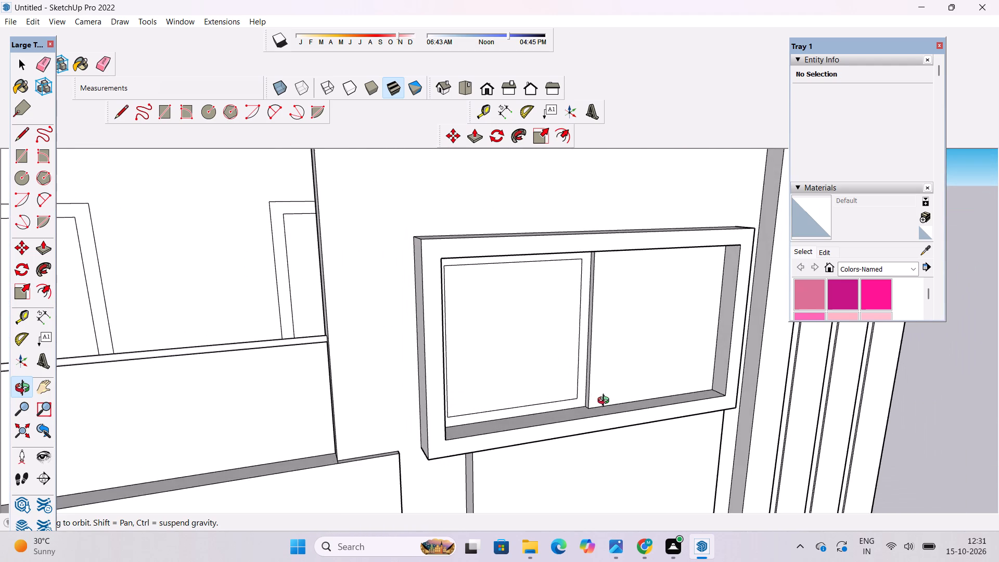
left_click_drag(626, 417, 651, 440, "shift")
left_click_drag(516, 329, 452, 278, "shift")
scroll(451, 276, "down", 7, "shift")
left_click_drag(468, 314, 450, 308)
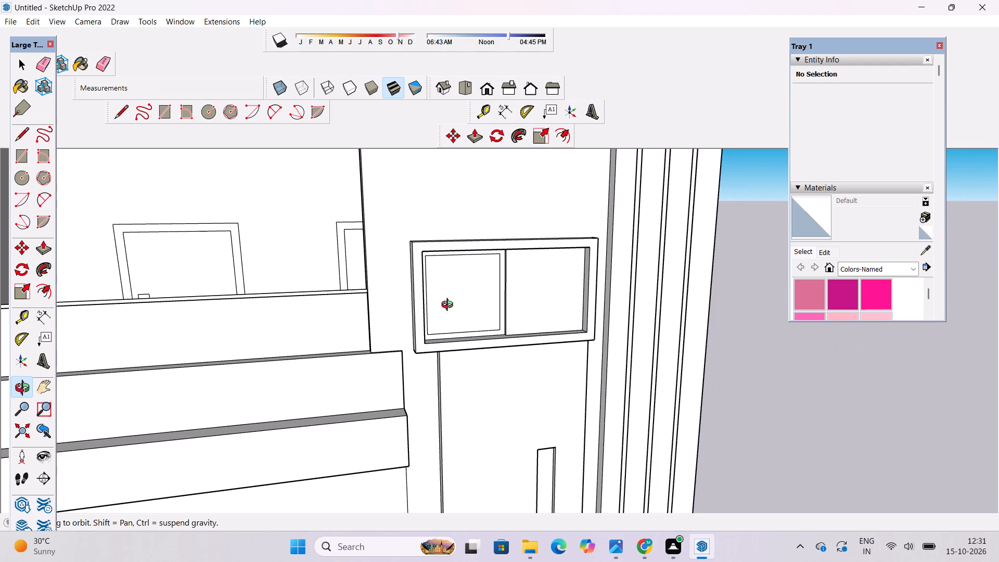
scroll(451, 299, "down", 1)
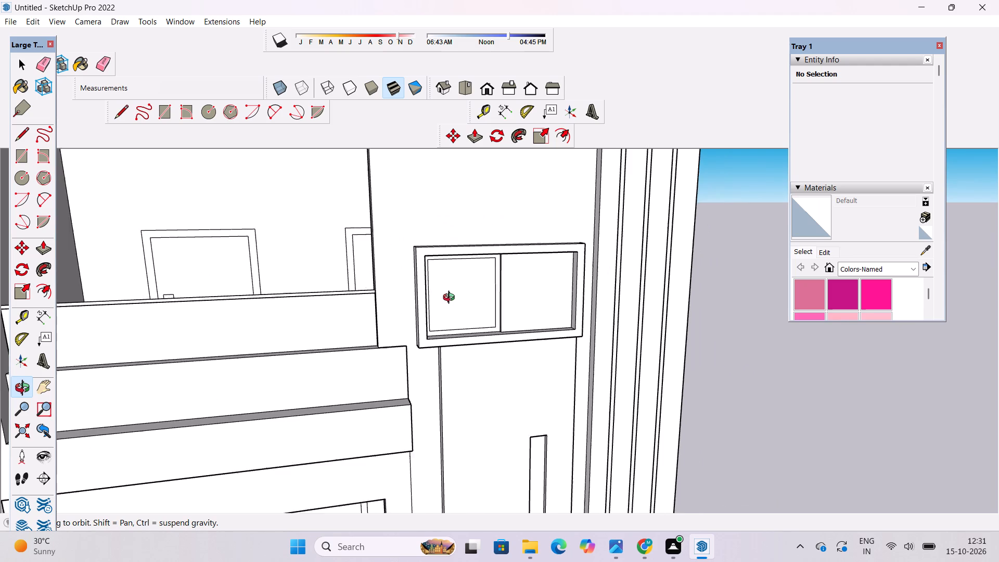
Place a horizontal guide 4' above the bottom edge of the recessed ground-floor panel below the stair tower.
scroll(451, 299, "down", 5)
scroll(421, 267, "down", 5)
left_click_drag(461, 391, 460, 256, "shift")
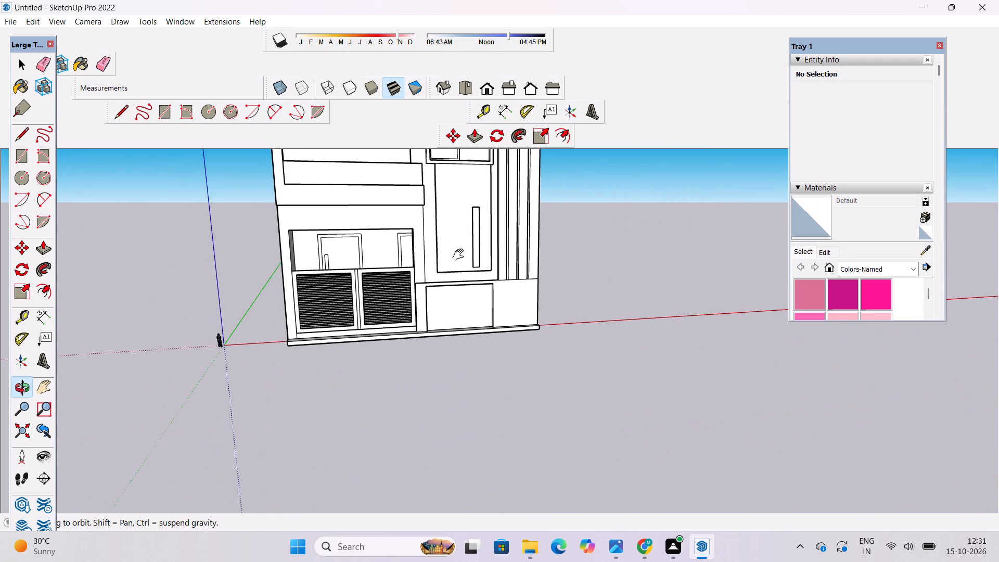
scroll(491, 326, "up", 10)
left_click_drag(484, 324, 458, 330)
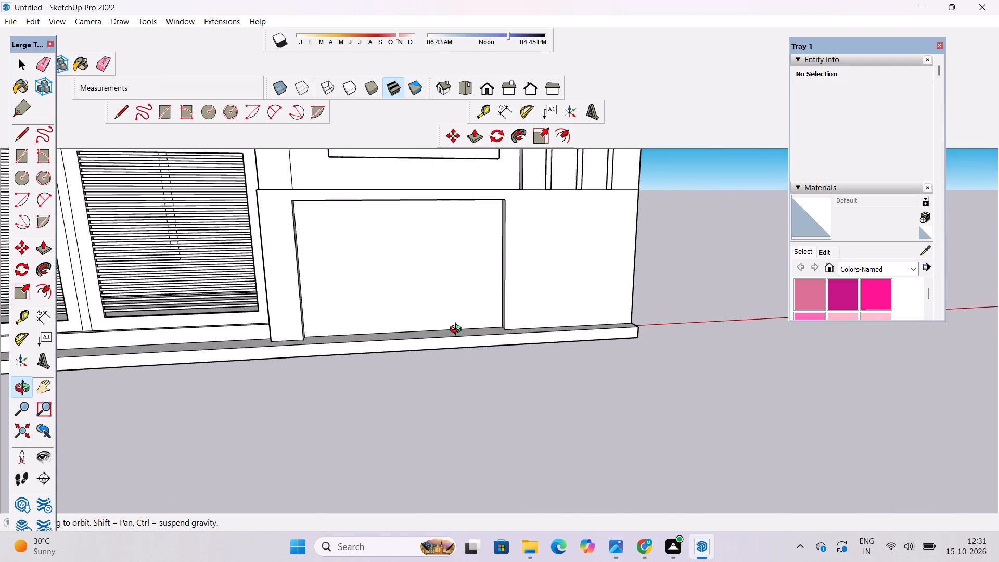
left_click_drag(458, 330, 411, 340)
scroll(426, 324, "up", 5)
left_click_drag(426, 324, 393, 374, "shift")
left_click_drag(392, 376, 424, 372)
left_click_drag(424, 372, 491, 439)
left_click_drag(484, 443, 484, 423)
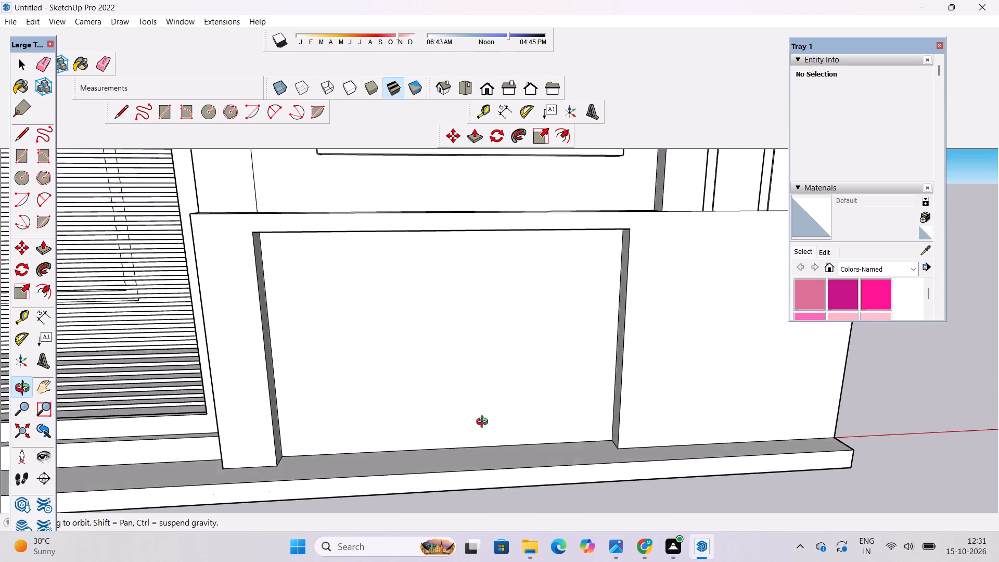
left_click_drag(484, 423, 486, 416)
left_click(486, 416, "shift")
left_click_drag(486, 421, 478, 428)
key("t")
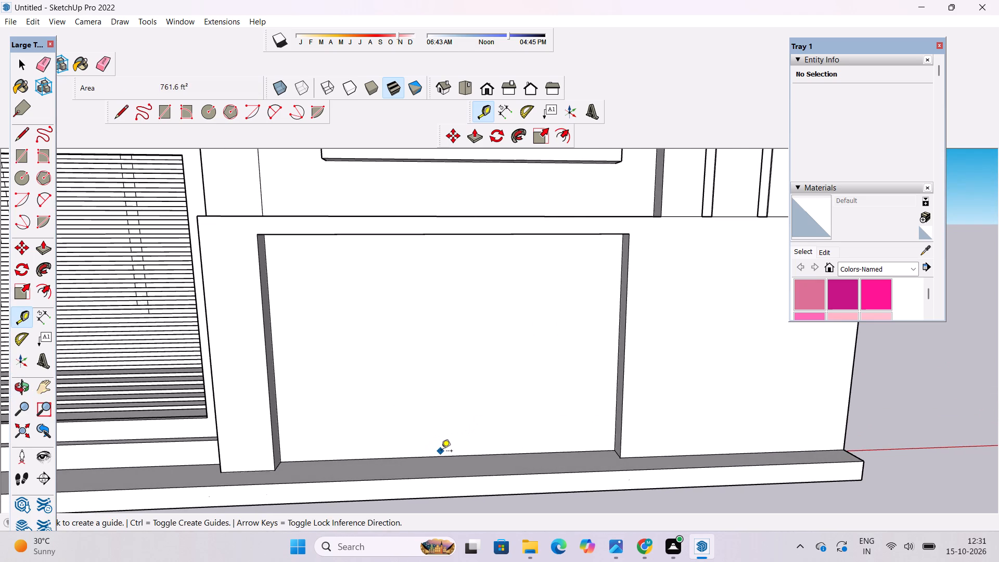
left_click(444, 454)
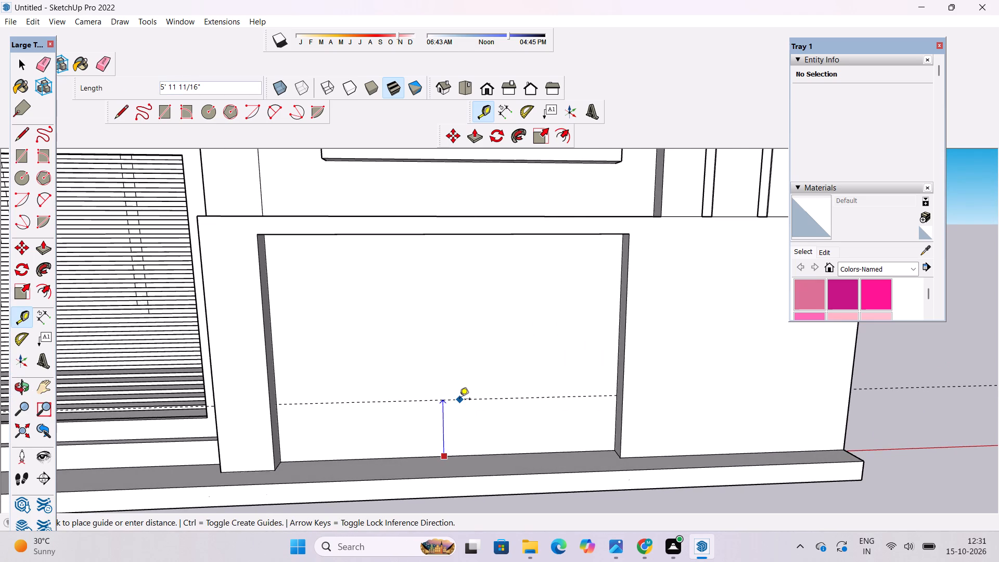
type("4'")
key("Return")
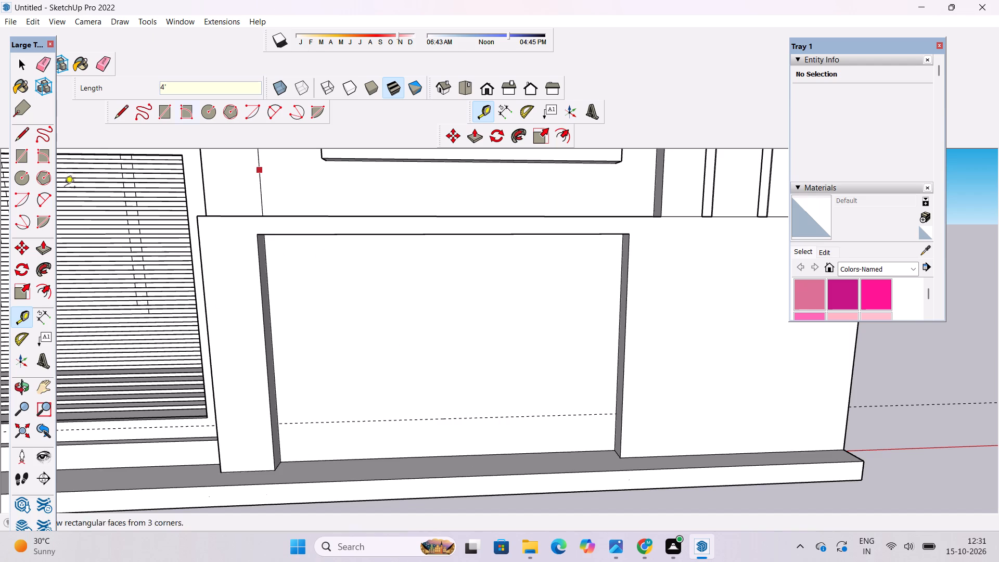
Draw a 34' horizontal line along the guide across the recessed panel, and erase the guide.
left_click(123, 112)
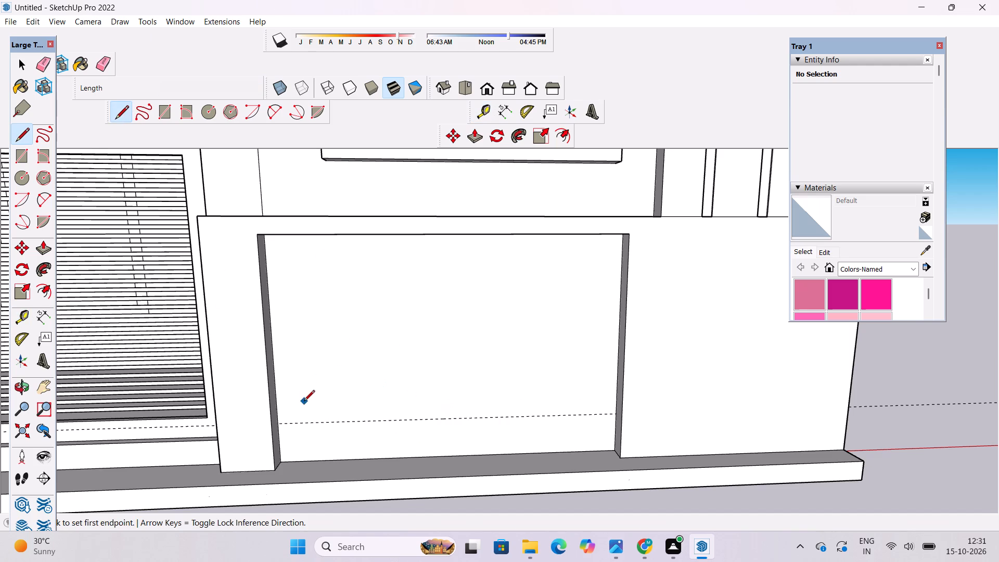
left_click(279, 423)
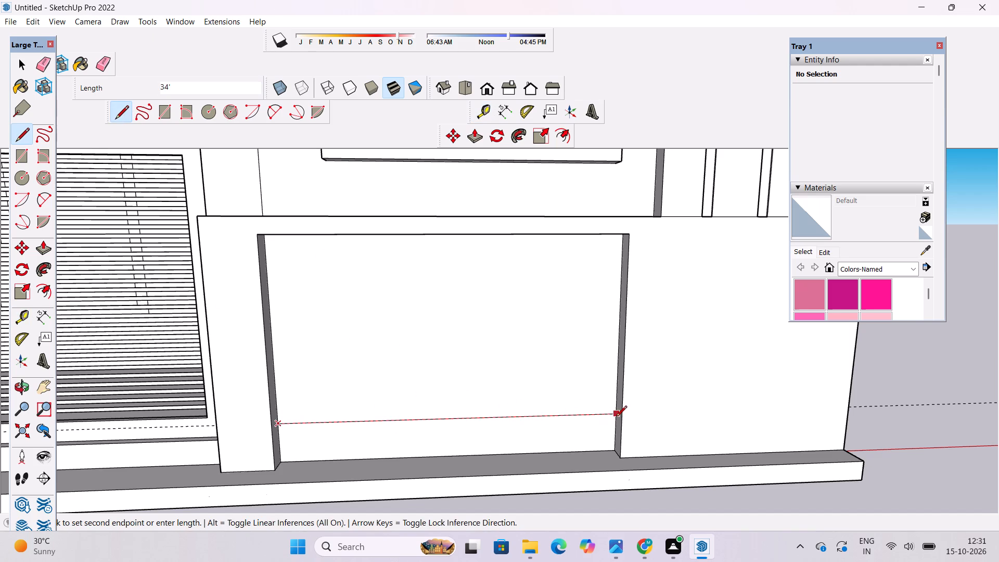
left_click(618, 415)
left_click(97, 68)
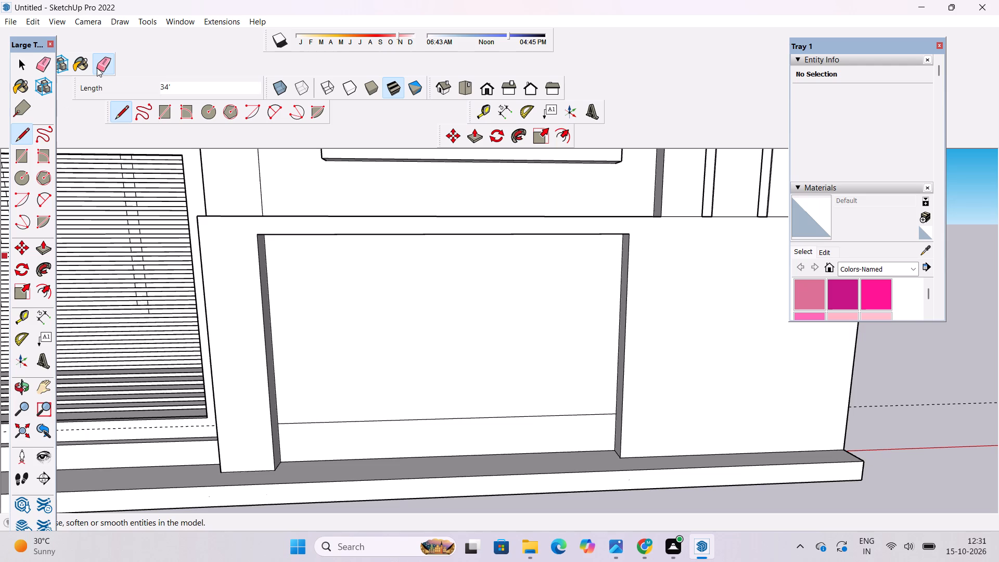
left_click(194, 427)
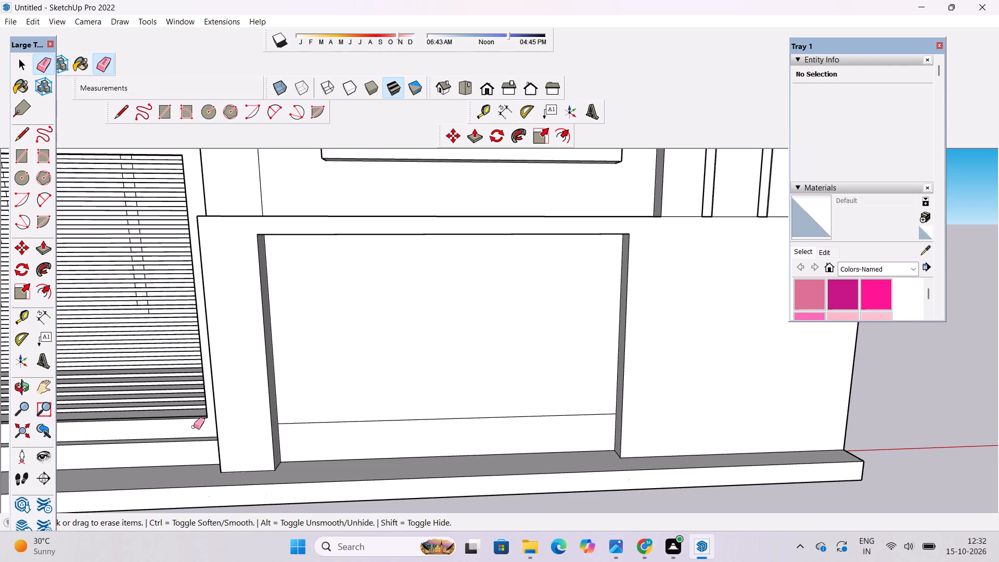
Draw a 2' vertical line at the plinth's end, continuing the front wall's corner edge down to the ground.
left_click(27, 387)
scroll(393, 469, "down", 6)
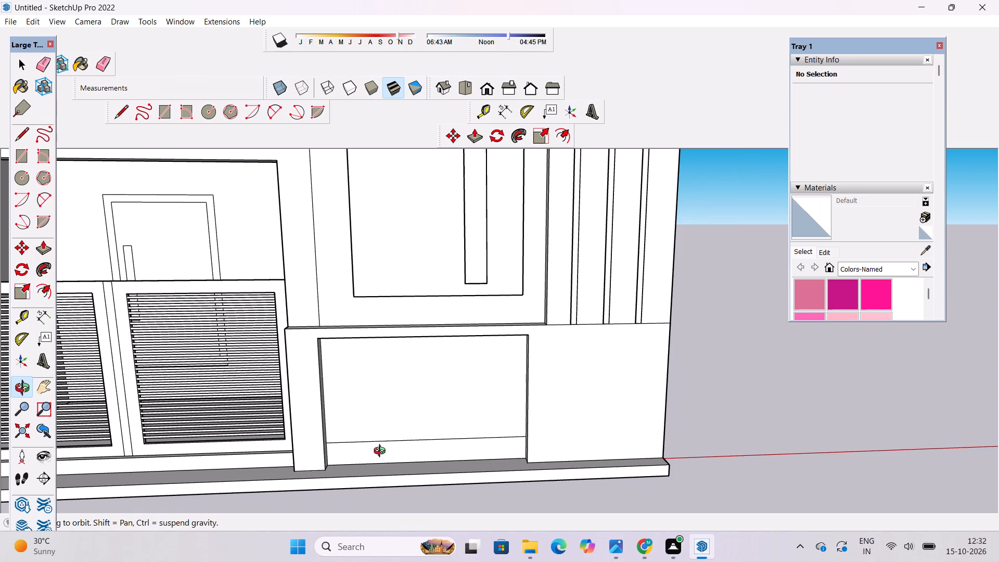
scroll(382, 452, "down", 4)
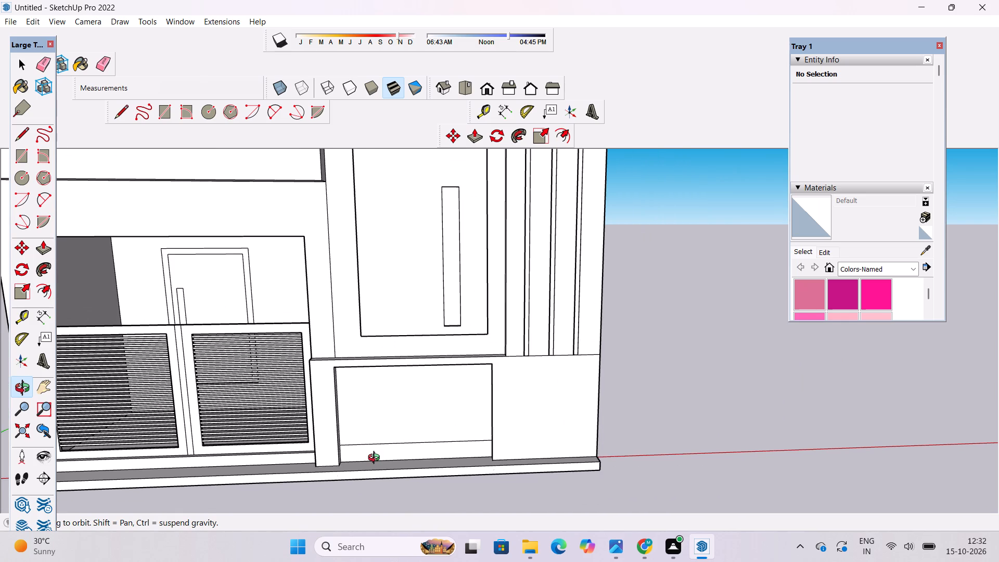
left_click_drag(512, 493, 291, 484, "shift")
left_click(290, 483)
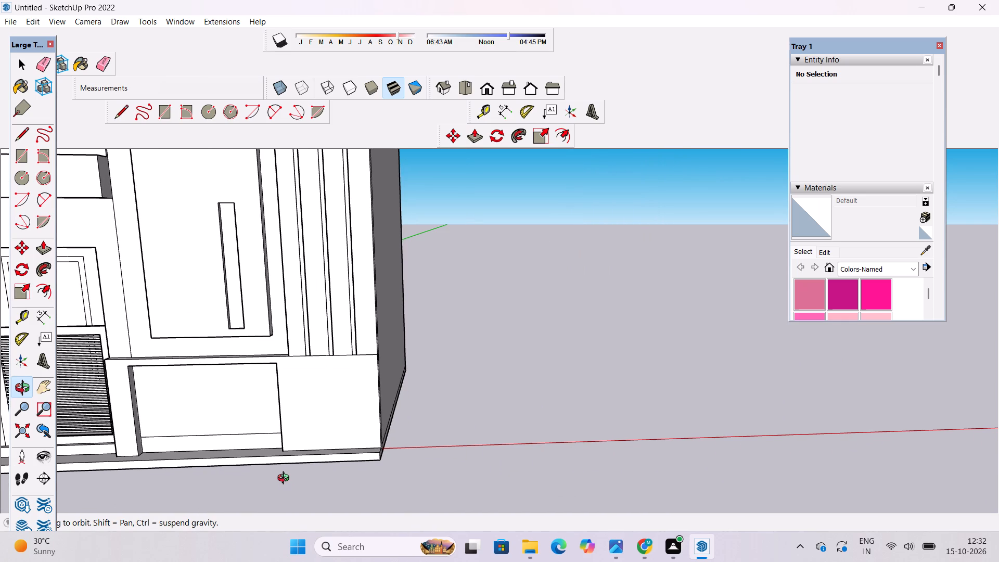
left_click_drag(356, 445, 316, 500)
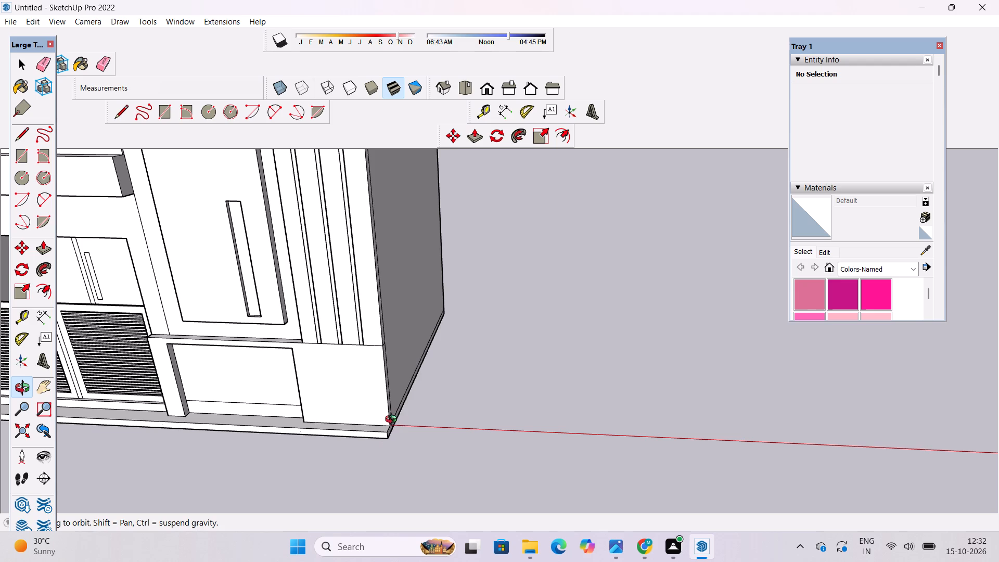
scroll(391, 419, "up", 1)
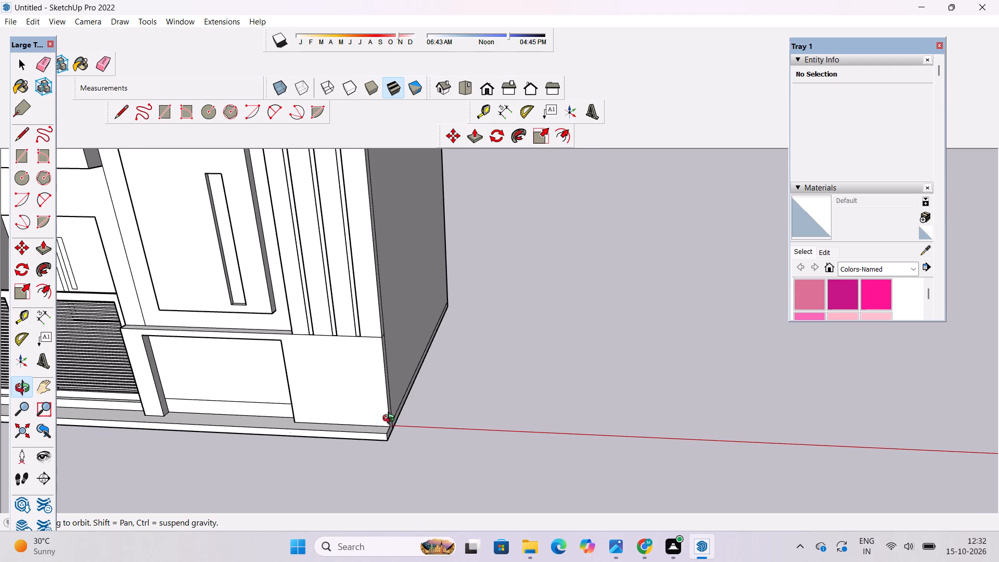
scroll(391, 419, "down", 4, "shift")
left_click_drag(392, 447, 356, 490, "shift")
scroll(357, 482, "up", 2)
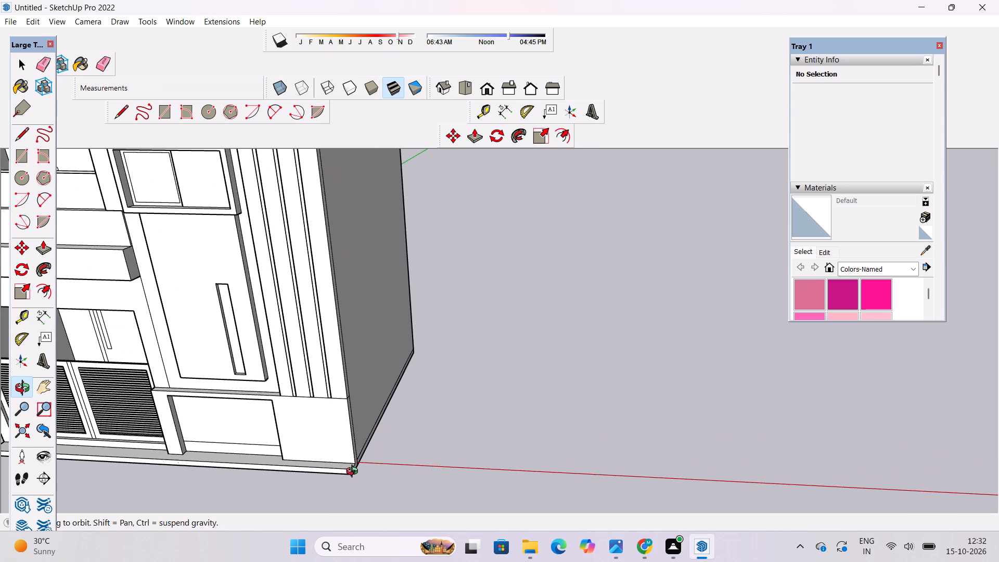
left_click_drag(411, 482, 217, 492)
scroll(420, 393, "up", 8)
left_click_drag(378, 411, 389, 455, "shift")
left_click_drag(374, 450, 356, 399)
scroll(325, 362, "up", 4)
left_click_drag(329, 362, 341, 455, "shift")
scroll(354, 455, "up", 1)
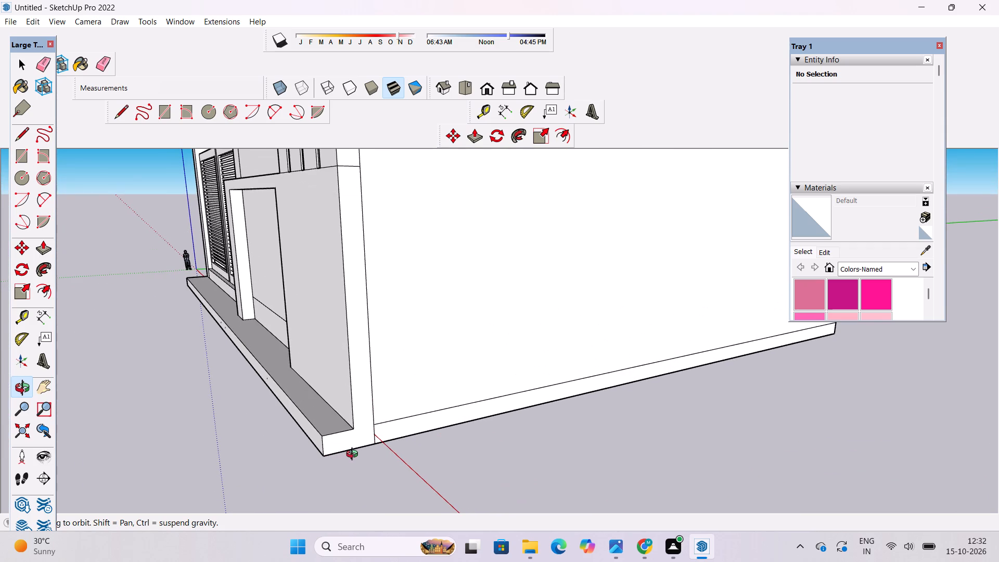
left_click_drag(354, 453, 360, 468, "shift")
scroll(357, 466, "up", 2)
left_click(358, 454, "shift")
left_click_drag(362, 458, 353, 435)
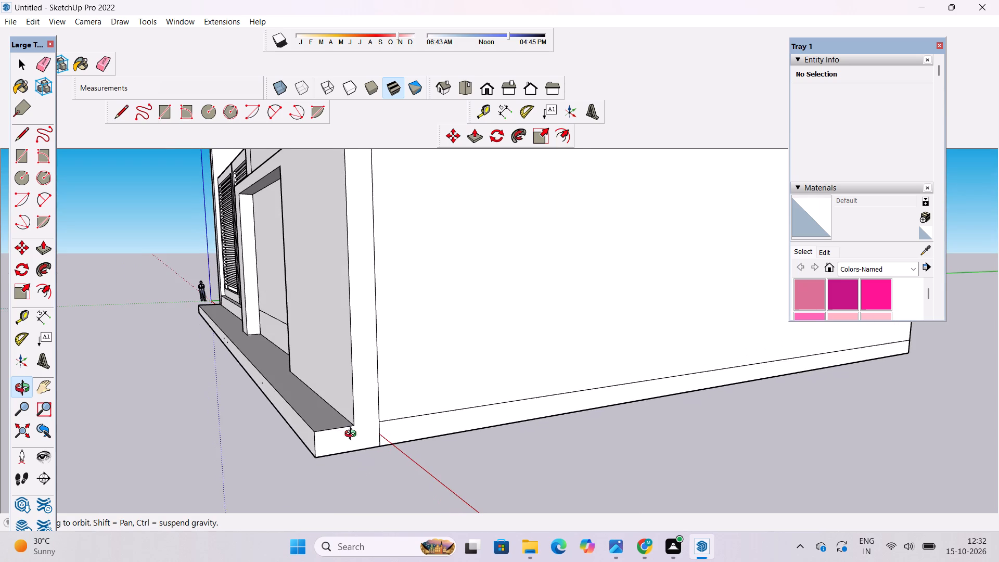
key("l")
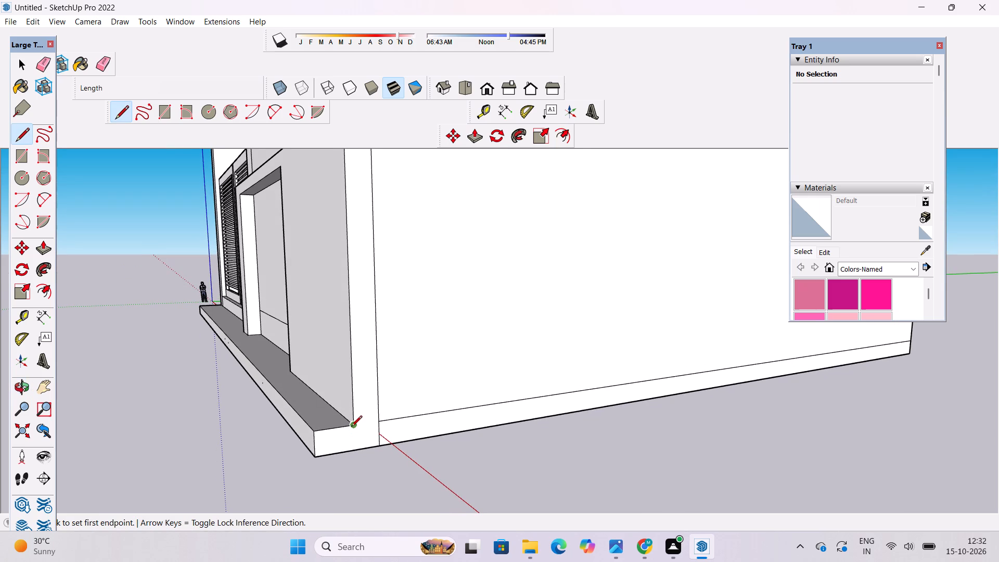
left_click(351, 427)
left_click(352, 452)
key("space")
Erase the short edge crossing the narrow side strip at the top of the ground-floor band.
key("o")
scroll(208, 462, "down", 6)
left_click_drag(202, 491, 299, 511)
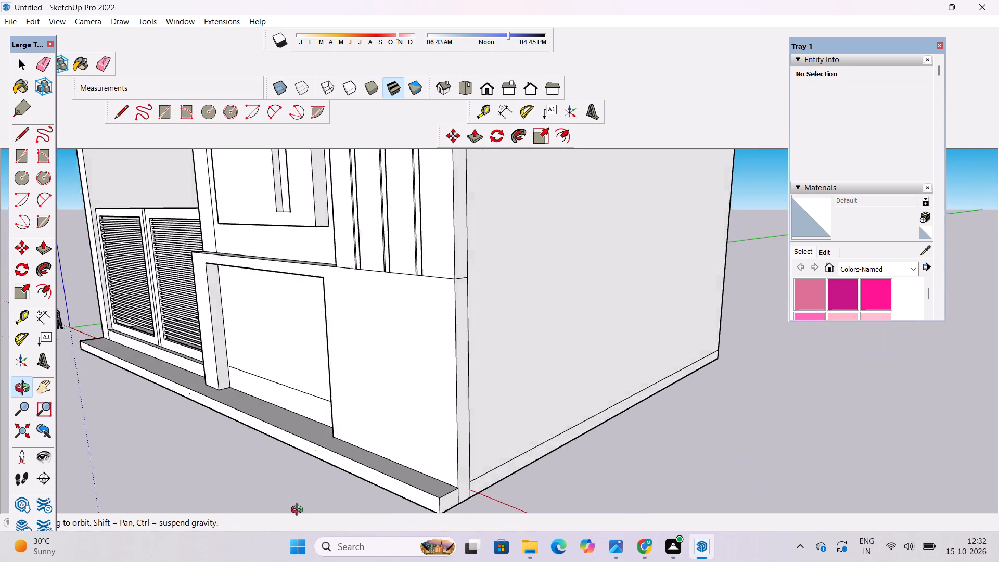
left_click_drag(299, 511, 327, 515)
scroll(400, 460, "down", 4)
left_click_drag(451, 450, 347, 433, "shift")
left_click_drag(354, 437, 447, 489)
scroll(501, 463, "up", 4)
left_click_drag(478, 454, 322, 447, "shift")
left_click_drag(325, 454, 424, 341)
scroll(425, 338, "down", 5)
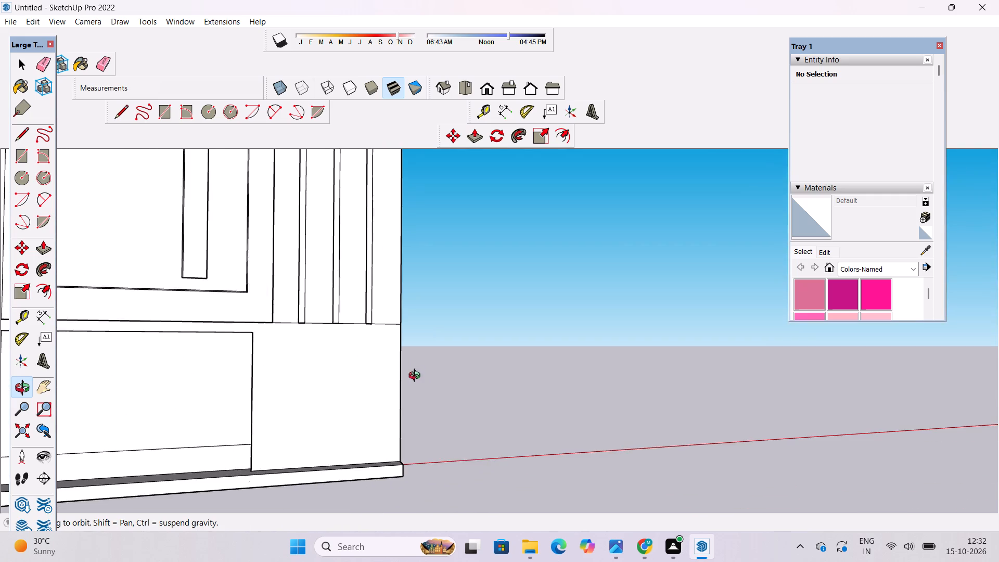
left_click_drag(392, 413, 156, 452)
scroll(424, 320, "up", 9)
left_click_drag(416, 359, 358, 410, "shift")
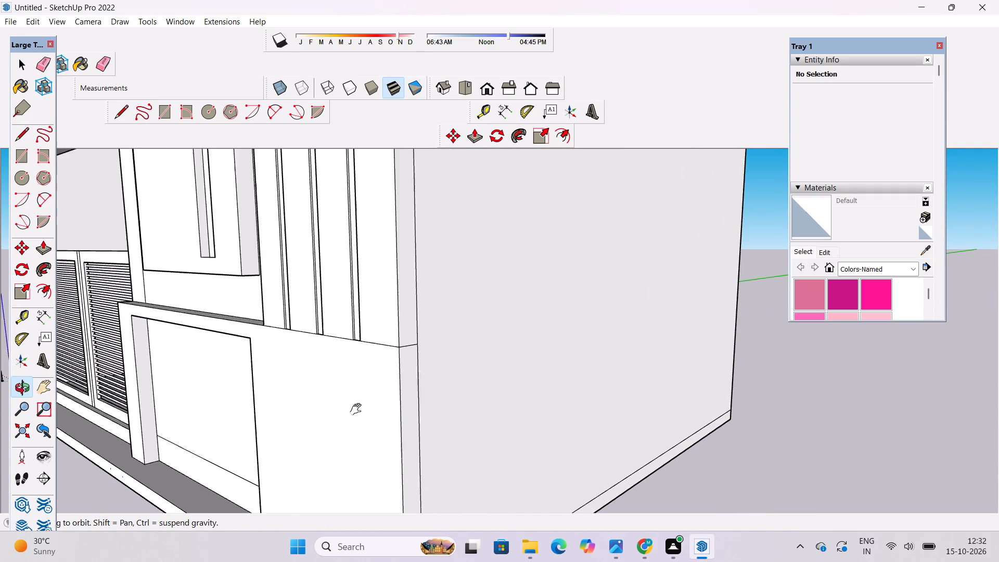
left_click_drag(358, 410, 357, 411, "shift")
scroll(419, 376, "up", 6, "shift")
left_click_drag(365, 376, 376, 415, "shift")
key("shift+e")
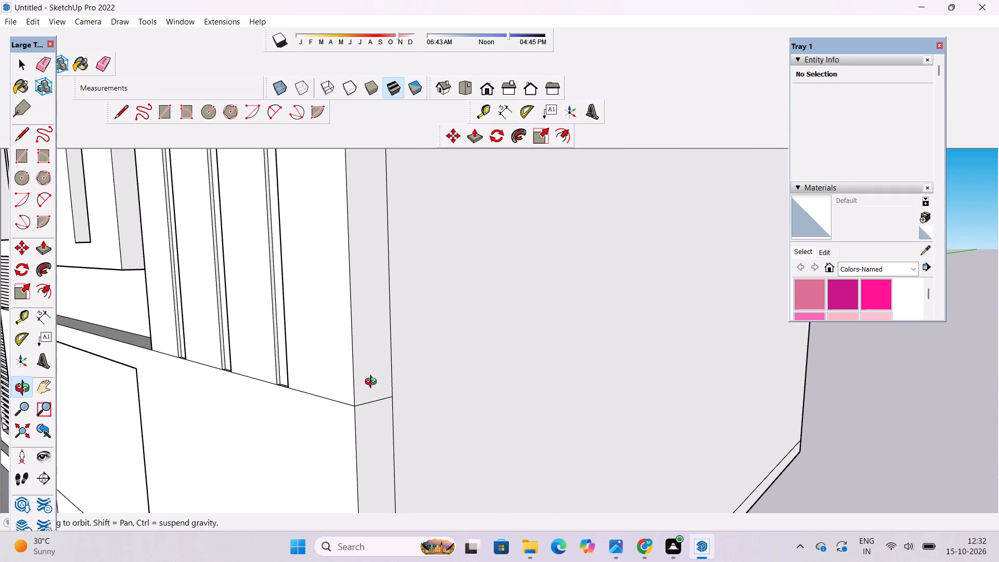
key("e")
left_click_drag(375, 384, 377, 404)
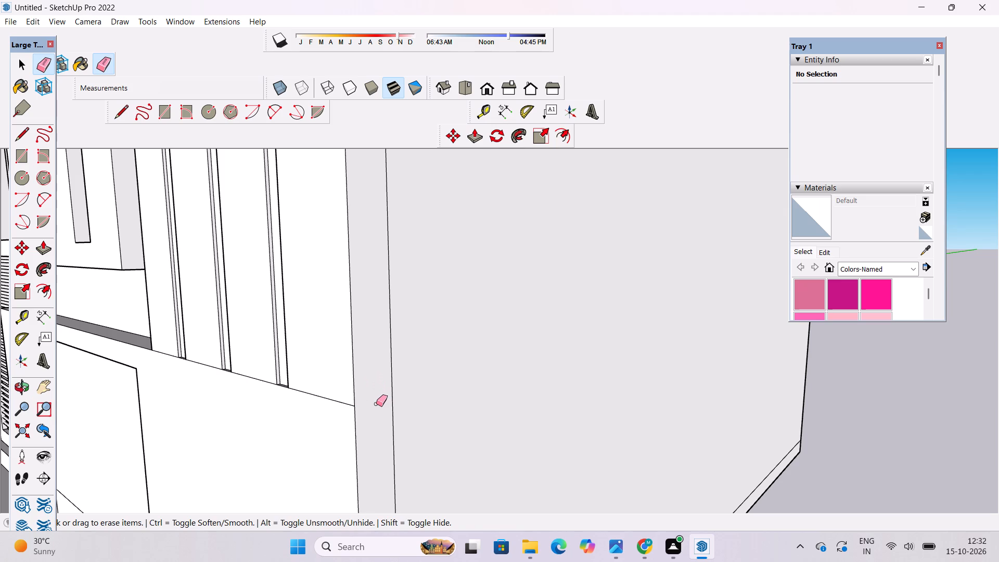
Draw a 2' line across the narrow side strip slightly above the top of the ground-floor band.
key("l")
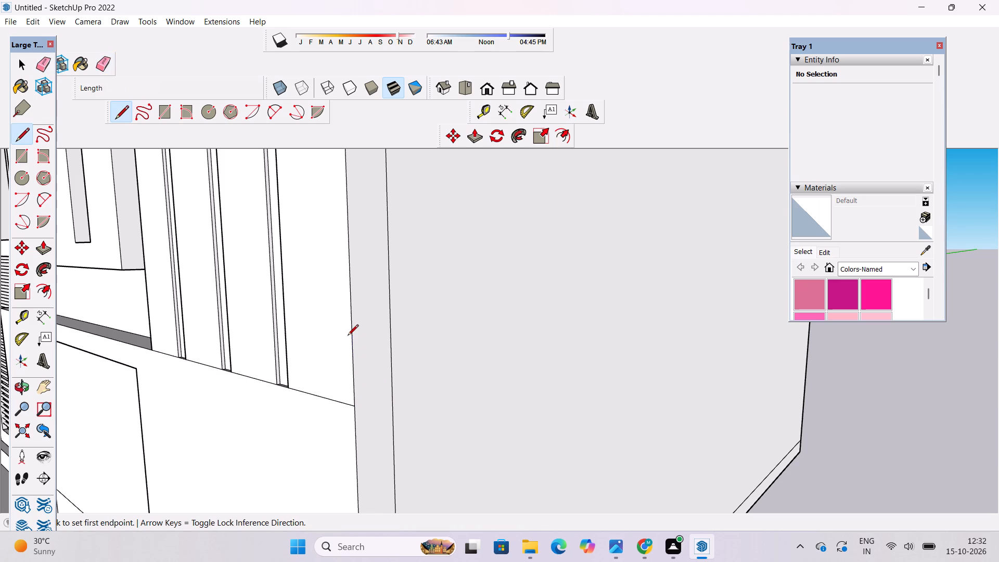
left_click(352, 321)
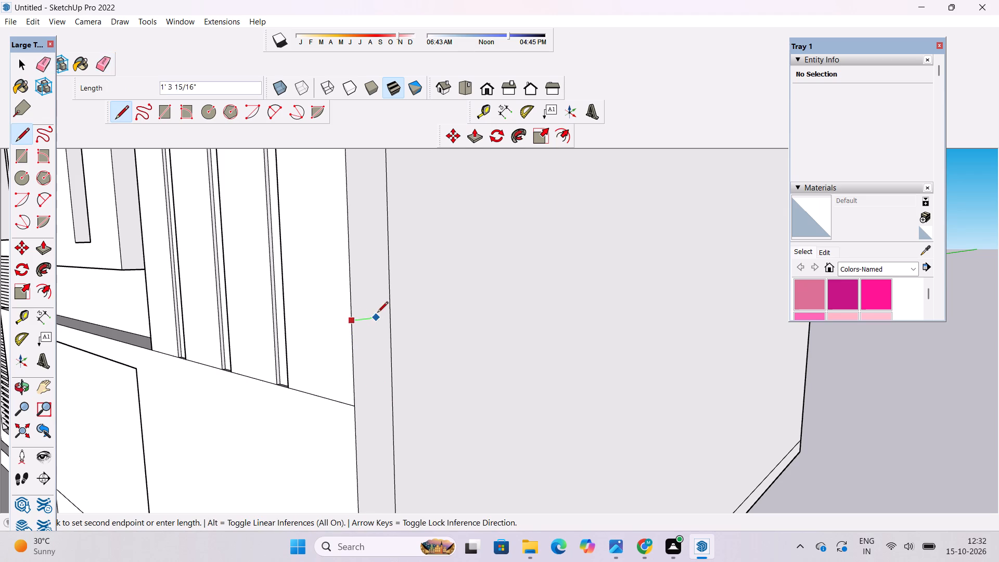
left_click(389, 317)
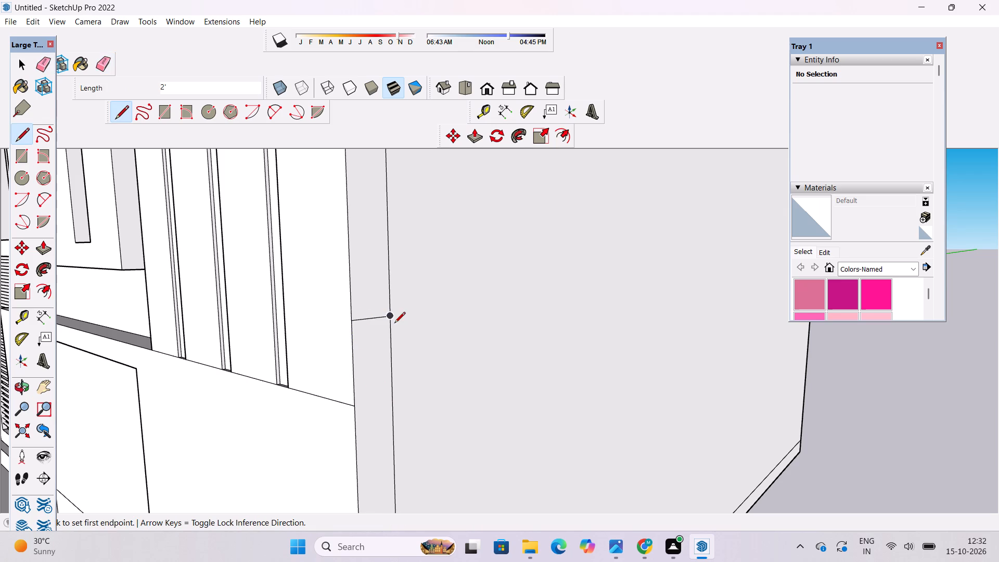
Push/Pull the narrow side strip's lower face out 35' sideways from the front corner to form the low wall.
key("o")
scroll(292, 321, "down", 9)
left_click_drag(311, 373, 392, 392)
left_click_drag(394, 392, 203, 231, "shift")
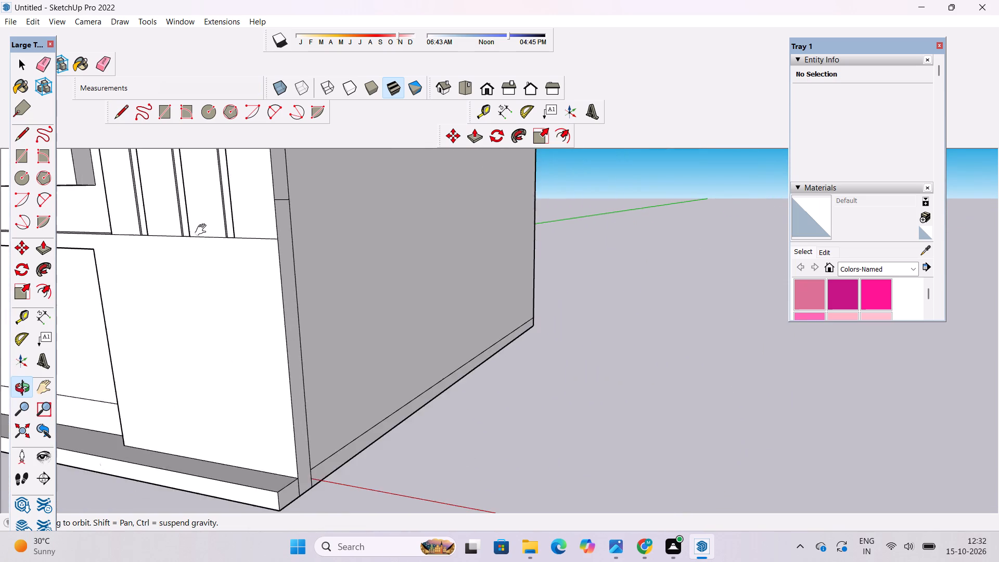
scroll(203, 229, "down", 6, "shift")
left_click_drag(244, 365, 306, 402)
left_click_drag(306, 401, 303, 367, "shift")
left_click_drag(303, 367, 312, 362, "shift")
key("p")
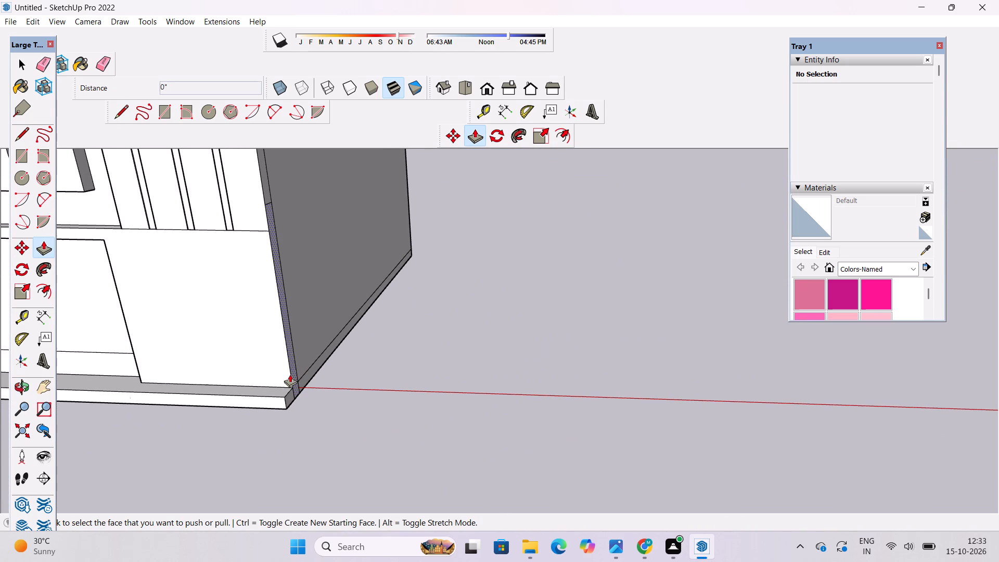
left_click(292, 355)
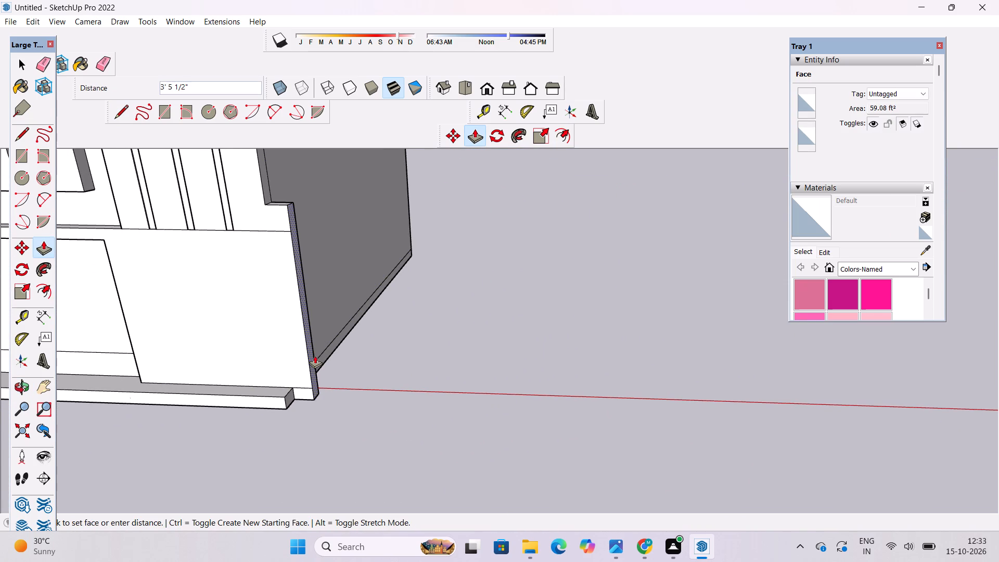
scroll(317, 356, "down", 8)
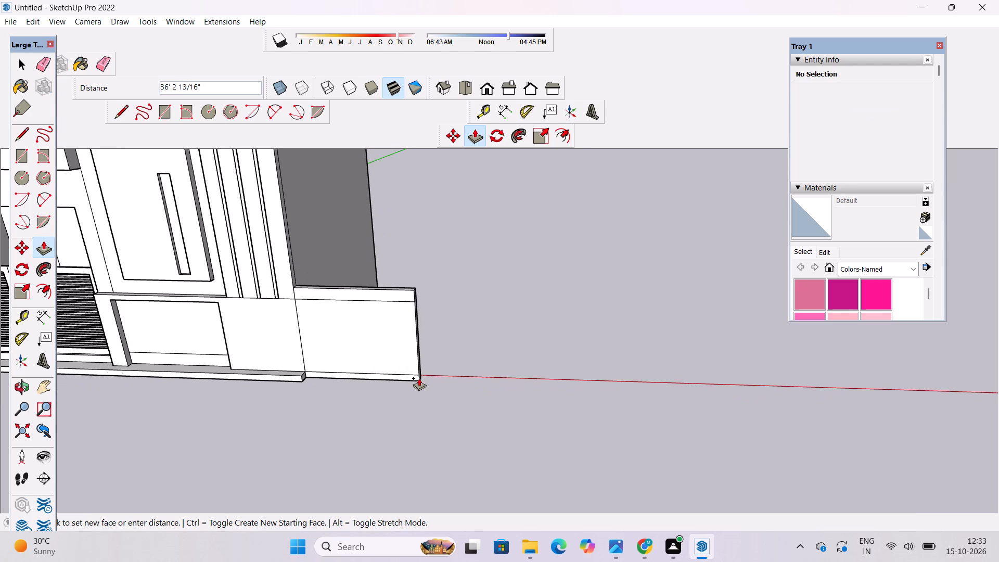
scroll(419, 378, "up", 3)
key("o")
left_click_drag(409, 401, 502, 379)
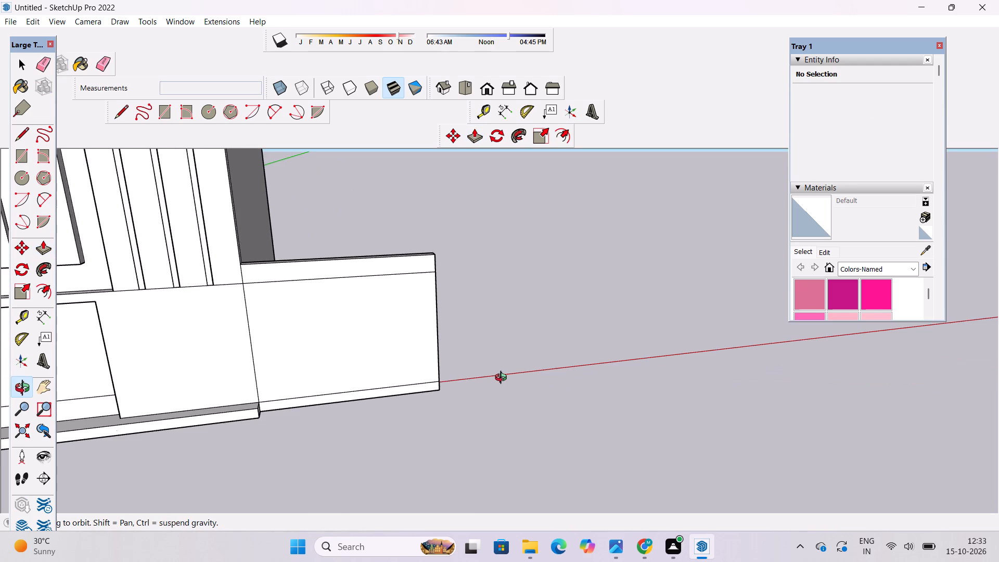
left_click_drag(499, 385, 441, 391)
left_click_drag(441, 391, 472, 437)
left_click_drag(472, 437, 471, 424)
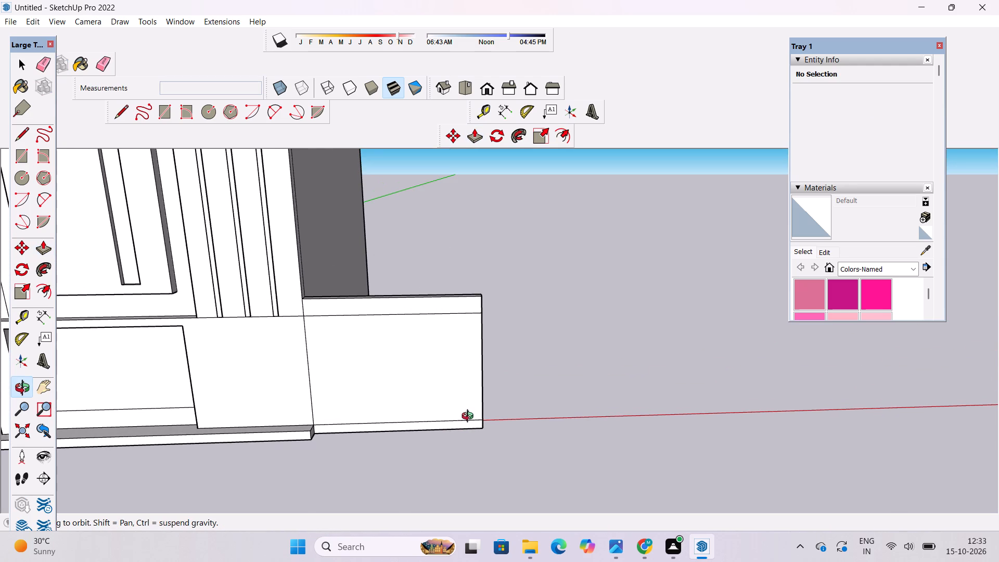
left_click_drag(469, 415, 478, 432, "shift")
left_click(478, 432, "shift")
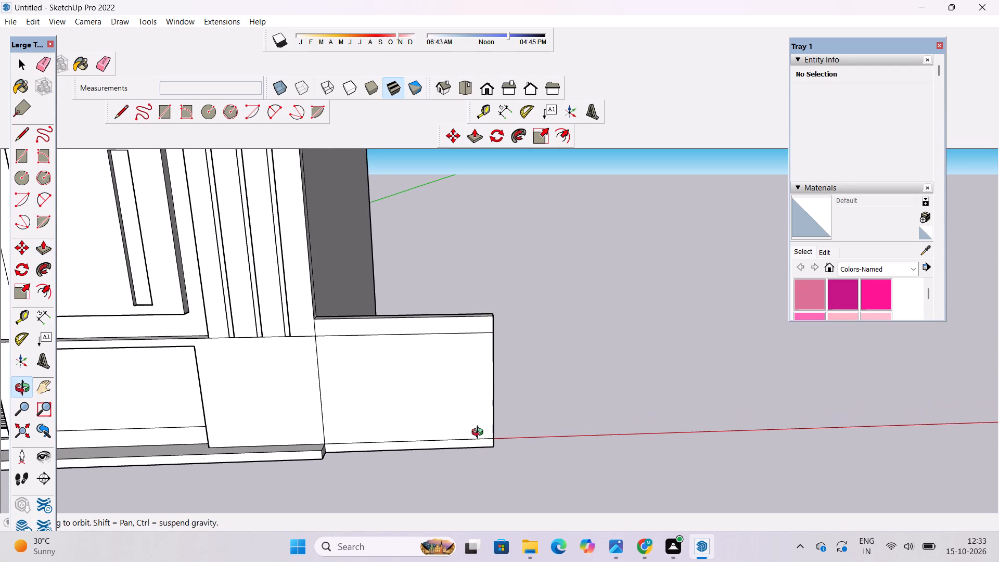
left_click_drag(480, 433, 479, 442, "shift")
key("p")
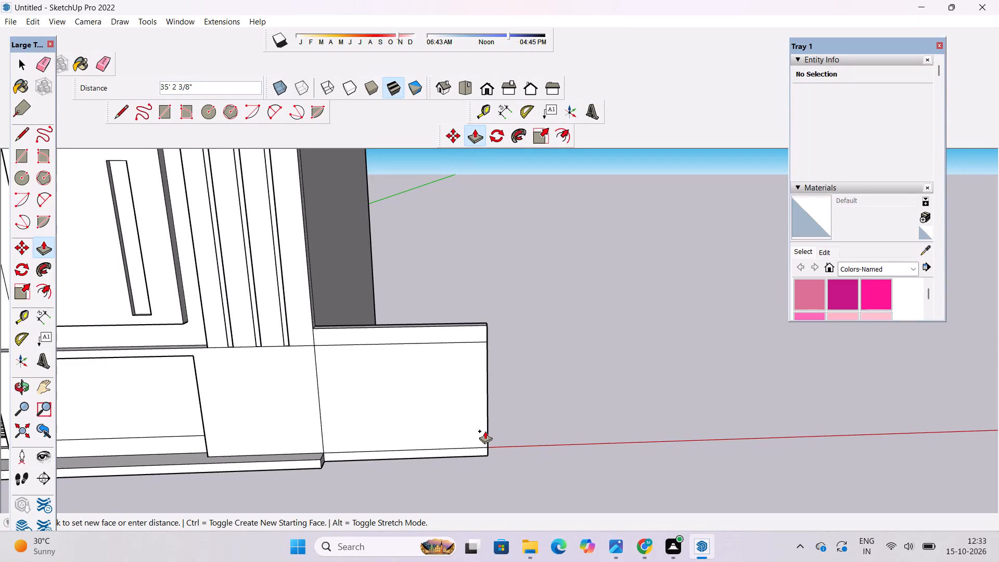
type("35'")
key("Return")
Draw a ground line from the low wall's outer bottom back corner, parallel to the house's side wall, ending level with the rear corner.
key("o")
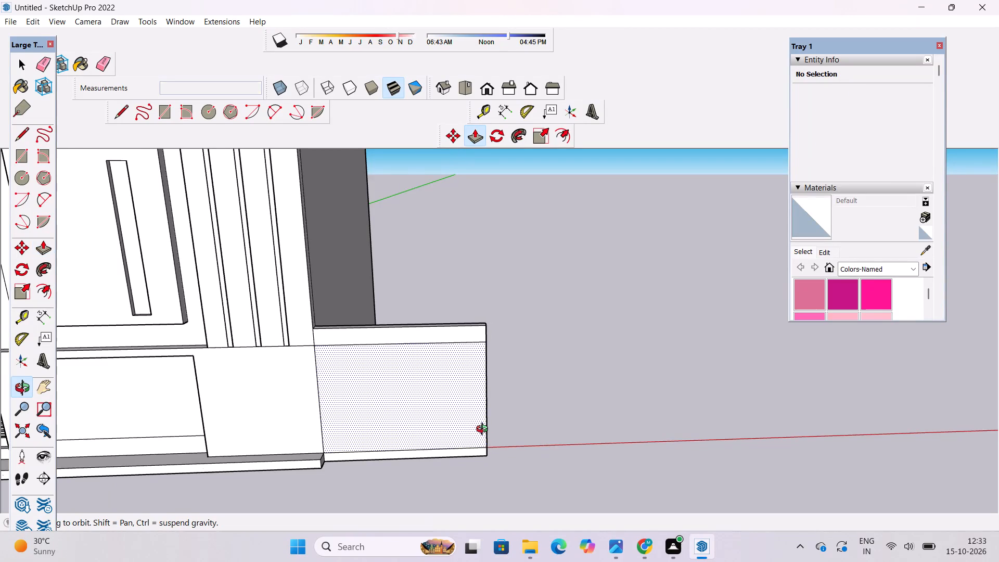
scroll(483, 430, "down", 6)
left_click_drag(600, 455, 297, 488)
left_click_drag(290, 482, 56, 479, "shift")
scroll(484, 361, "up", 4)
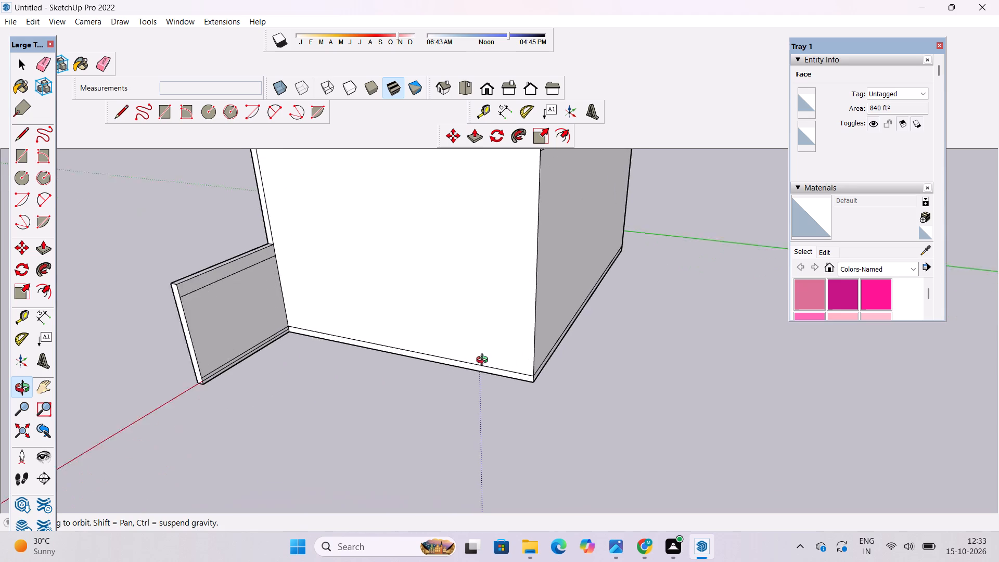
scroll(484, 361, "up", 3)
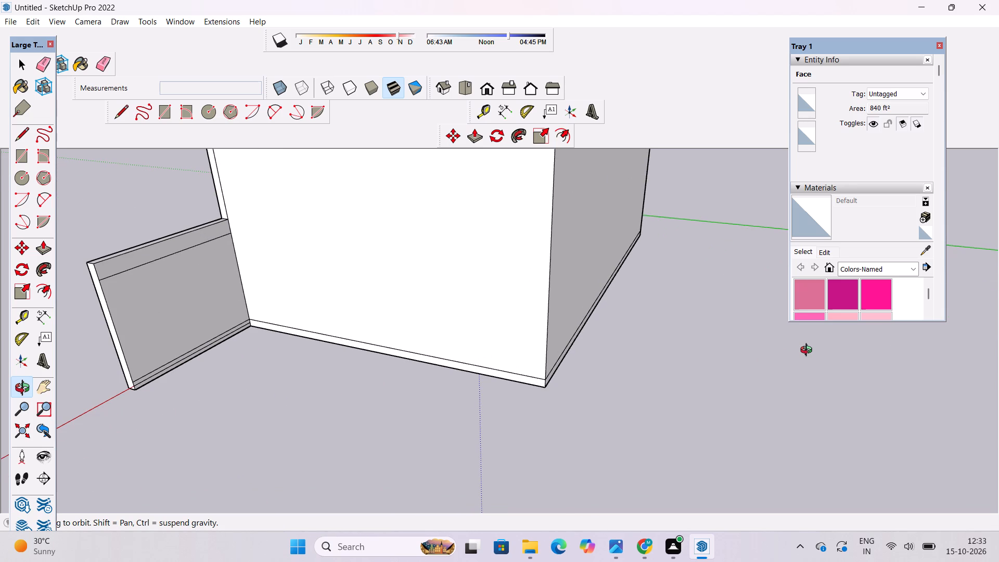
scroll(528, 365, "down", 5)
left_click_drag(425, 403, 532, 328, "shift")
scroll(534, 326, "up", 3)
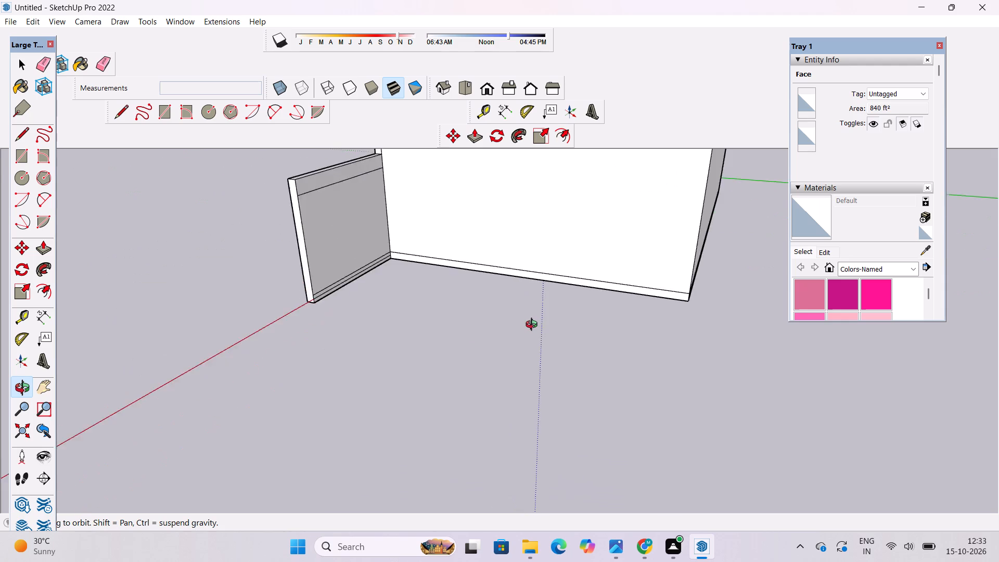
scroll(534, 326, "up", 4)
left_click_drag(539, 322, 403, 369)
left_click_drag(403, 369, 558, 342)
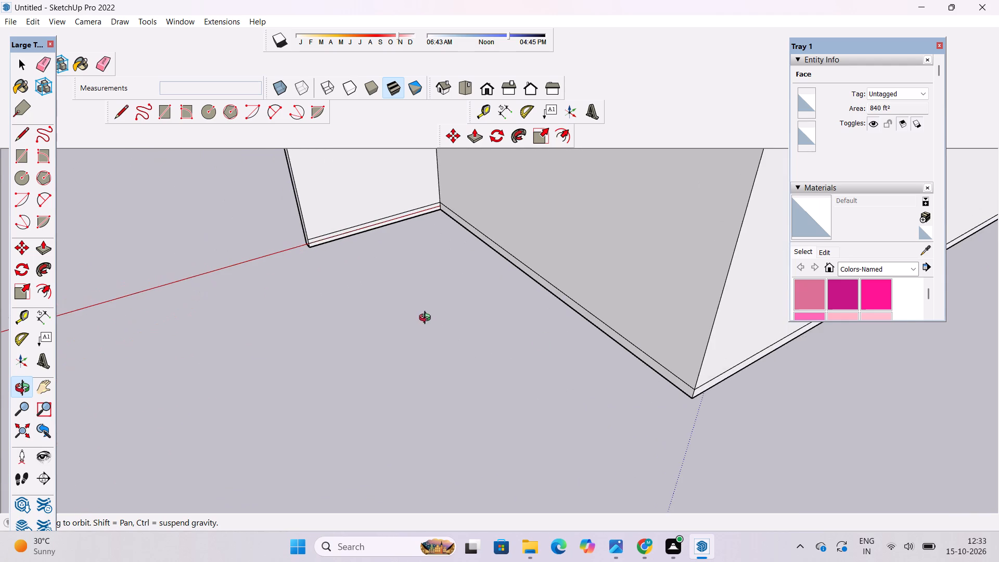
scroll(427, 319, "up", 2)
left_click_drag(401, 325, 597, 390, "shift")
left_click_drag(598, 387, 573, 331)
scroll(280, 382, "up", 2)
left_click_drag(280, 382, 250, 364, "shift")
left_click_drag(248, 363, 333, 382)
left_click_drag(333, 382, 312, 348, "shift")
scroll(312, 347, "down", 5, "shift")
left_click_drag(316, 367, 236, 388, "shift")
scroll(235, 391, "up", 3)
left_click_drag(235, 391, 219, 408)
double_click(217, 408)
scroll(347, 398, "down", 5)
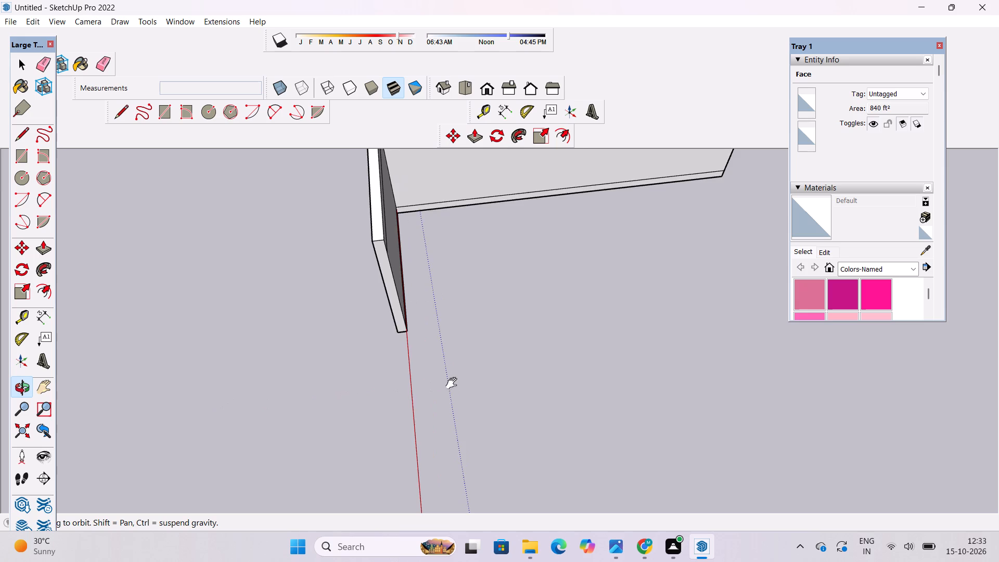
left_click_drag(452, 384, 210, 433, "shift")
left_click_drag(293, 402, 288, 412, "shift")
scroll(173, 403, "up", 2)
left_click(173, 401, "shift")
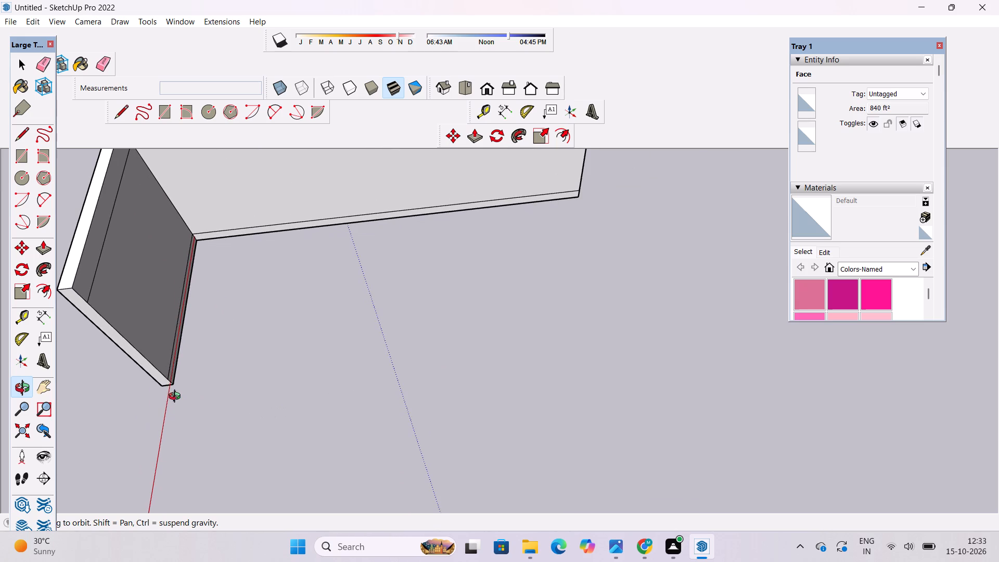
key("l")
scroll(161, 377, "up", 9)
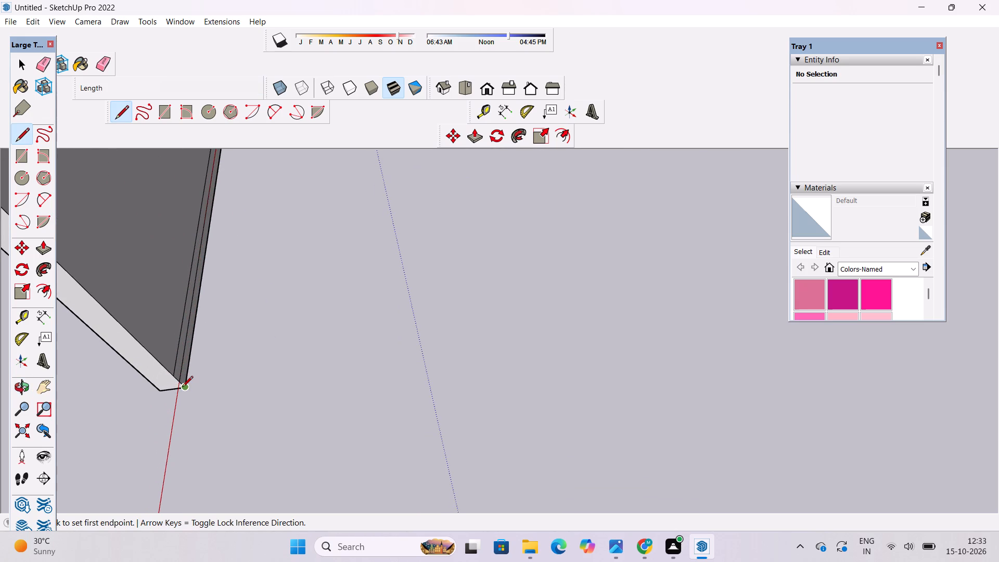
left_click(183, 388)
scroll(183, 388, "down", 11)
scroll(183, 388, "up", 4)
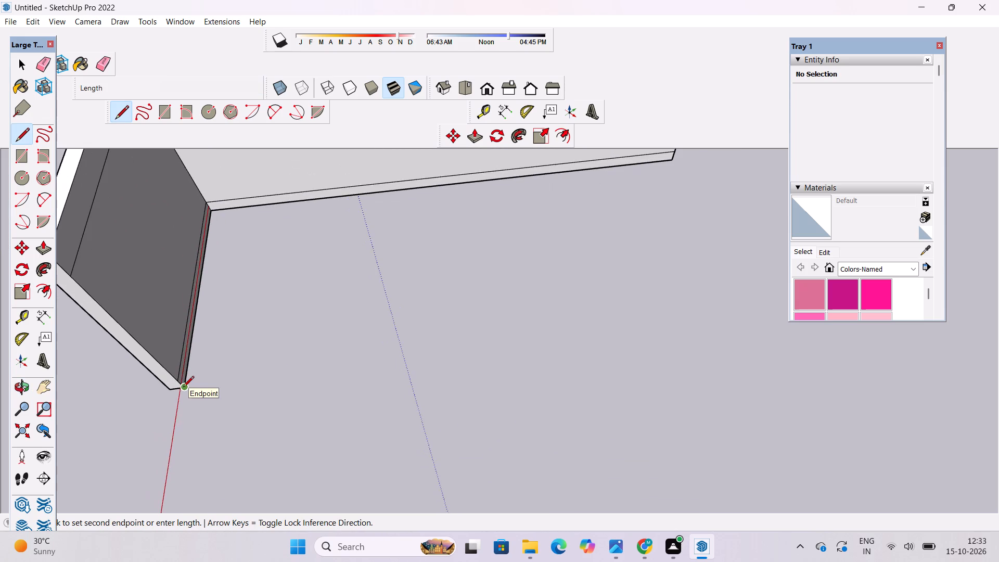
scroll(183, 388, "down", 3)
scroll(183, 388, "up", 3)
scroll(183, 388, "down", 1)
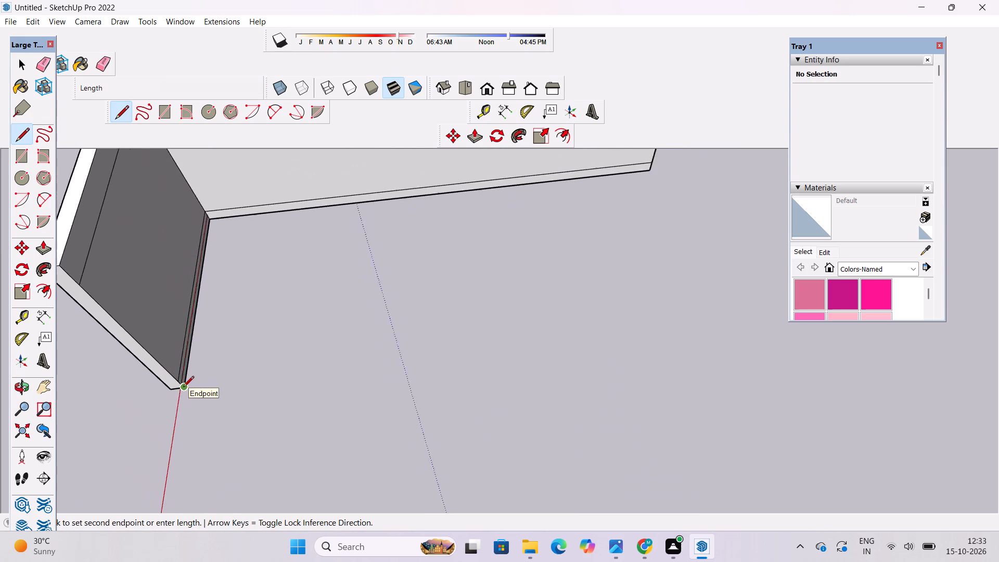
scroll(183, 388, "down", 2)
scroll(183, 388, "up", 2)
scroll(183, 388, "down", 3)
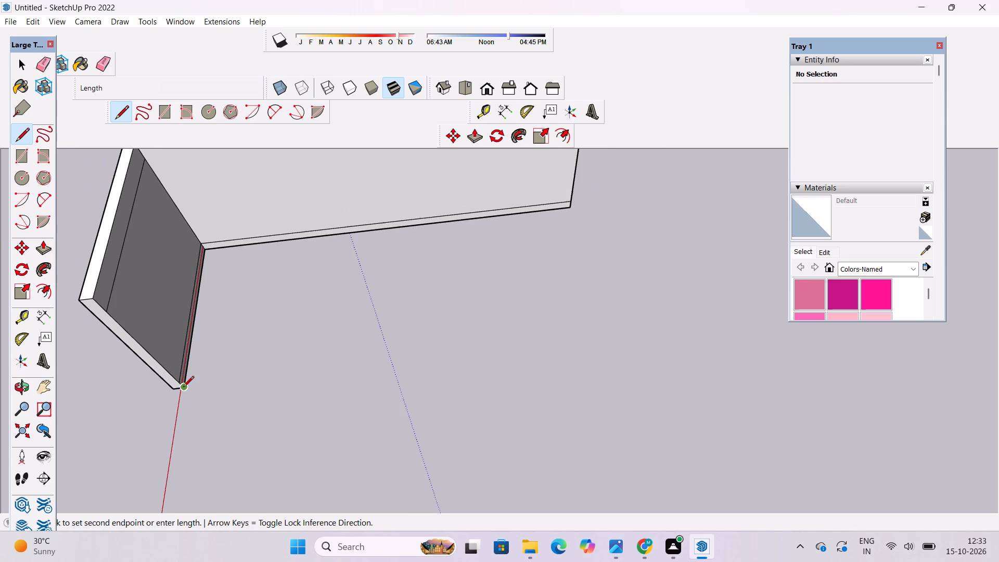
scroll(183, 388, "down", 8)
scroll(244, 393, "up", 4)
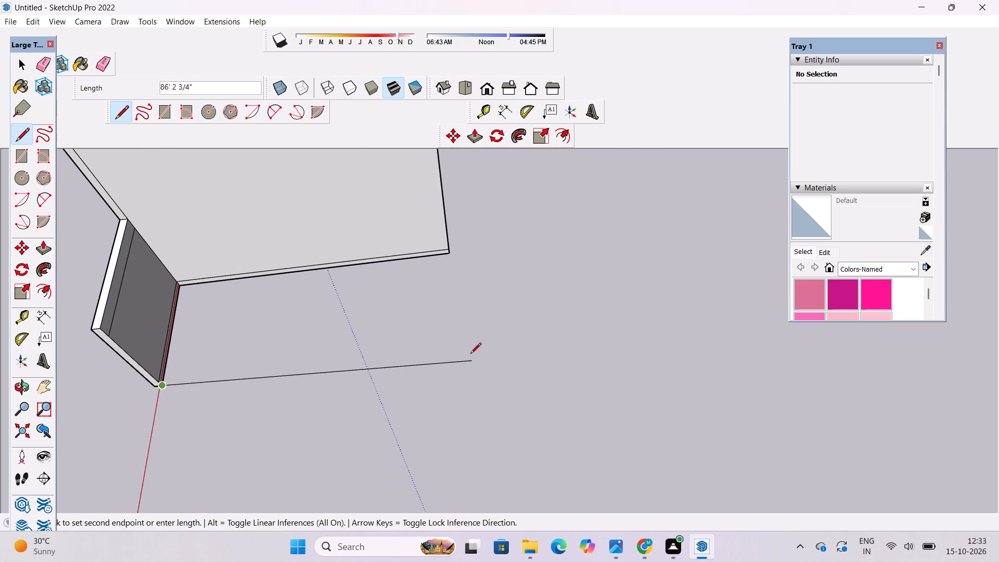
scroll(451, 258, "up", 3)
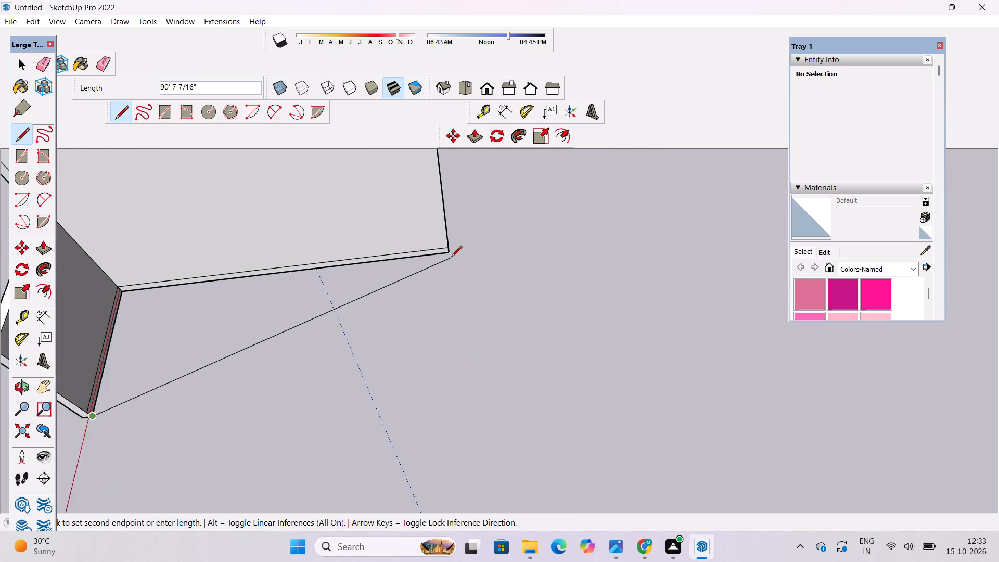
scroll(451, 258, "up", 2)
scroll(446, 253, "down", 4)
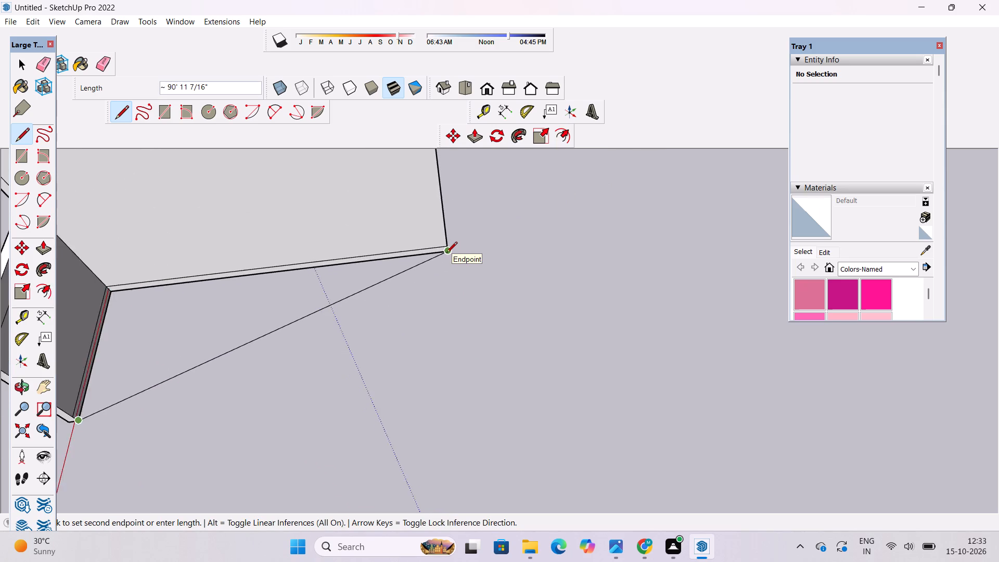
scroll(446, 253, "down", 3)
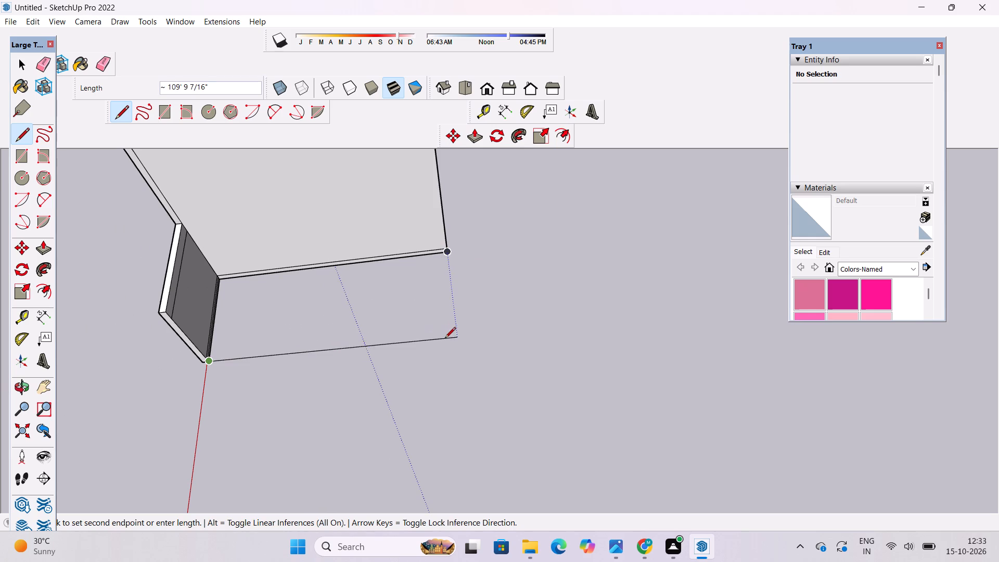
left_click(456, 329)
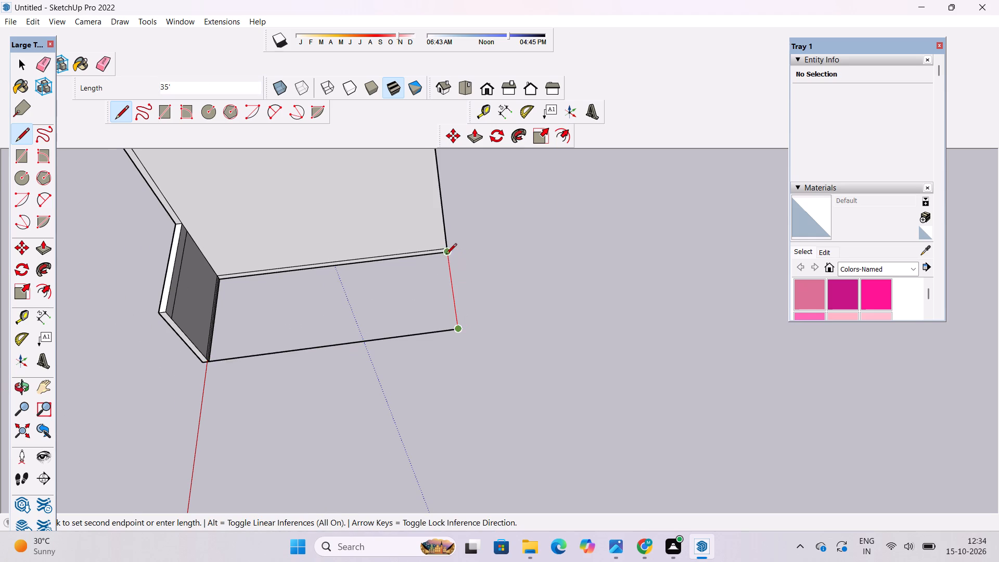
Draw a 35' line from the ground line's far end to the house's bottom rear corner, closing the side yard face.
scroll(446, 255, "up", 13)
left_click(448, 246)
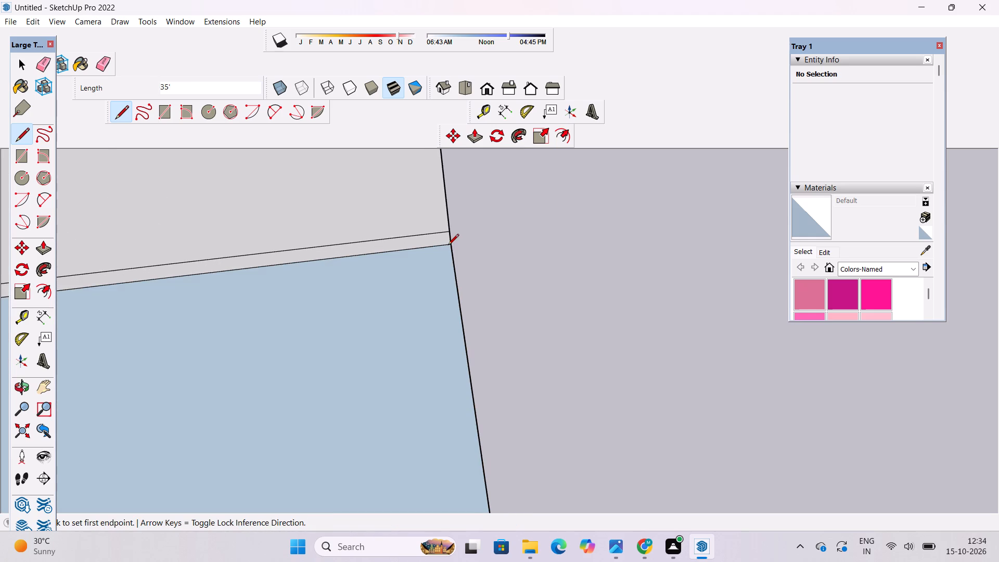
key("space")
Push/Pull the side yard face up 2' to the plinth line at the house's rear corner.
key("o")
scroll(448, 242, "down", 5)
left_click_drag(544, 326, 374, 290)
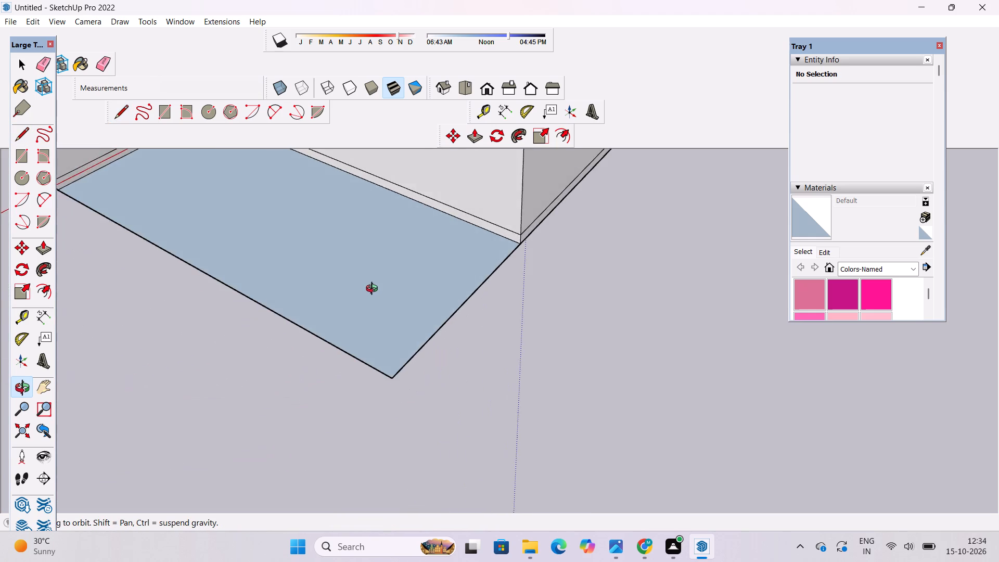
scroll(374, 290, "down", 6)
left_click_drag(319, 306, 422, 335, "shift")
left_click_drag(440, 335, 636, 229)
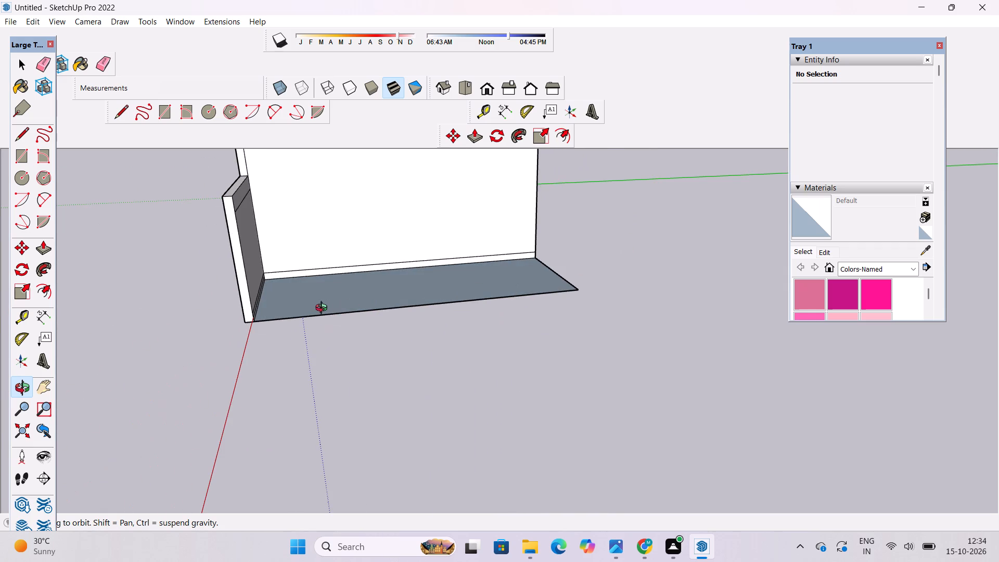
scroll(312, 310, "up", 4)
left_click(299, 313, "shift")
left_click_drag(290, 321, 263, 361)
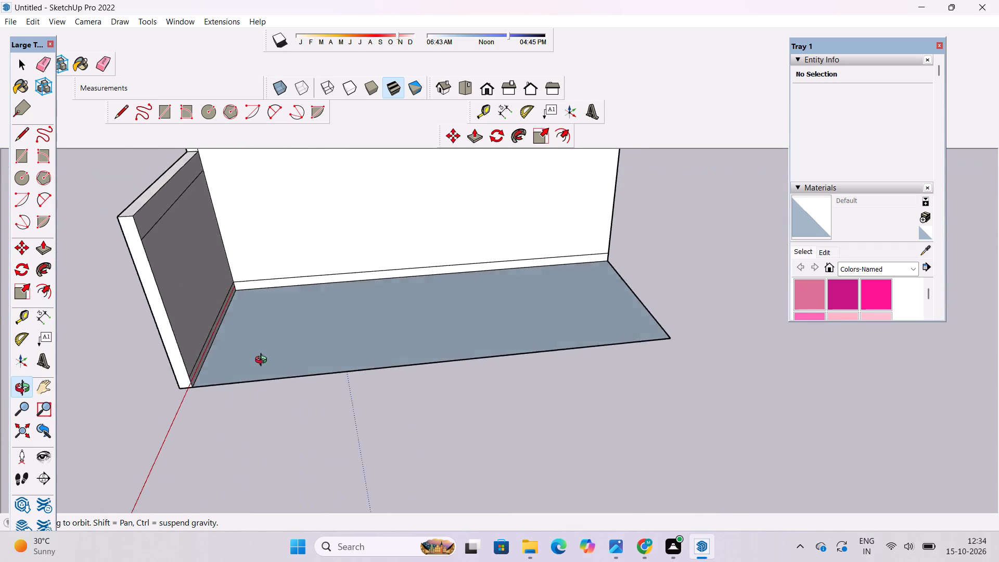
left_click_drag(263, 361, 257, 369)
left_click_drag(256, 369, 63, 374)
left_click_drag(277, 364, 283, 404)
left_click_drag(298, 352, 271, 317)
left_click_drag(374, 350, 362, 427, "shift")
scroll(363, 427, "up", 4, "shift")
left_click_drag(364, 426, 363, 395, "shift")
left_click_drag(363, 395, 313, 386)
key("p")
left_click(382, 385)
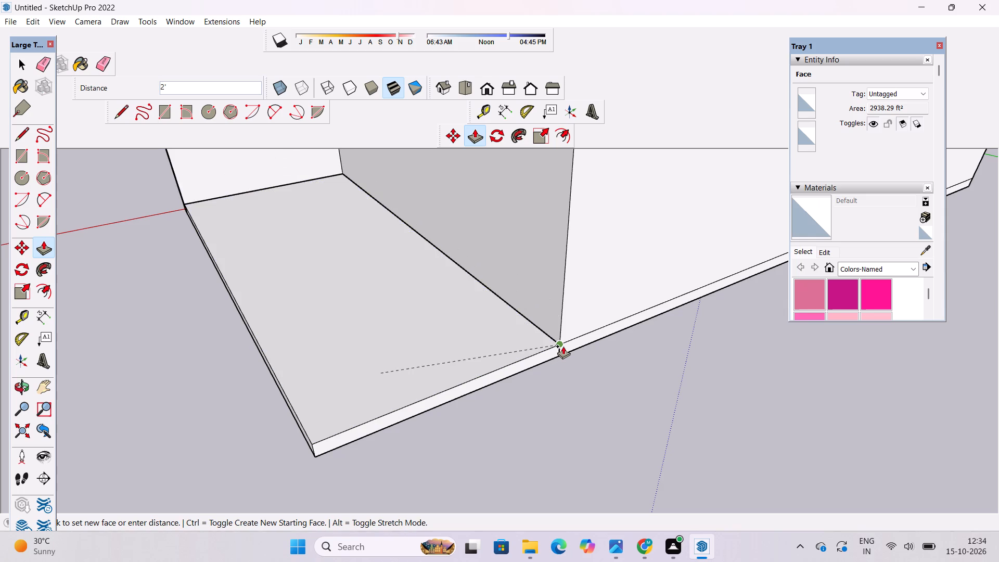
left_click(563, 346)
key("space")
Examine the raised side slab and extended low wall from the side and rear, and against the whole front facade.
type("o")
scroll(548, 336, "down", 5)
left_click_drag(286, 432, 573, 435)
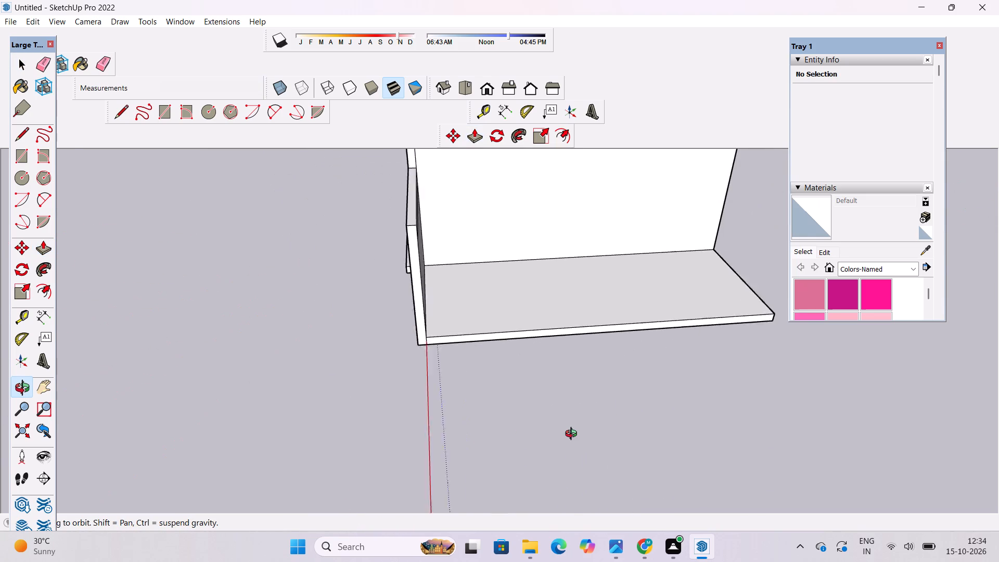
left_click_drag(573, 435, 575, 435)
left_click_drag(547, 411, 390, 411)
left_click_drag(390, 411, 347, 526)
scroll(355, 452, "up", 4)
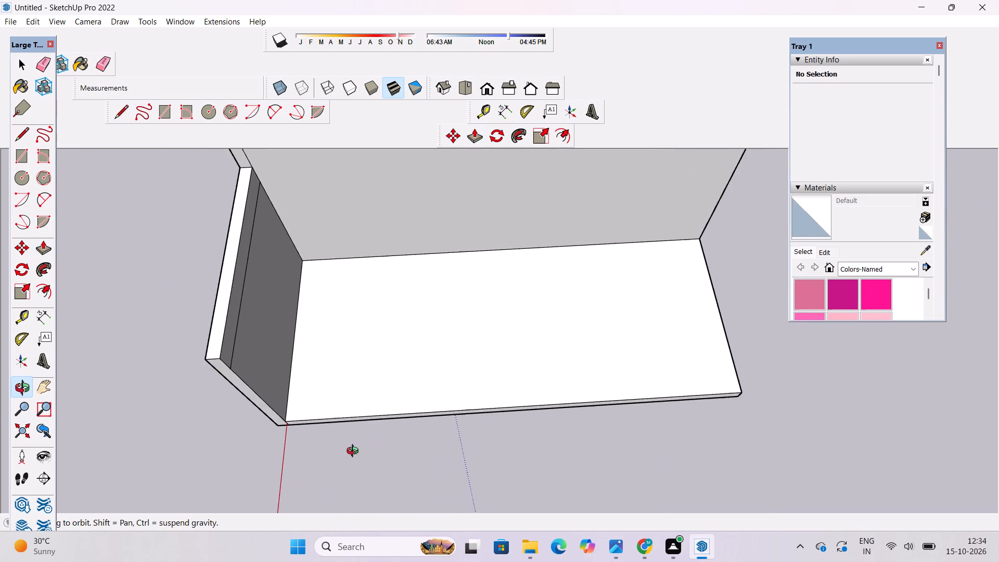
left_click_drag(350, 450, 411, 322)
left_click_drag(393, 367, 585, 293)
scroll(421, 349, "down", 7)
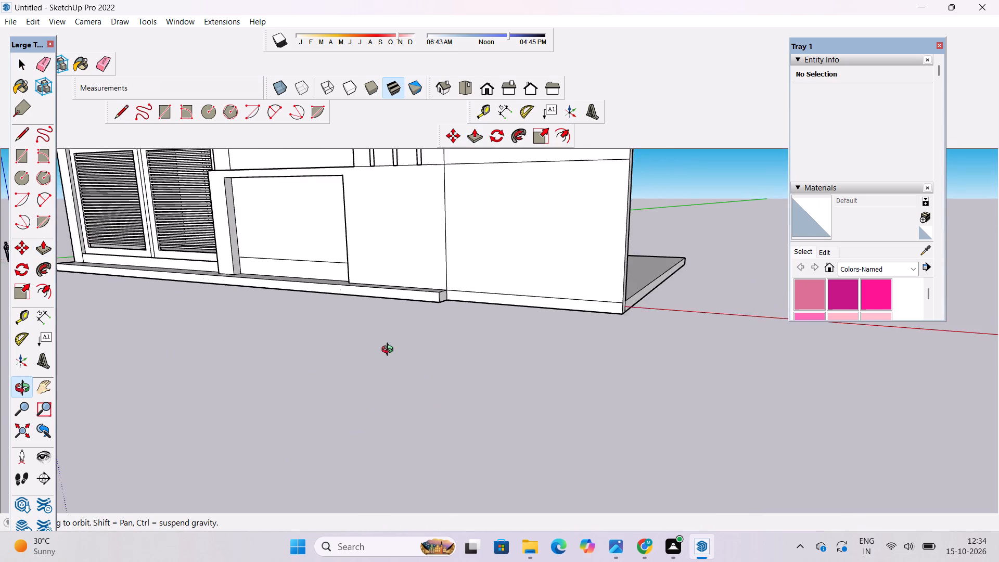
scroll(390, 351, "down", 2)
left_click_drag(388, 365, 606, 491)
left_click_drag(661, 397, 597, 408, "shift")
left_click_drag(597, 408, 376, 384)
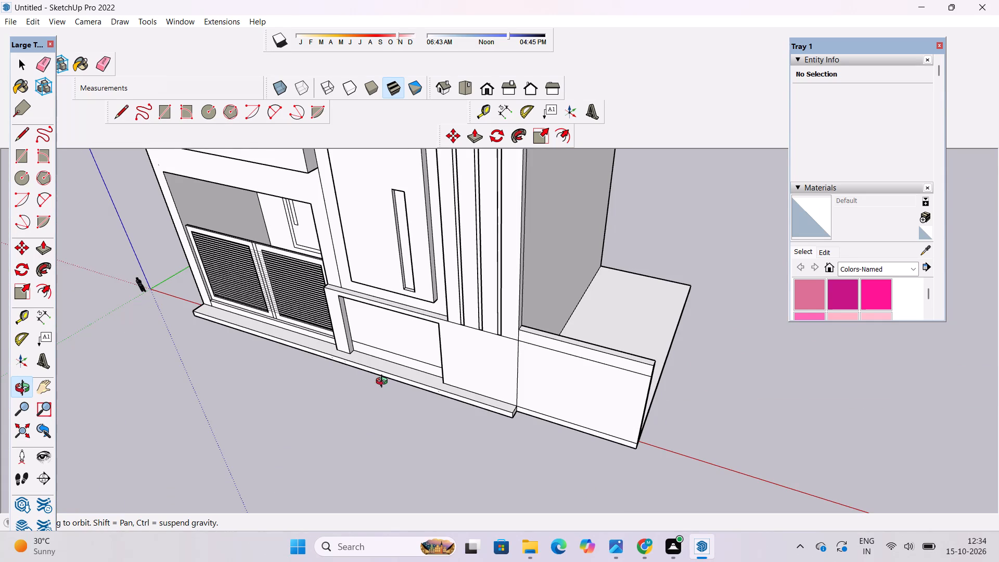
scroll(384, 381, "up", 1)
scroll(389, 368, "down", 4)
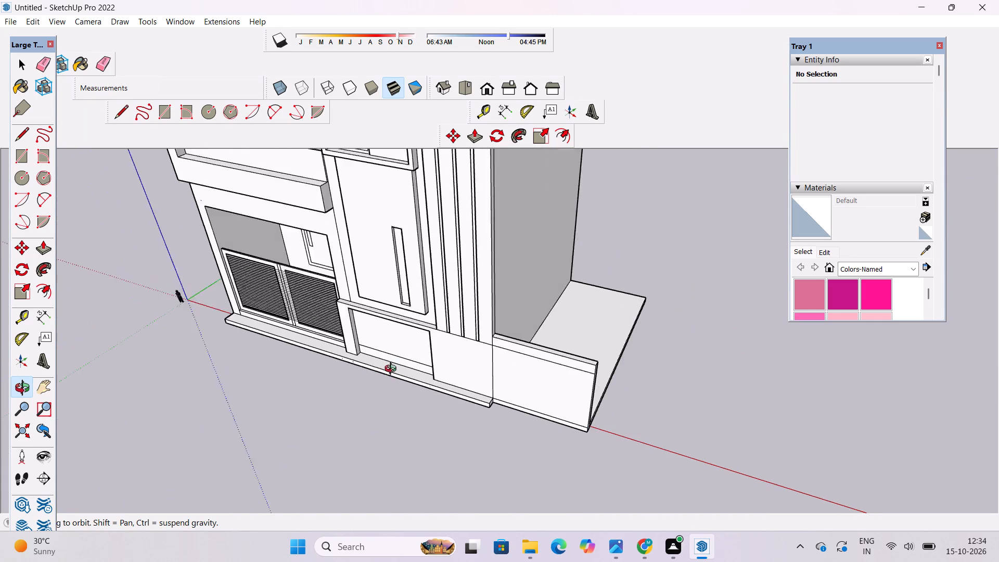
scroll(393, 370, "down", 1)
left_click_drag(405, 411, 523, 231)
scroll(520, 325, "down", 4)
left_click_drag(518, 345, 488, 451)
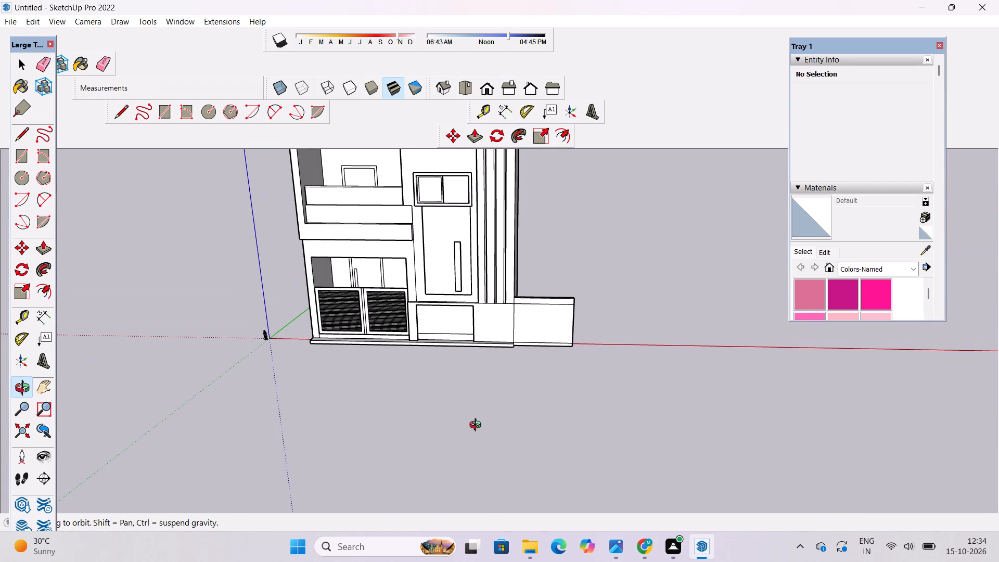
Examine the raised side slab and extended low wall from the side, front and outer corner.
left_click_drag(452, 387, 399, 416, "shift")
left_click_drag(731, 317, 380, 321)
scroll(582, 362, "up", 7)
left_click_drag(569, 364, 468, 355)
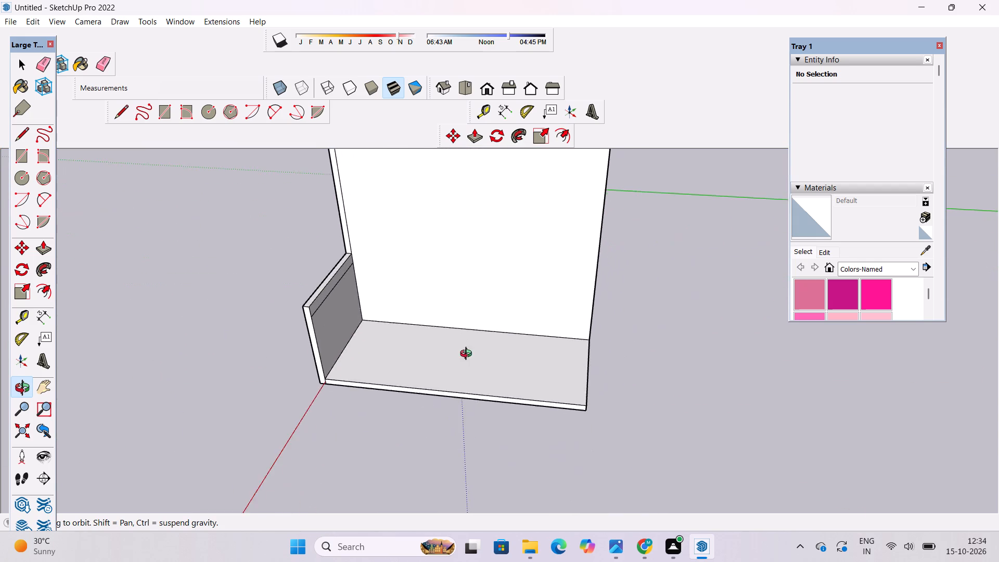
left_click_drag(432, 420, 574, 428)
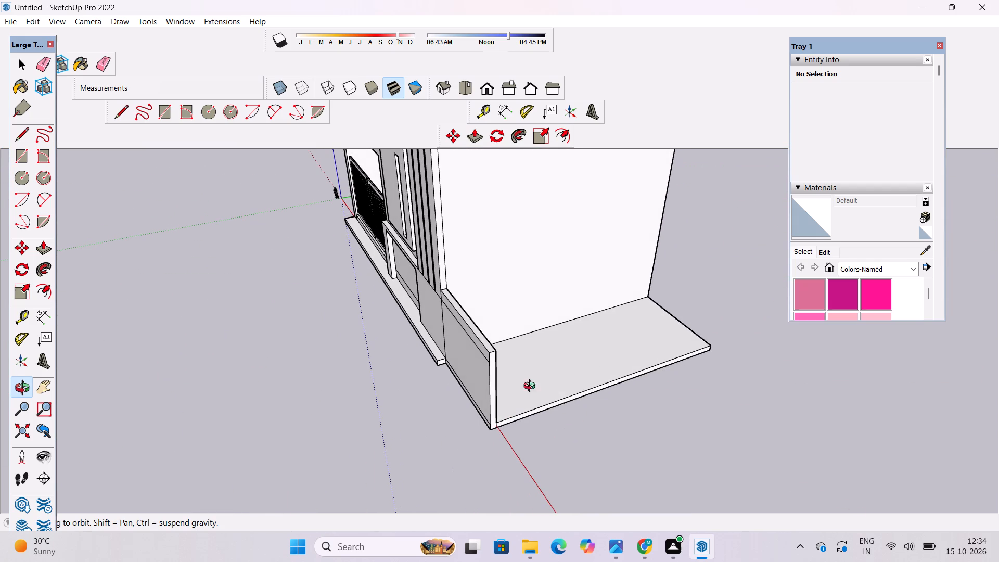
left_click_drag(482, 402, 802, 277)
left_click_drag(689, 318, 693, 373, "shift")
left_click_drag(643, 363, 633, 362)
left_click_drag(339, 349, 537, 351, "shift")
left_click_drag(542, 363, 591, 474)
scroll(487, 391, "up", 4)
left_click_drag(528, 374, 454, 369, "shift")
left_click_drag(678, 369, 372, 346)
left_click_drag(661, 392, 306, 287, "shift")
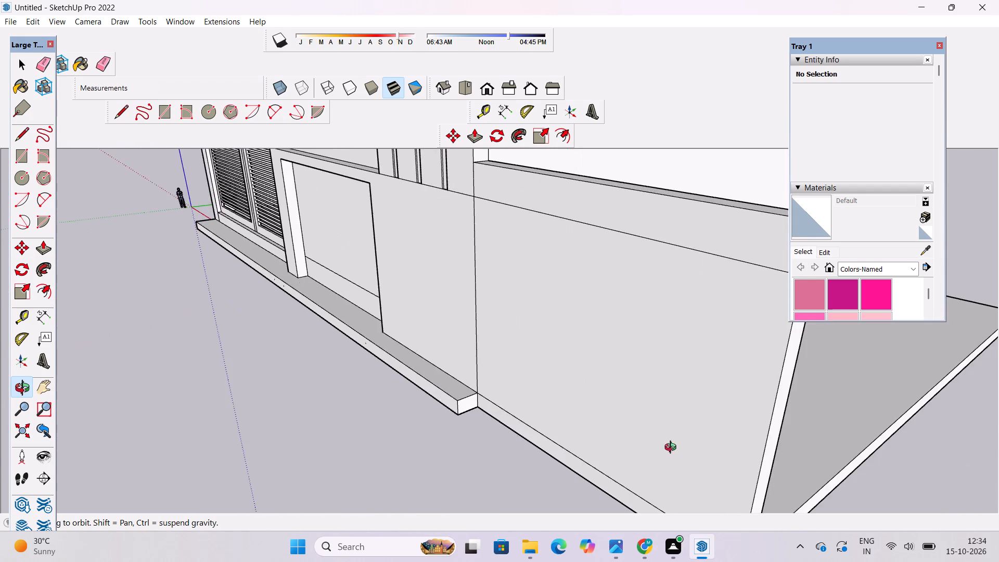
left_click_drag(673, 449, 444, 261)
left_click_drag(489, 291, 414, 328)
left_click_drag(516, 335, 272, 335)
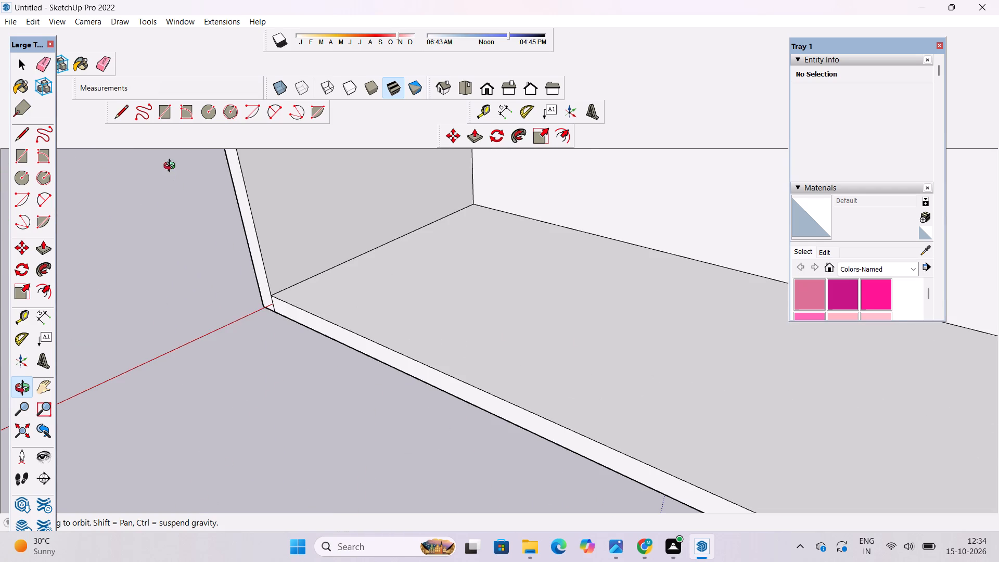
Measure the side slab's edge height at the low wall's outer corner.
left_click(113, 110)
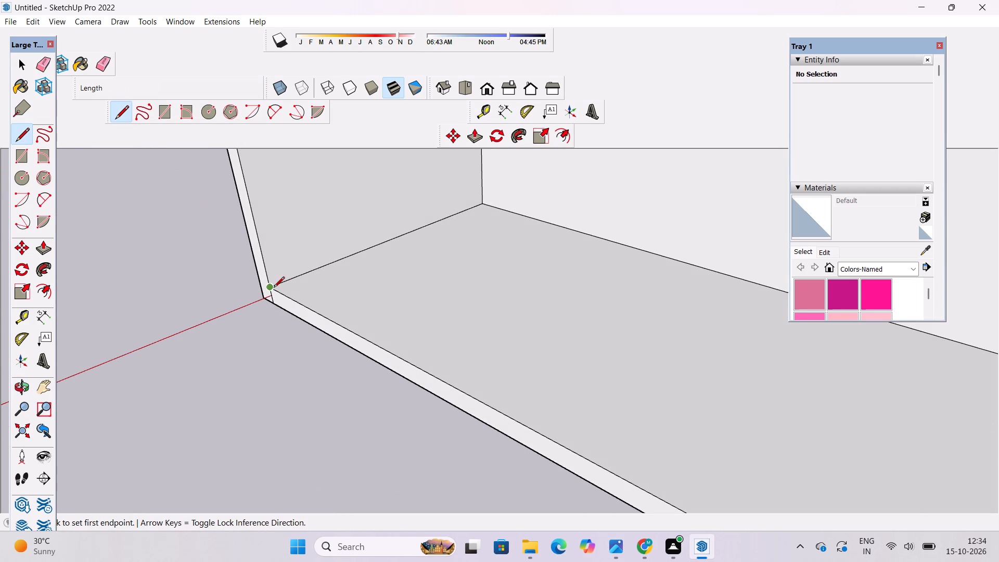
left_click(274, 288)
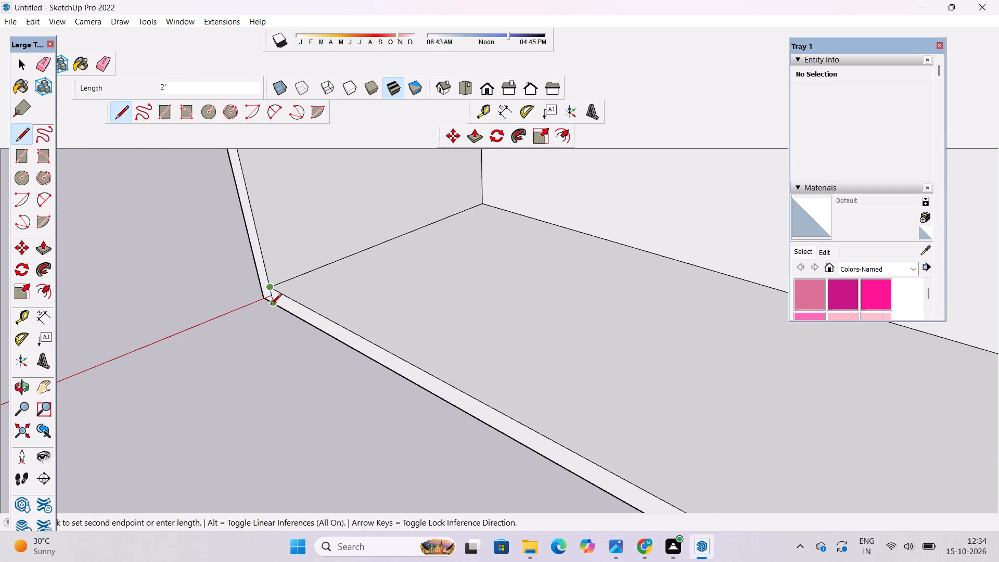
key("space")
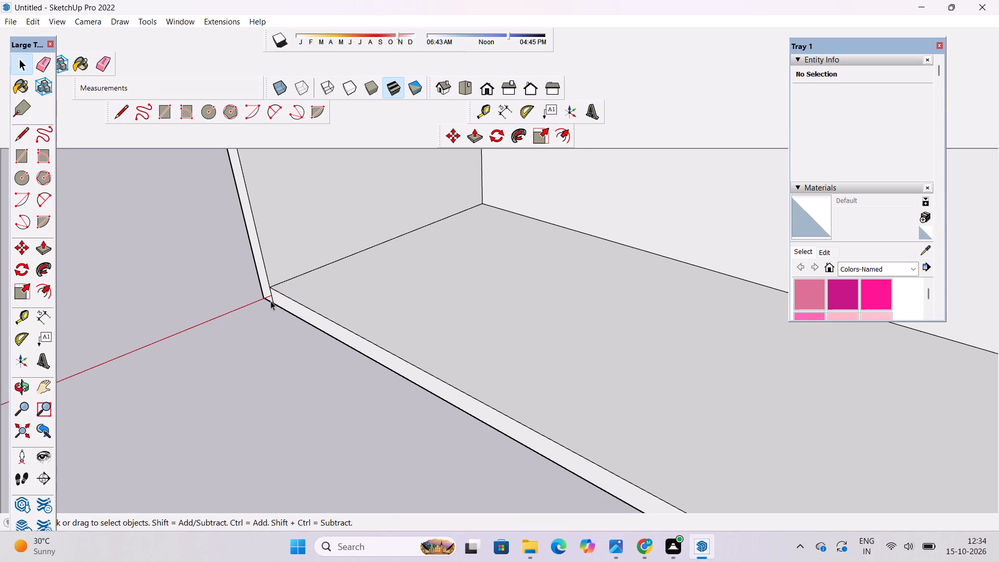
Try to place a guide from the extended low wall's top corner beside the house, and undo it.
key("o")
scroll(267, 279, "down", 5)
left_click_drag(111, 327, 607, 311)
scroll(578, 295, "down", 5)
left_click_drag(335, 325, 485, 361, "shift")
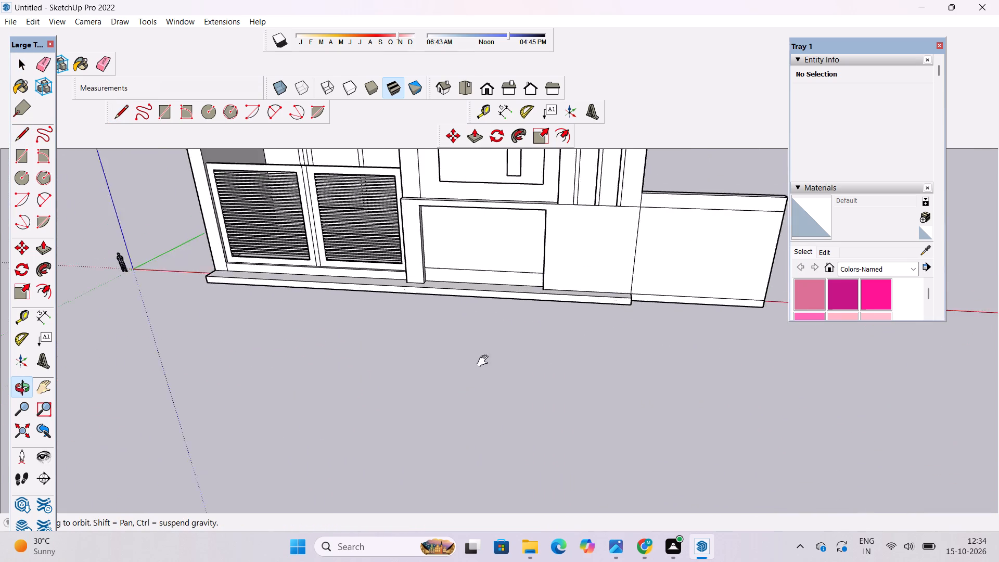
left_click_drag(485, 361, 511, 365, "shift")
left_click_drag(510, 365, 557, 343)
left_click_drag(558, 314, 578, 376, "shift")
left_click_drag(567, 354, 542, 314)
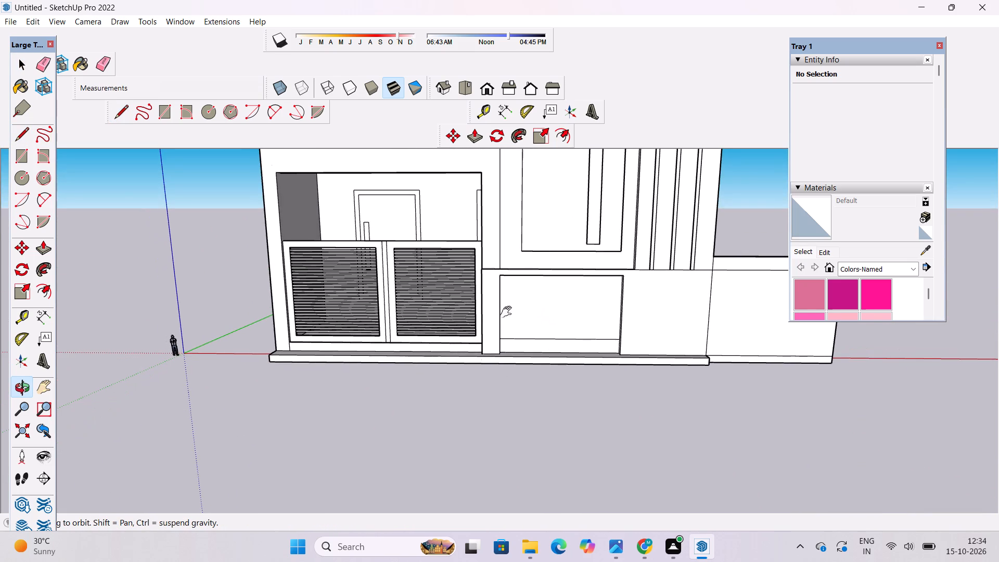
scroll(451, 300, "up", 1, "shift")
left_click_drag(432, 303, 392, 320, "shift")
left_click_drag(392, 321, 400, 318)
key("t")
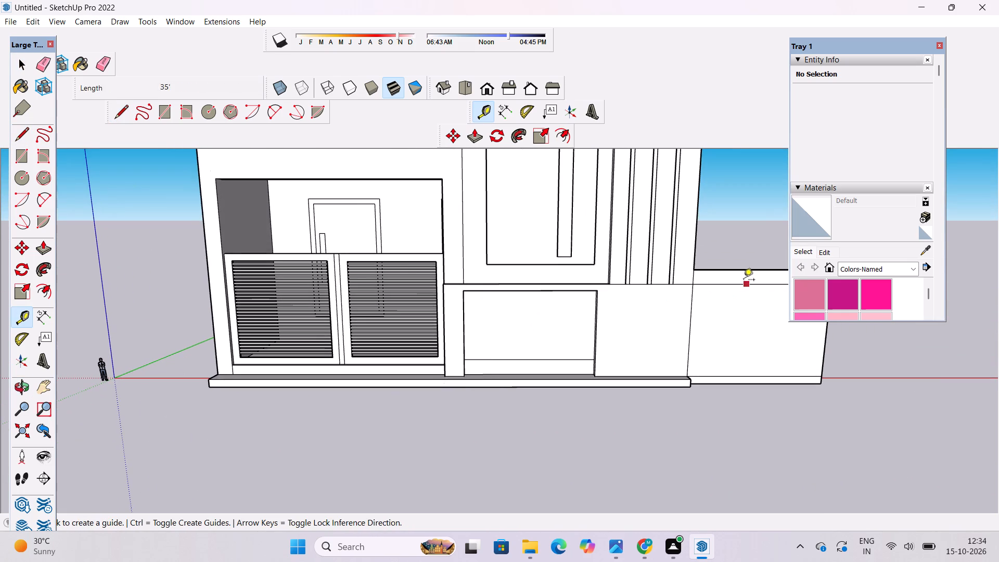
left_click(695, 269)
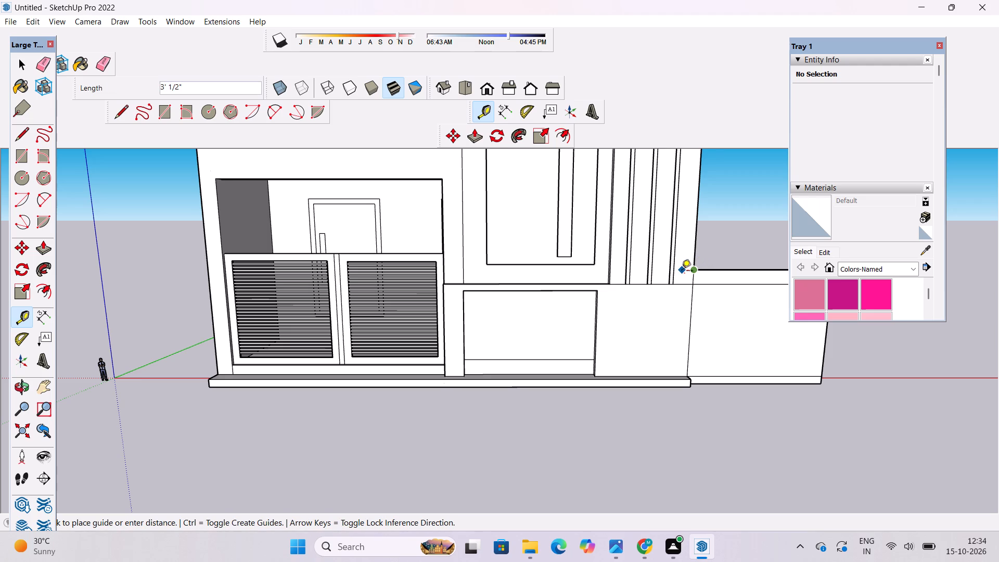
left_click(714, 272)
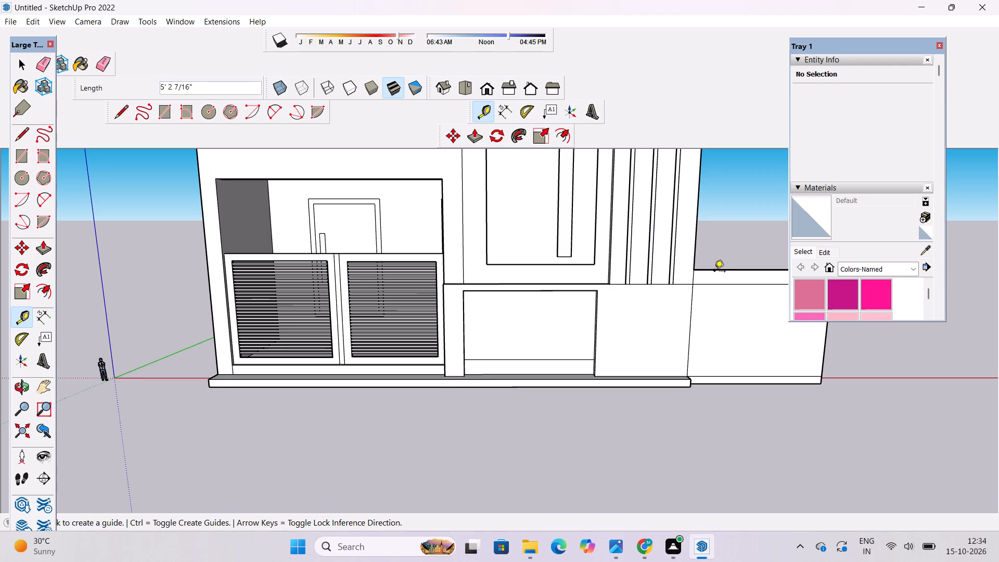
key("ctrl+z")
Place a horizontal guide along the extended low wall's top front edge, running across the whole facade.
scroll(477, 297, "down", 5)
scroll(731, 280, "up", 5)
scroll(561, 276, "up", 2)
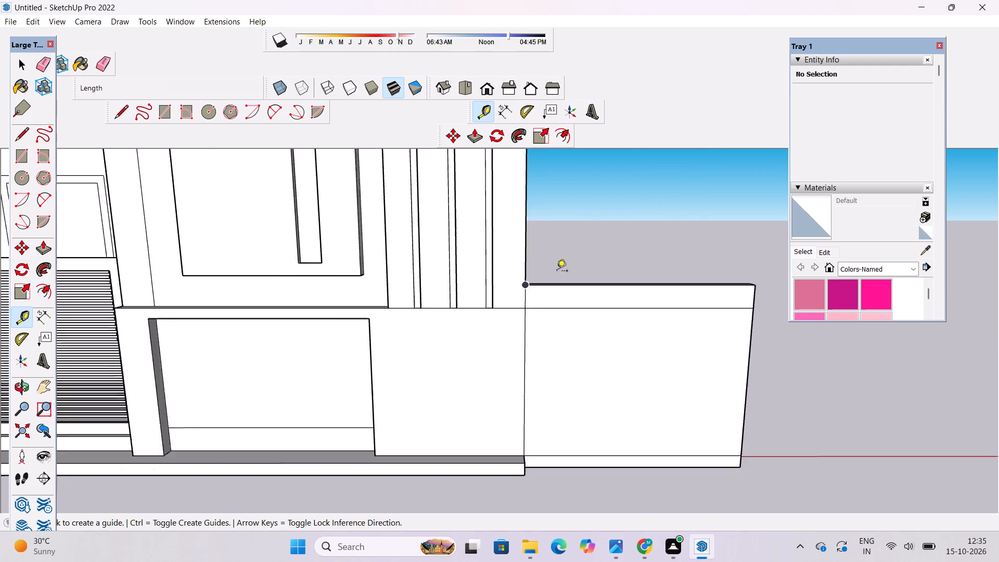
scroll(557, 272, "up", 14)
left_click(500, 314)
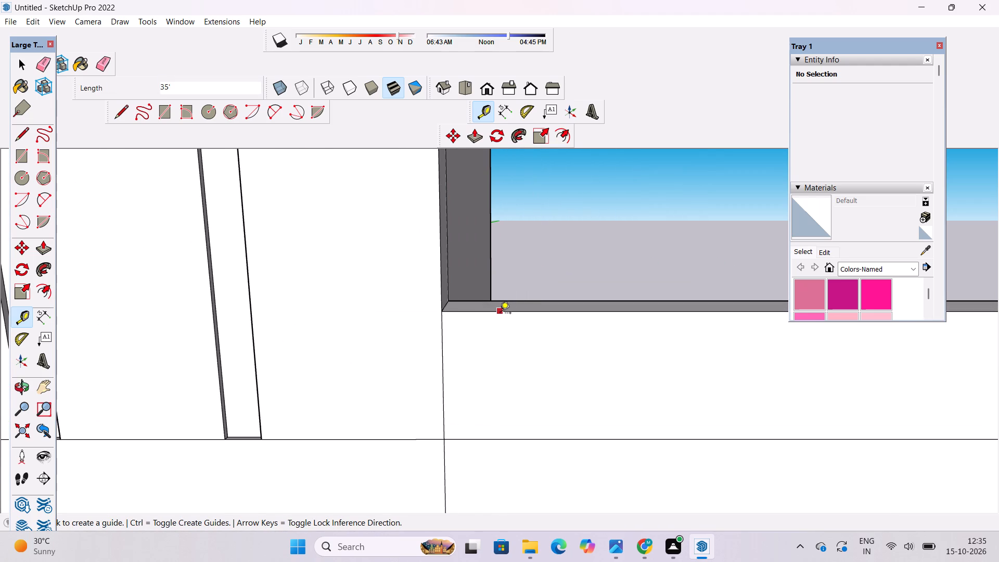
left_click(539, 314)
Place a vertical guide on the opposite side wall, 2' behind its front edge on the louvred gate side.
key("o")
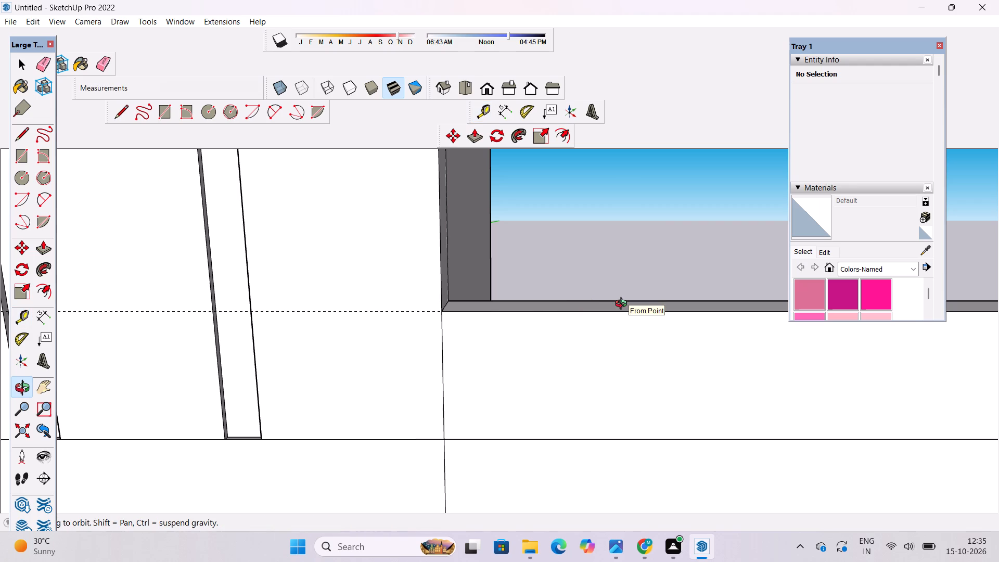
scroll(623, 305, "down", 20)
scroll(623, 305, "down", 7)
left_click_drag(231, 349, 480, 401, "shift")
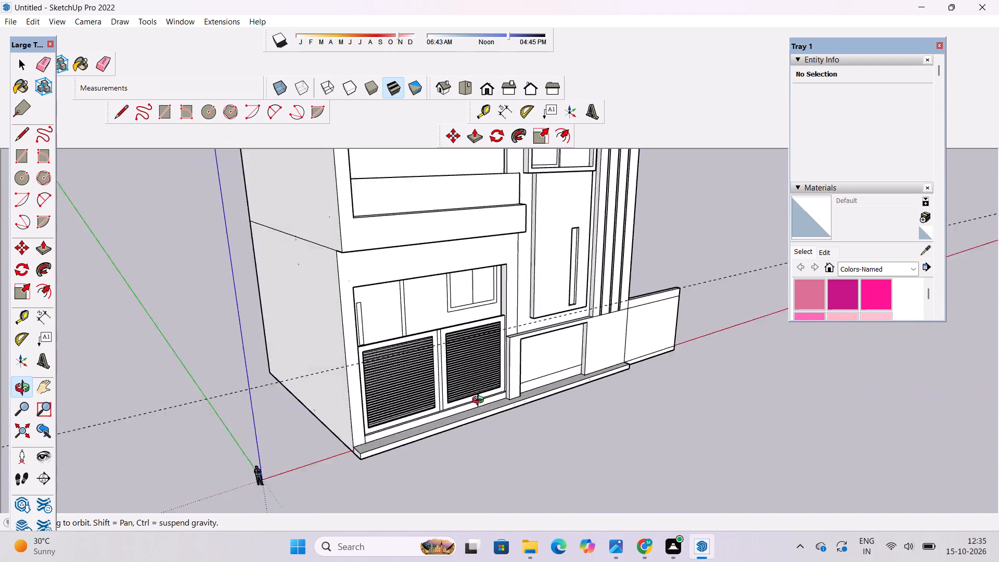
left_click_drag(480, 401, 532, 403, "shift")
scroll(352, 387, "up", 14)
left_click(365, 382, "shift")
left_click_drag(364, 386, 344, 373)
scroll(344, 372, "down", 10)
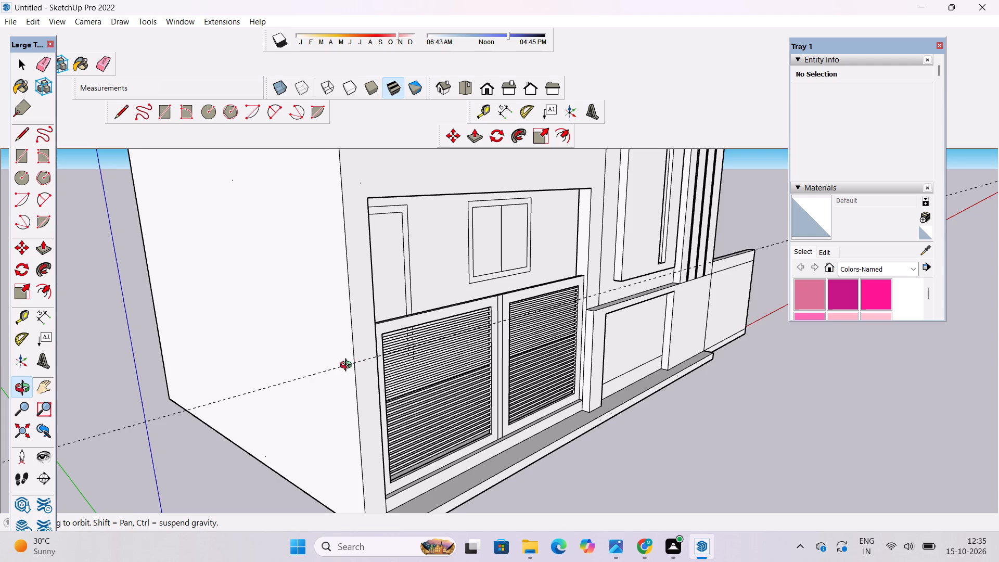
left_click_drag(348, 369, 350, 363, "shift")
key("t")
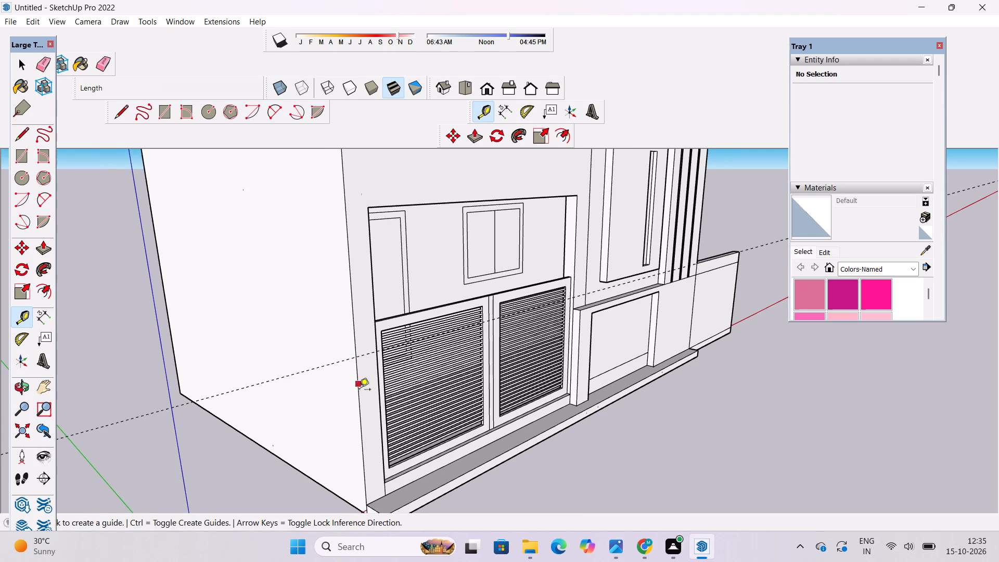
left_click(359, 391)
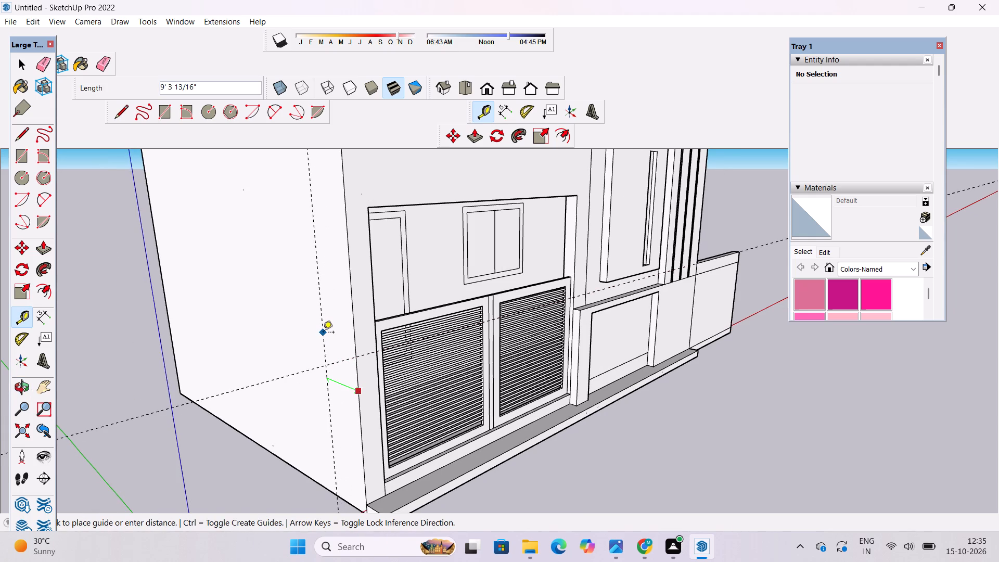
type("2'")
key("Return")
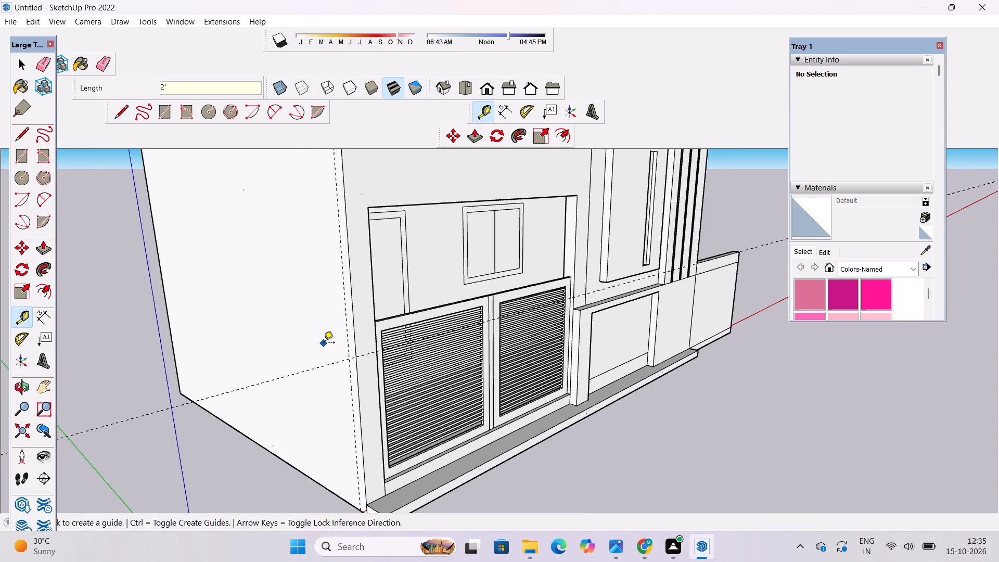
Place a ground guide 35' outward from that side wall's bottom edge, parallel to it.
scroll(324, 339, "down", 5)
scroll(339, 430, "up", 4)
scroll(292, 404, "down", 6)
scroll(301, 444, "up", 10)
left_click(321, 407)
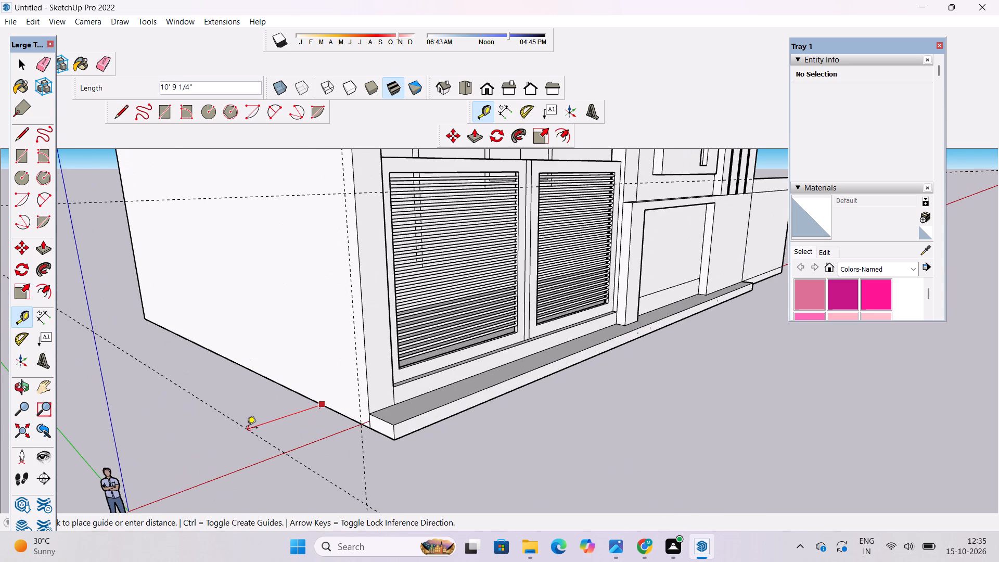
type("35'")
key("Return")
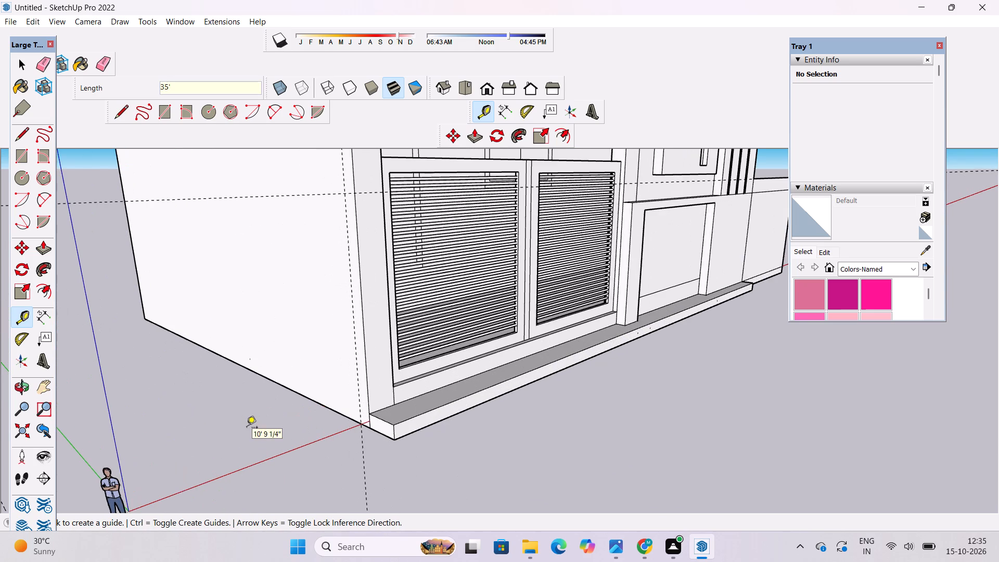
Select the whole house with the three guides and move them from the front bottom corner along the red axis, away from the origin.
scroll(251, 408, "down", 12)
key("o")
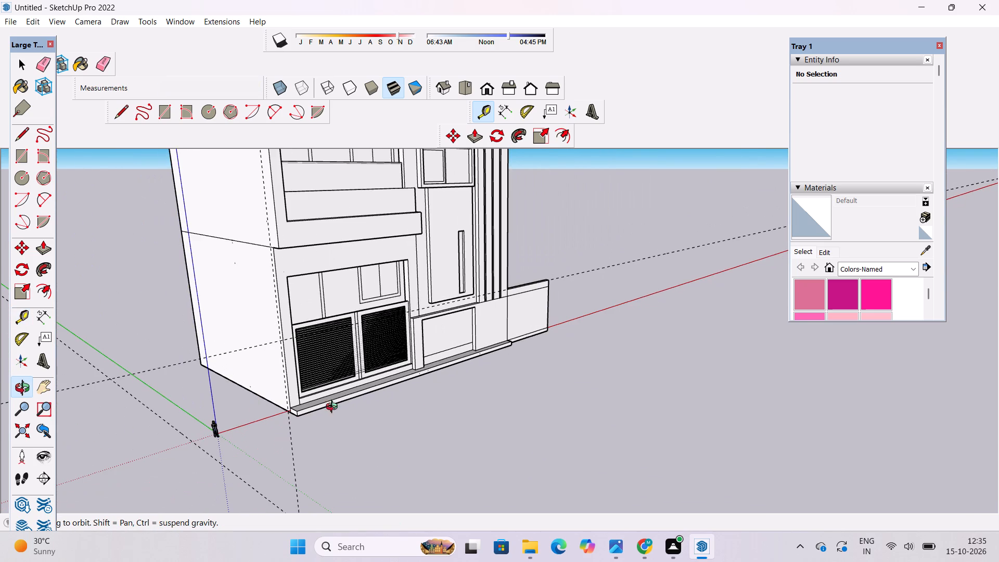
left_click_drag(421, 412, 35, 561)
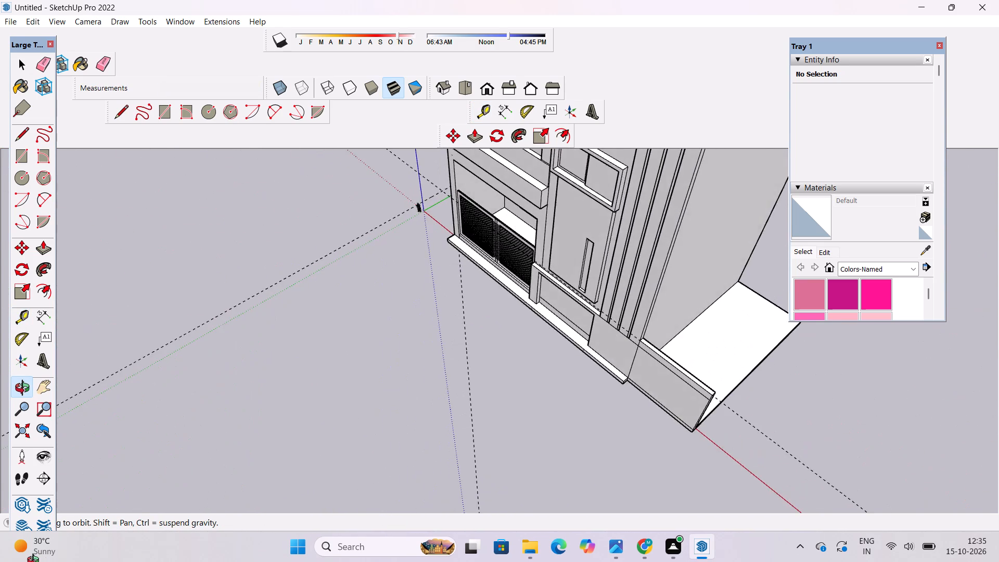
left_click_drag(35, 561, 413, 375)
left_click_drag(360, 383, 259, 435)
left_click_drag(312, 397, 269, 397, "shift")
scroll(273, 377, "down", 4, "shift")
left_click_drag(326, 374, 274, 378, "shift")
left_click_drag(275, 375, 275, 390)
scroll(286, 382, "down", 4, "shift")
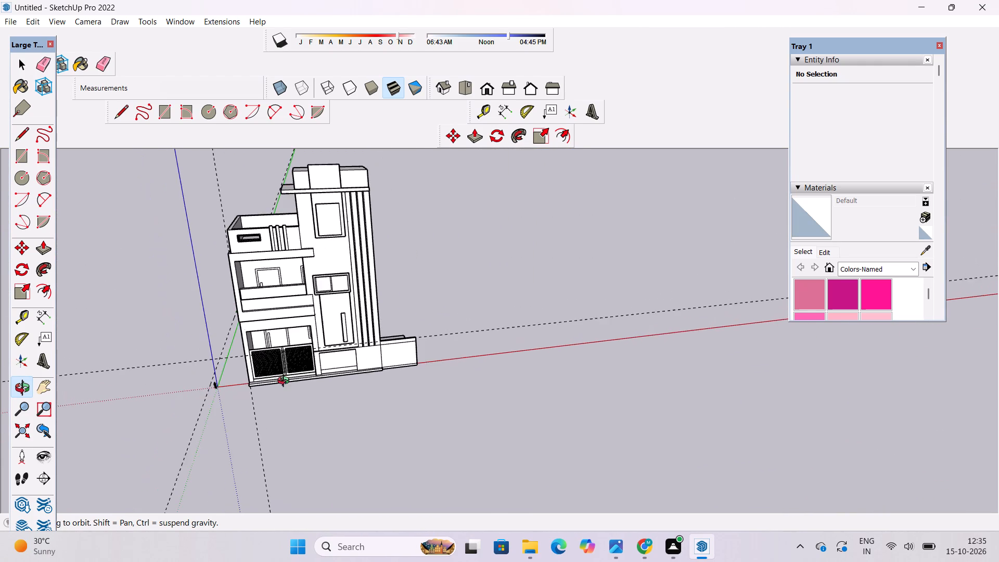
scroll(286, 382, "down", 2, "shift")
left_click_drag(303, 393, 299, 408, "shift")
key("space")
scroll(265, 362, "up", 2)
triple_click(287, 328, "shift")
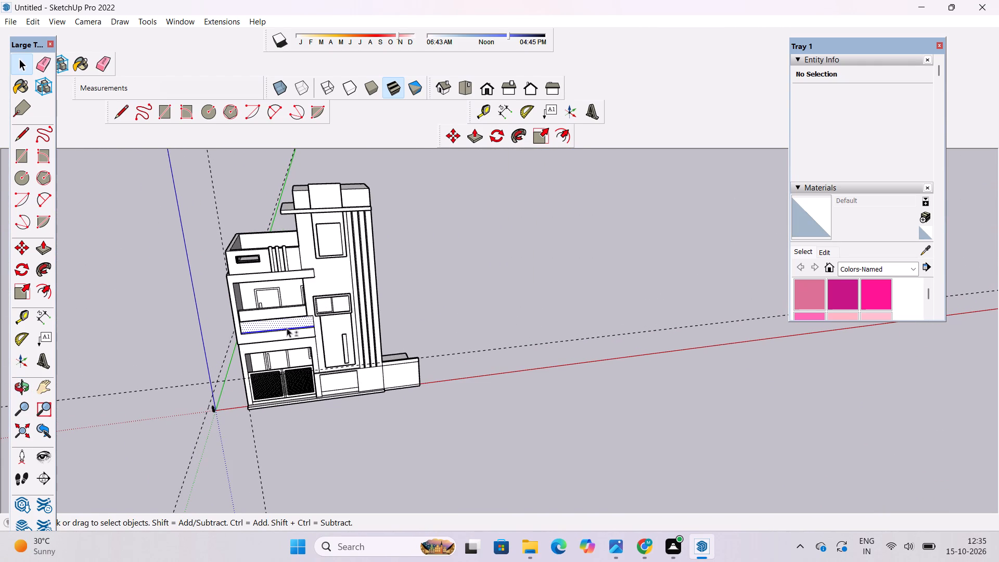
double_click(287, 328, "shift")
scroll(259, 407, "up", 8, "shift")
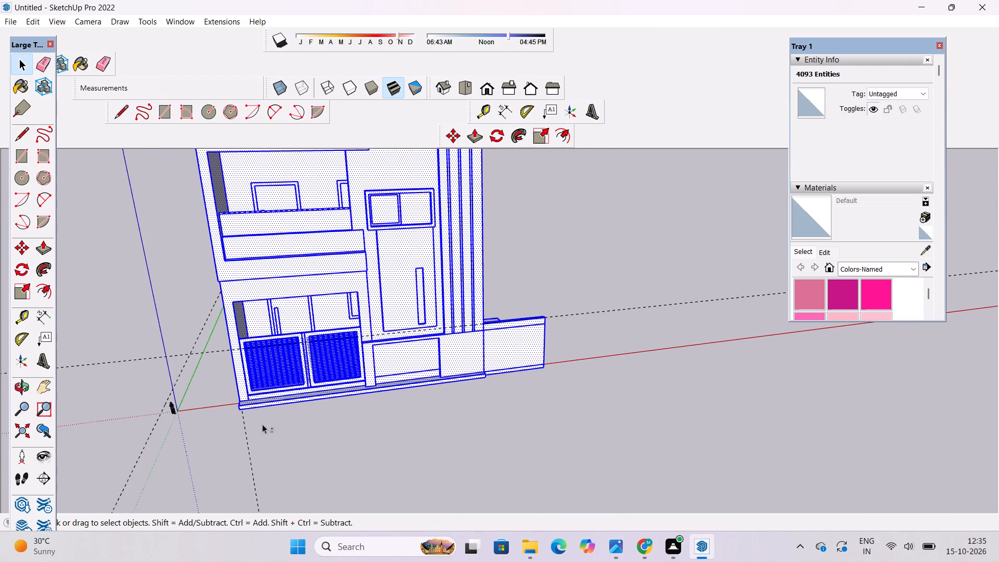
left_click_drag(263, 425, 226, 453, "shift")
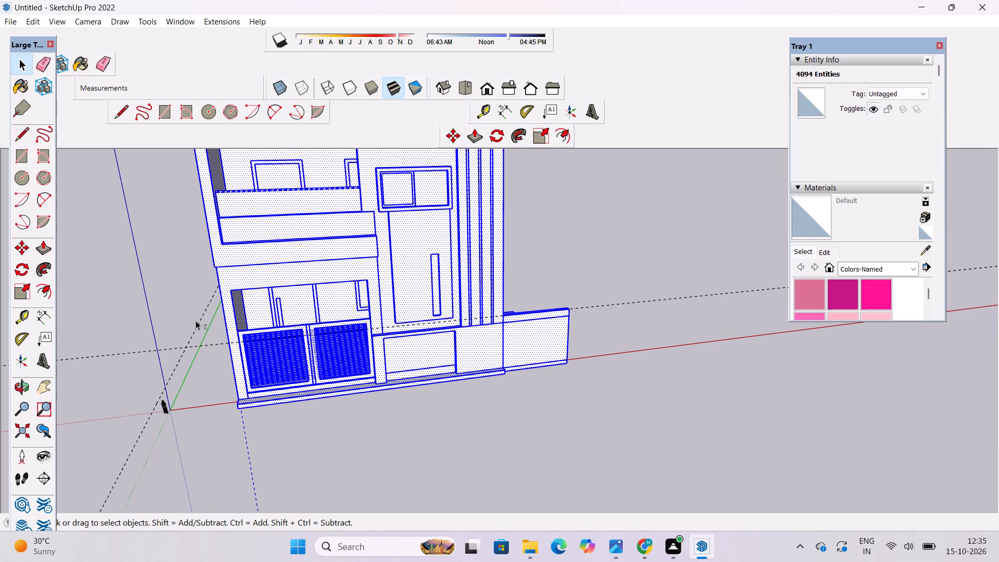
left_click_drag(196, 316, 185, 361, "shift")
scroll(185, 362, "down", 6, "shift")
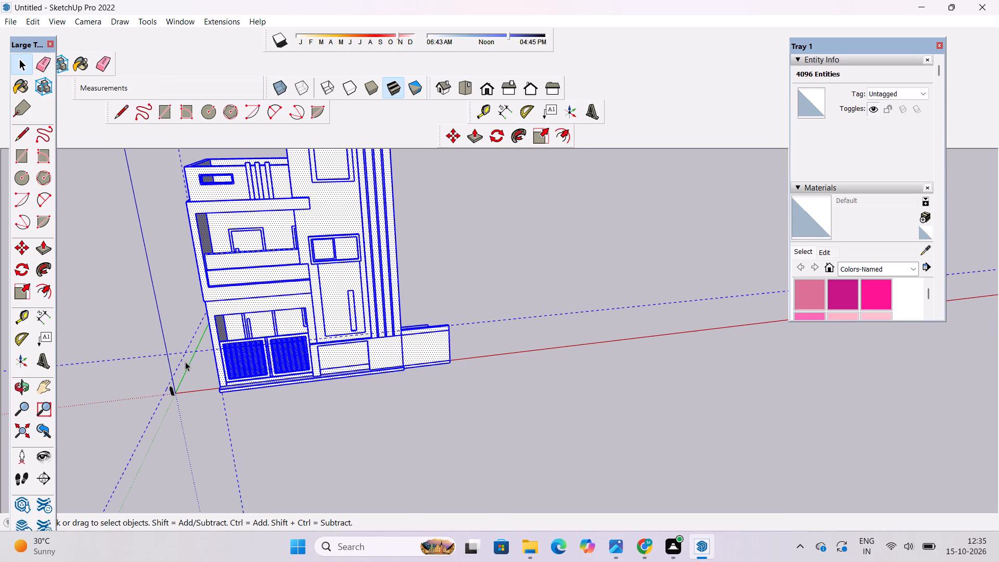
key("m")
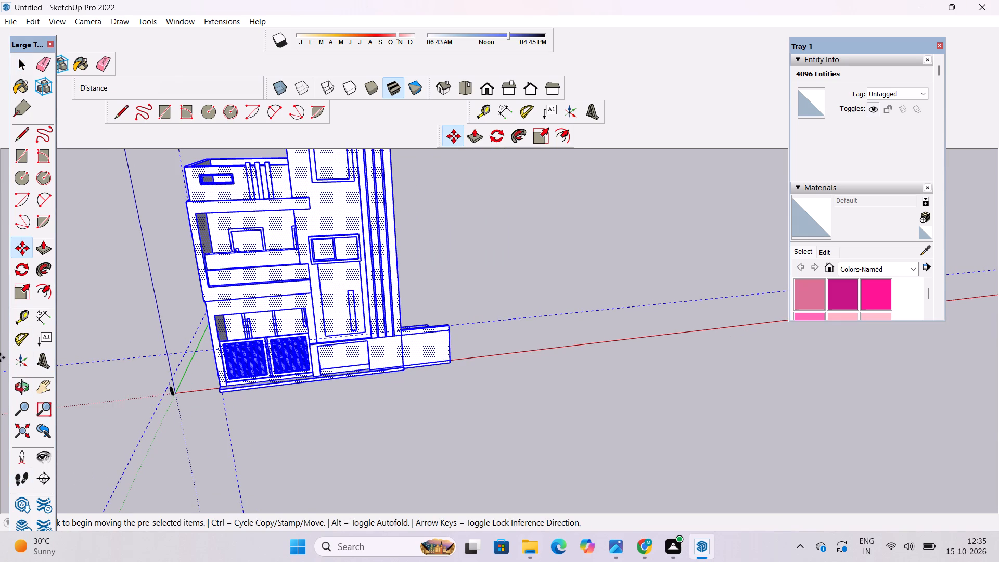
left_click(218, 389)
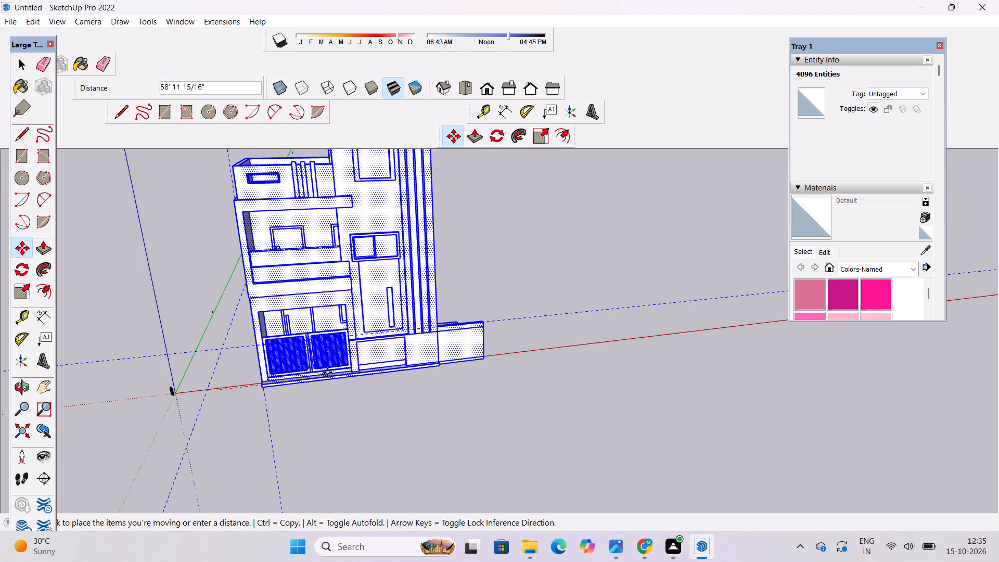
left_click(367, 372)
key("space")
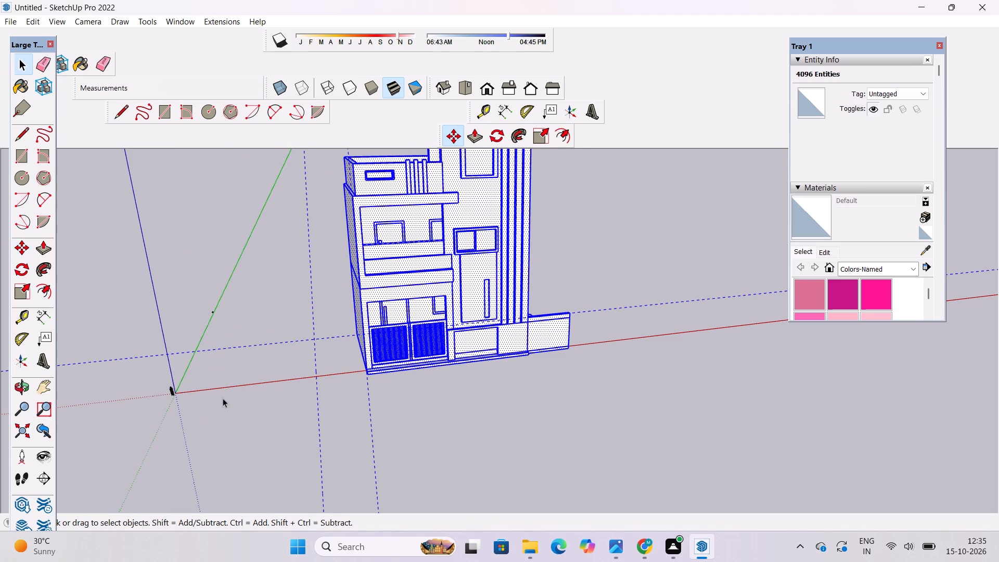
triple_click(223, 398)
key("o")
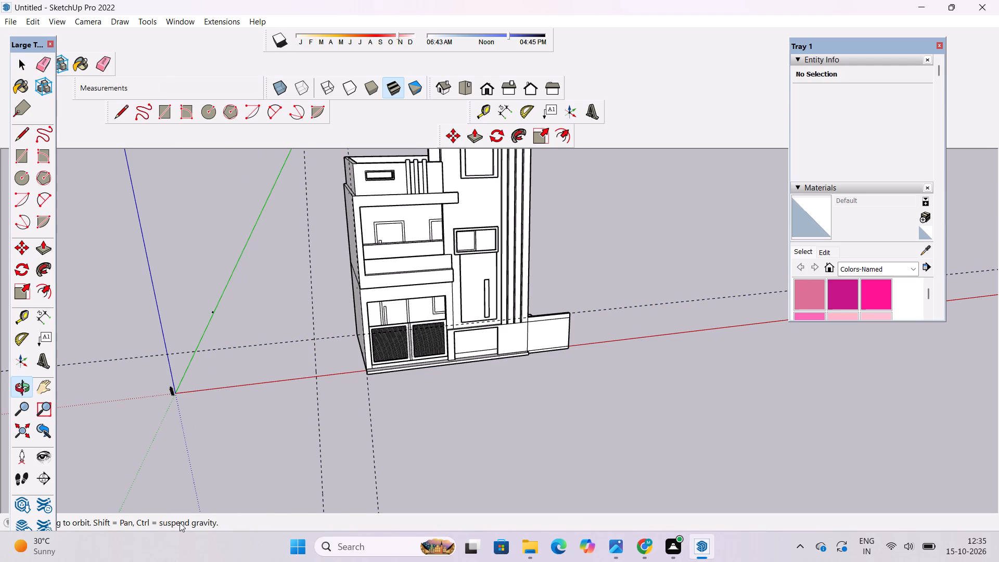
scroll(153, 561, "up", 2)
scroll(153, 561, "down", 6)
Erase the short stray edge floating in the air beyond the louvred-gate side of the house.
scroll(448, 406, "up", 4)
left_click_drag(430, 398, 338, 435, "shift")
left_click_drag(338, 455, 347, 544)
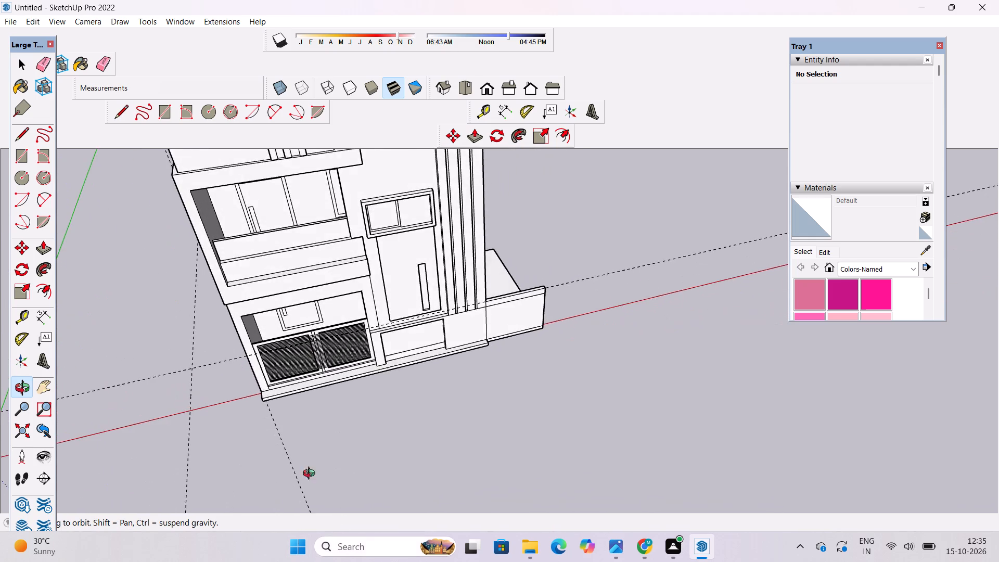
scroll(288, 414, "up", 4)
left_click_drag(288, 414, 398, 447, "shift")
left_click_drag(396, 450, 602, 317)
left_click_drag(494, 394, 514, 349, "shift")
scroll(514, 349, "down", 5)
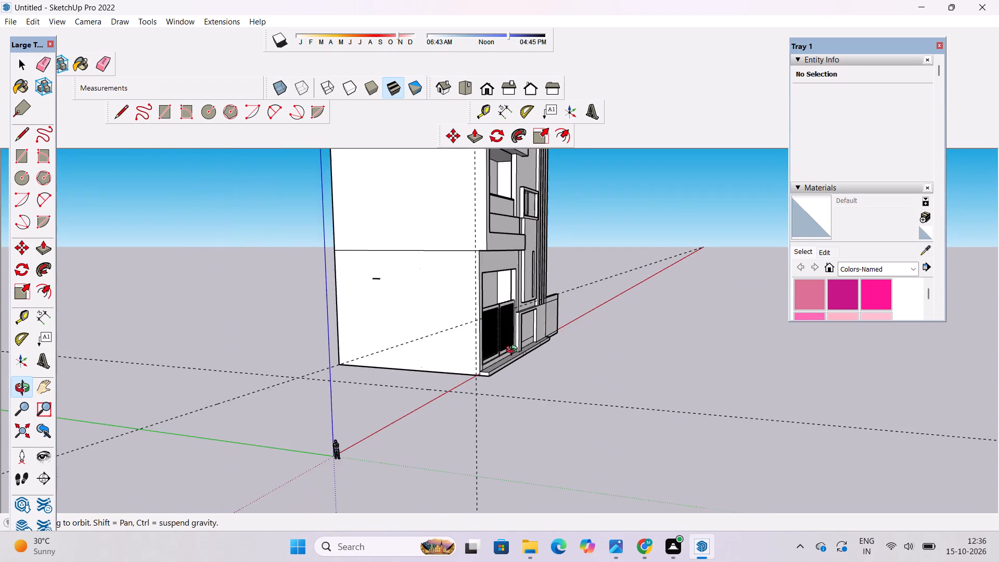
left_click_drag(312, 428, 590, 507)
left_click_drag(590, 507, 400, 482, "shift")
scroll(440, 401, "up", 3)
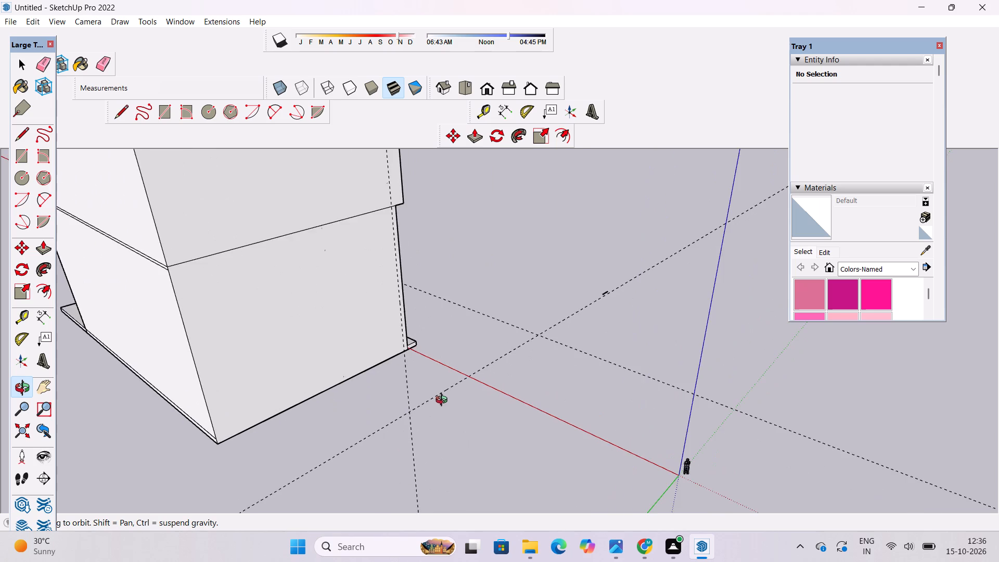
left_click_drag(444, 401, 336, 425, "shift")
left_click_drag(332, 426, 407, 444)
key("e")
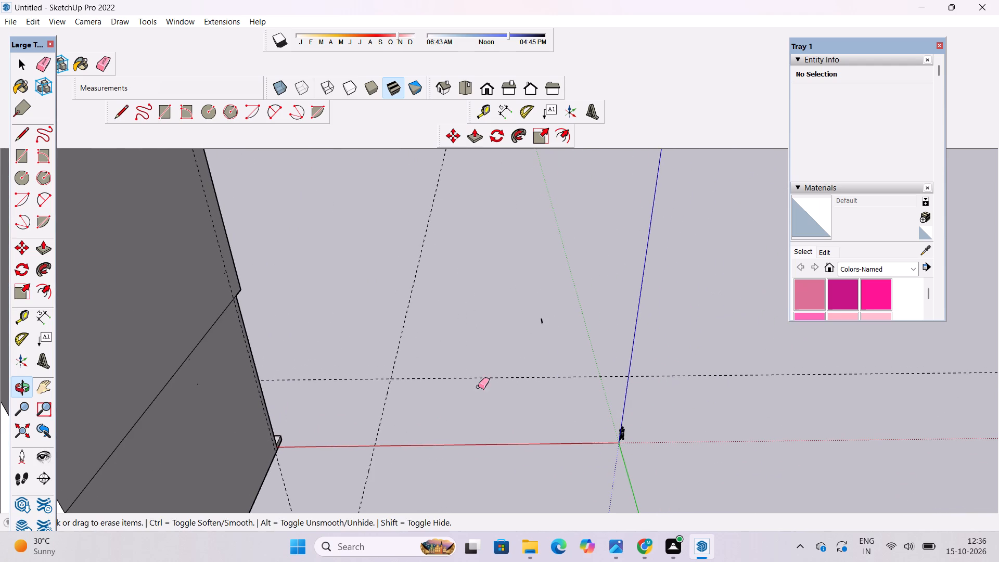
left_click(542, 320)
Draw a 35' ground line from the gate-side wall's rear bottom corner outward along the red axis to the parallel guide.
key("o")
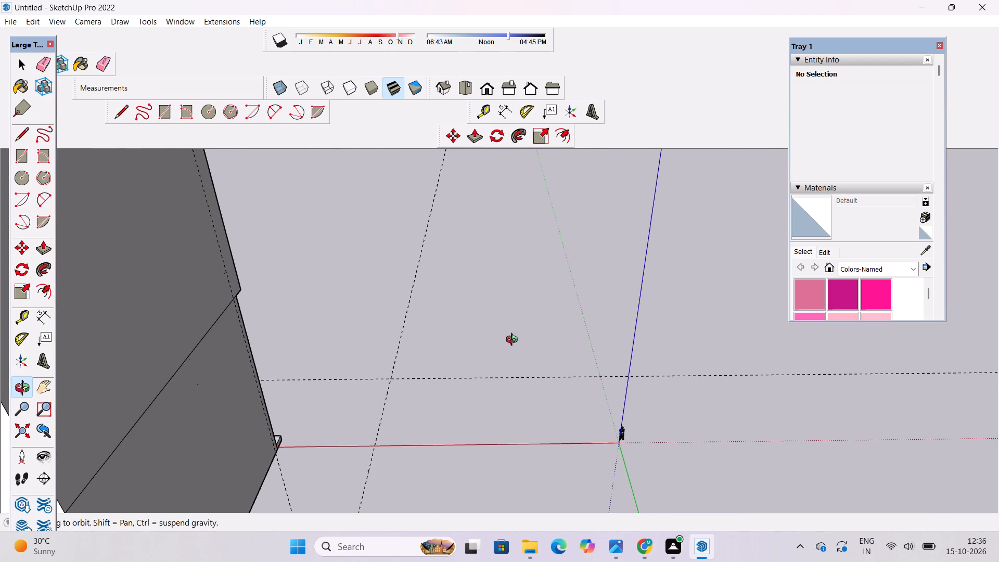
scroll(514, 341, "down", 7)
left_click_drag(411, 454, 398, 334, "shift")
left_click_drag(343, 399, 338, 437)
scroll(321, 436, "up", 8)
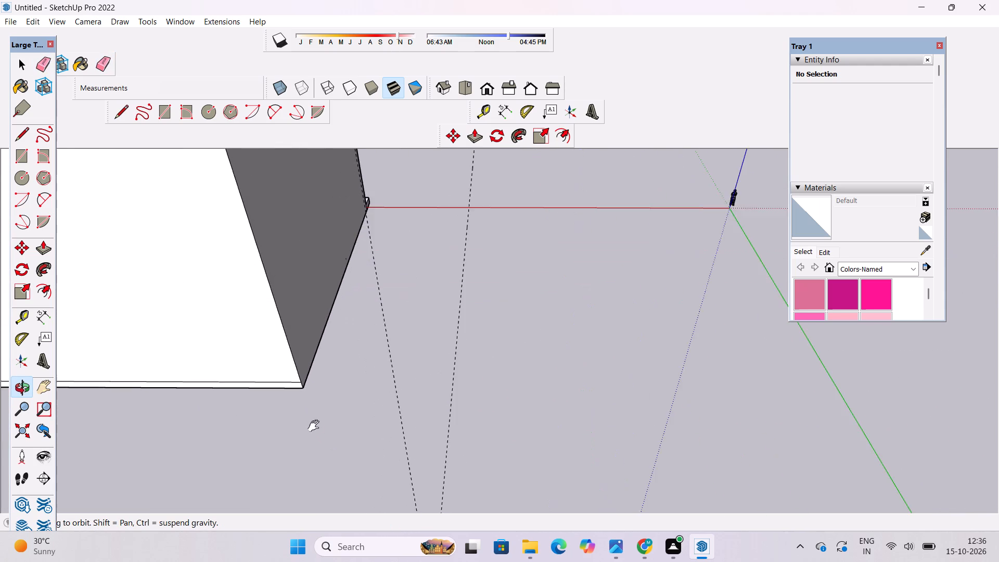
left_click_drag(313, 417, 298, 465, "shift")
scroll(296, 464, "up", 7)
left_click_drag(289, 450, 231, 478, "shift")
left_click_drag(231, 475, 240, 469)
key("l")
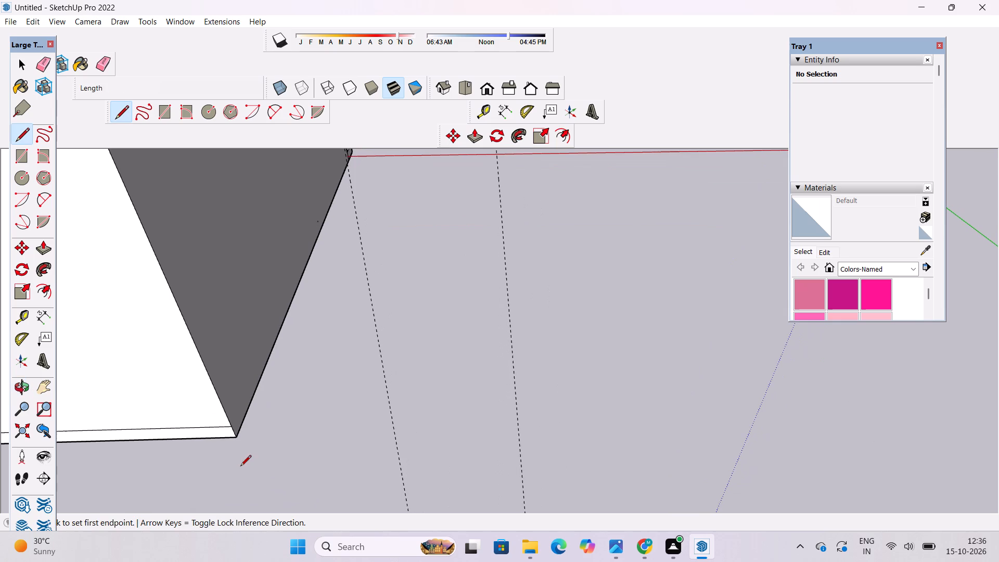
left_click(236, 439)
scroll(234, 438, "down", 5)
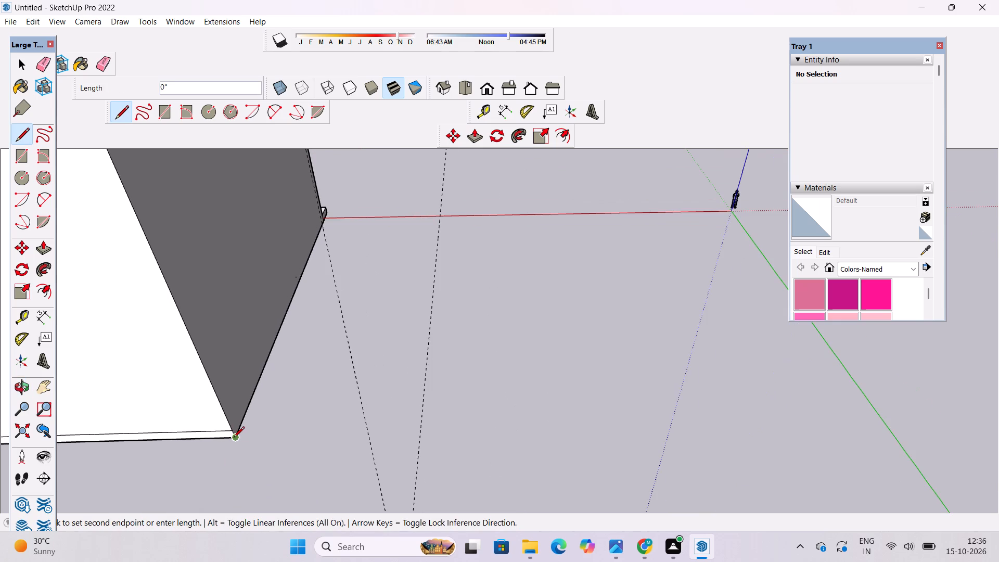
scroll(353, 425, "down", 2)
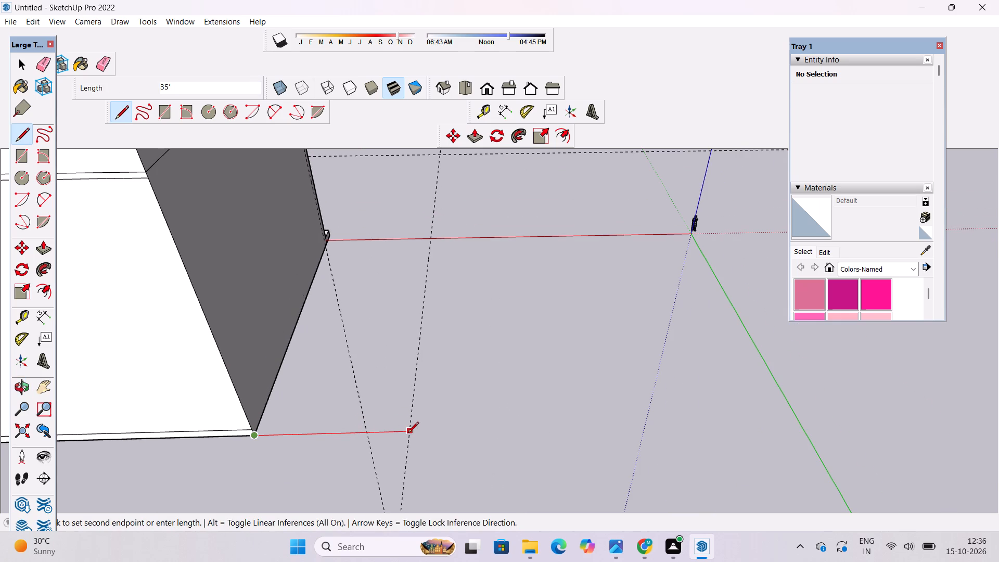
left_click(408, 434)
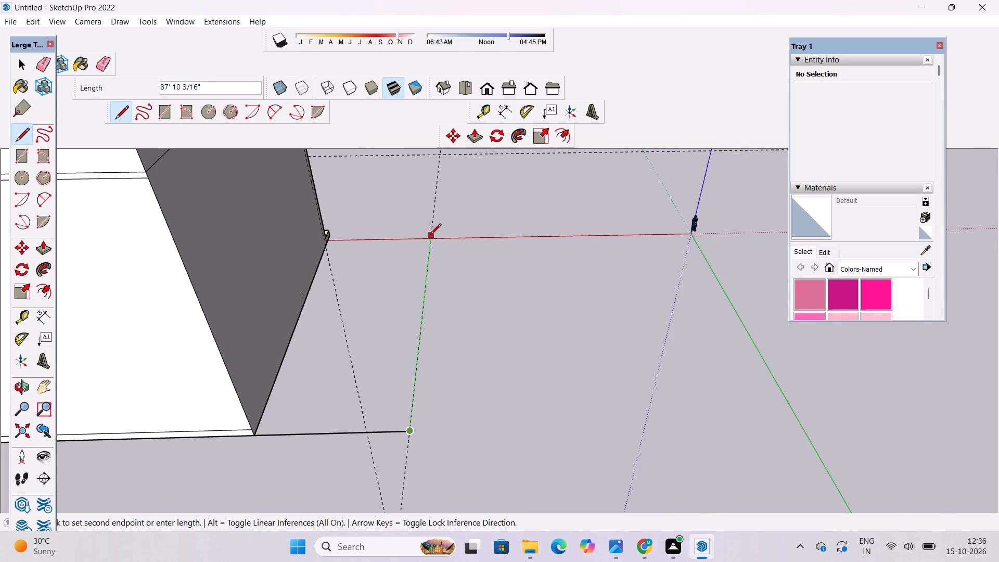
type("io")
Draw the slab outline's outer edge along the ground guide, from the rear line's outer end forward to the red axis.
left_click_drag(503, 327, 436, 355)
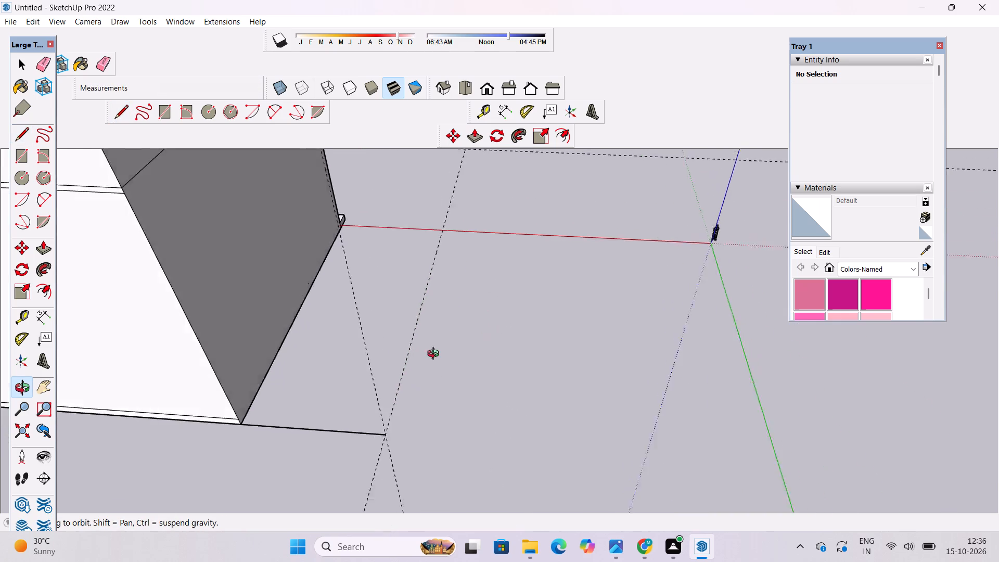
left_click_drag(436, 355, 0, 372)
left_click_drag(400, 378, 248, 381)
left_click_drag(445, 383, 327, 390, "shift")
left_click_drag(366, 393, 331, 405)
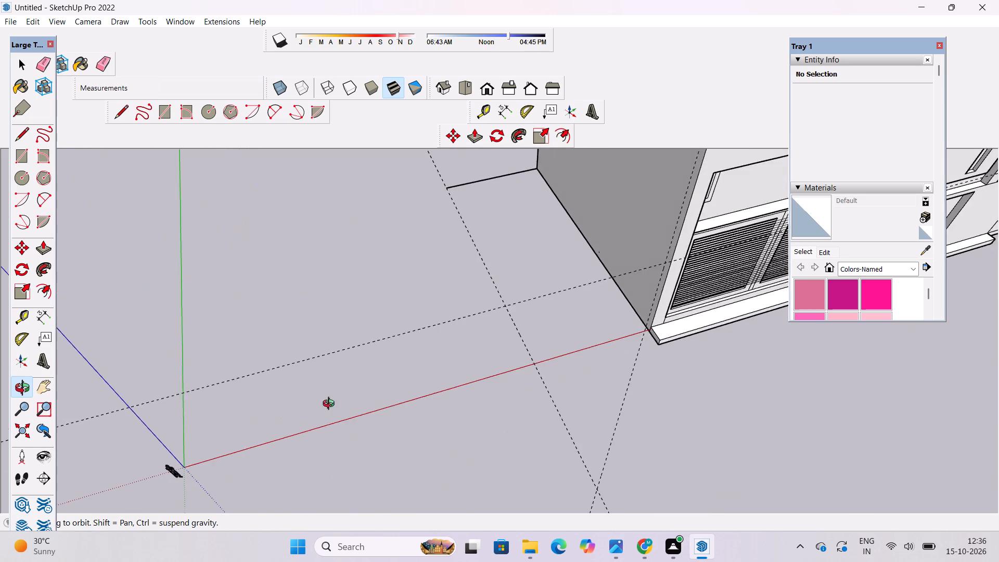
left_click_drag(331, 405, 306, 412)
scroll(432, 414, "up", 2)
left_click_drag(449, 412, 204, 411, "shift")
scroll(203, 411, "down", 7)
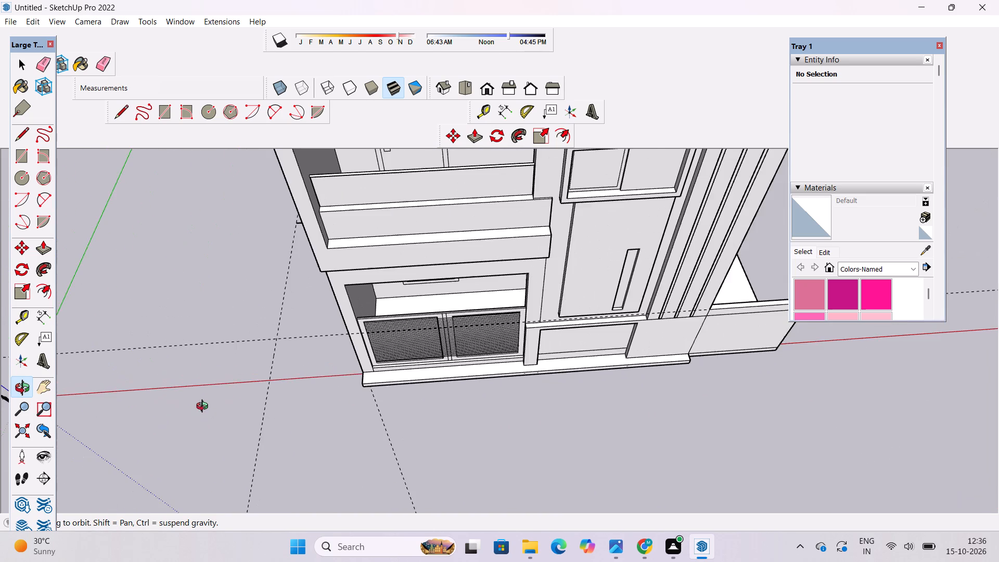
left_click_drag(238, 393, 254, 418, "shift")
scroll(255, 421, "up", 3)
left_click_drag(255, 421, 414, 402)
left_click_drag(400, 427, 397, 417)
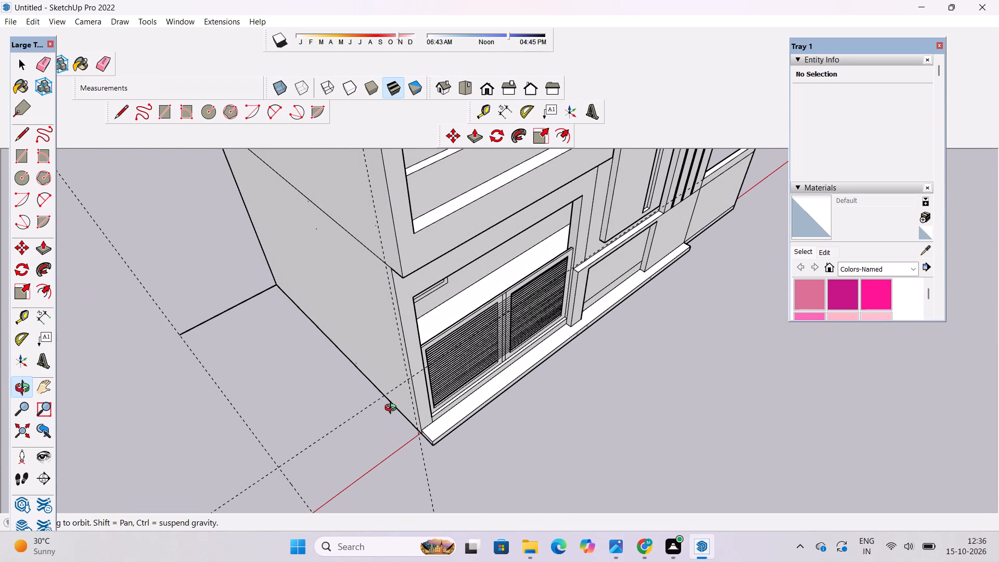
key("l")
scroll(303, 428, "down", 2)
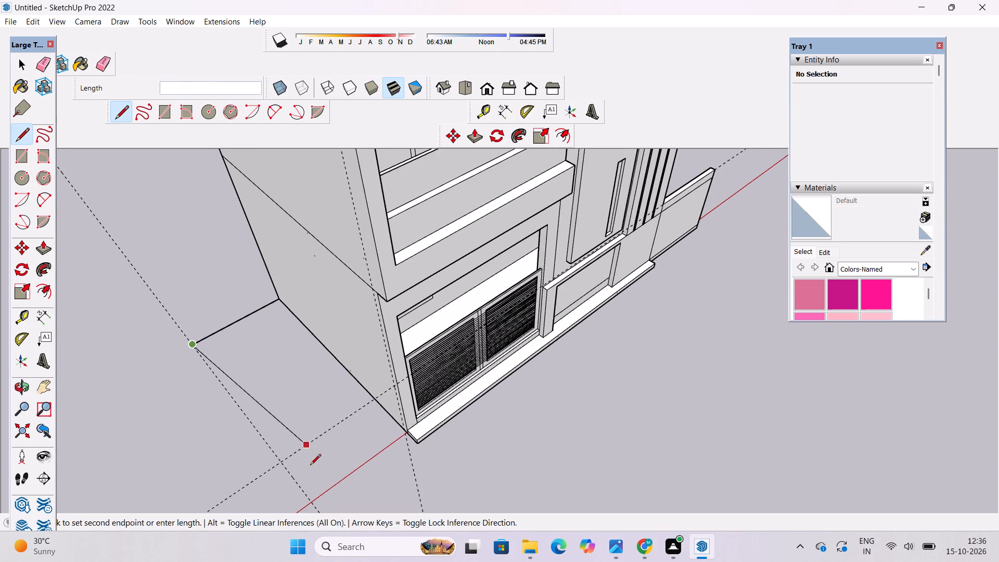
scroll(272, 497, "up", 1)
scroll(233, 352, "down", 5)
scroll(249, 444, "up", 8)
scroll(291, 444, "up", 3)
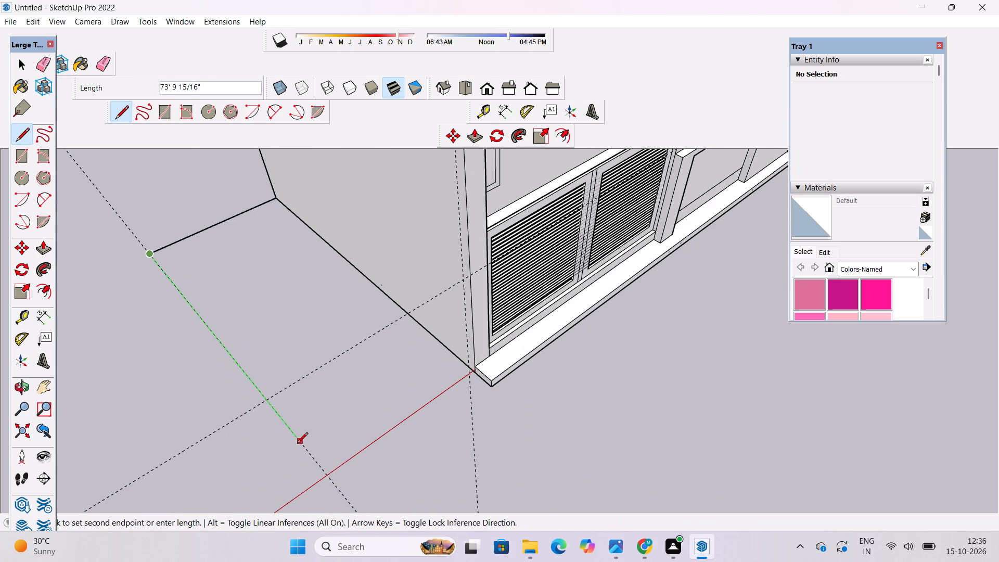
scroll(449, 391, "up", 7)
scroll(490, 373, "up", 5)
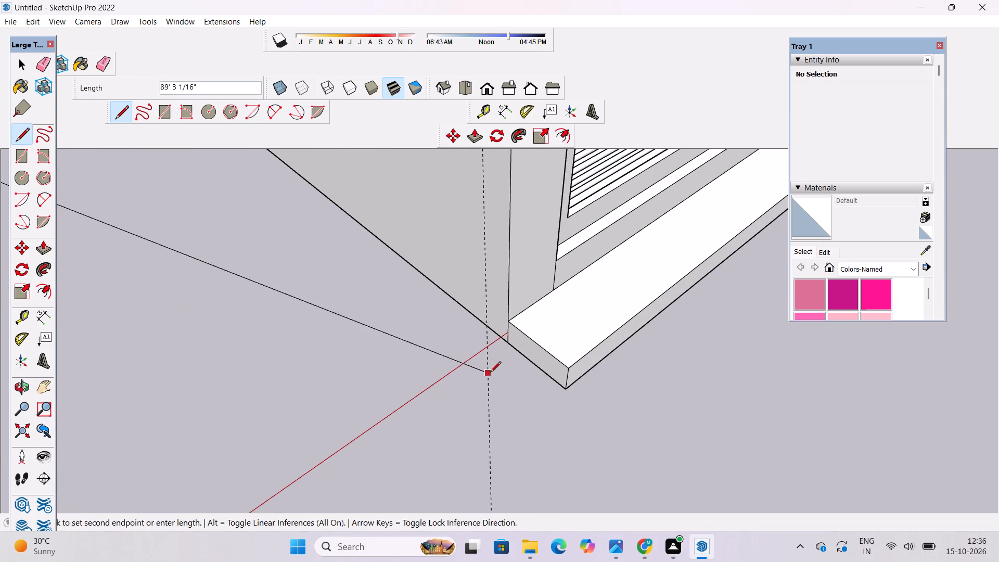
scroll(506, 342, "down", 7)
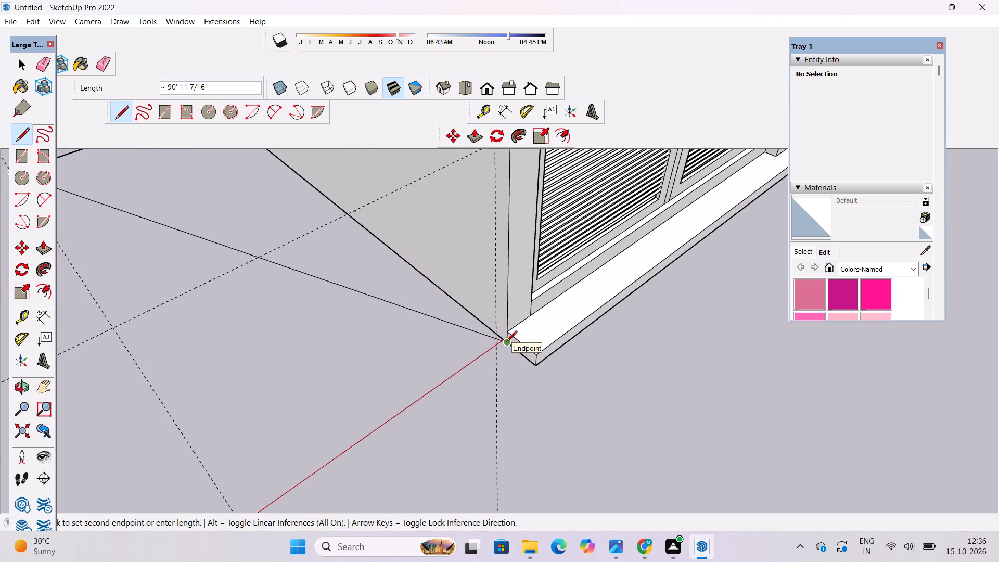
scroll(506, 342, "down", 5)
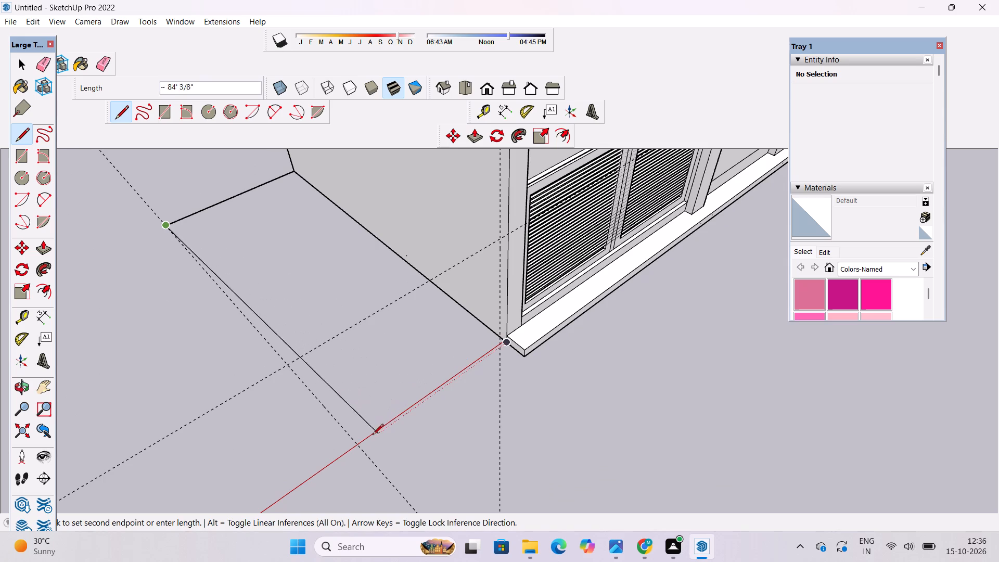
left_click(360, 446)
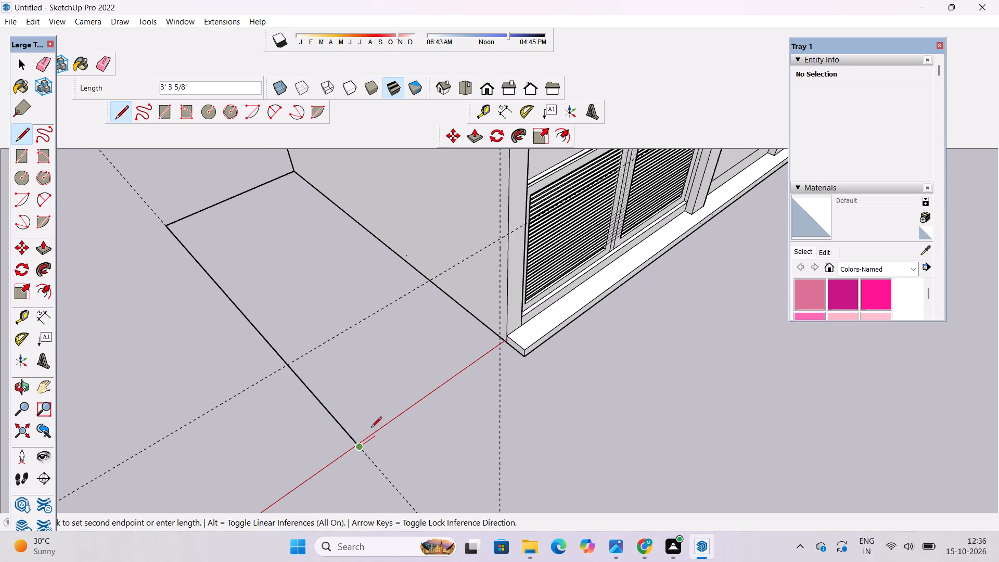
Draw the slab outline's front edge along the red axis to the side wall's front bottom corner, closing the ground face.
scroll(477, 357, "up", 12)
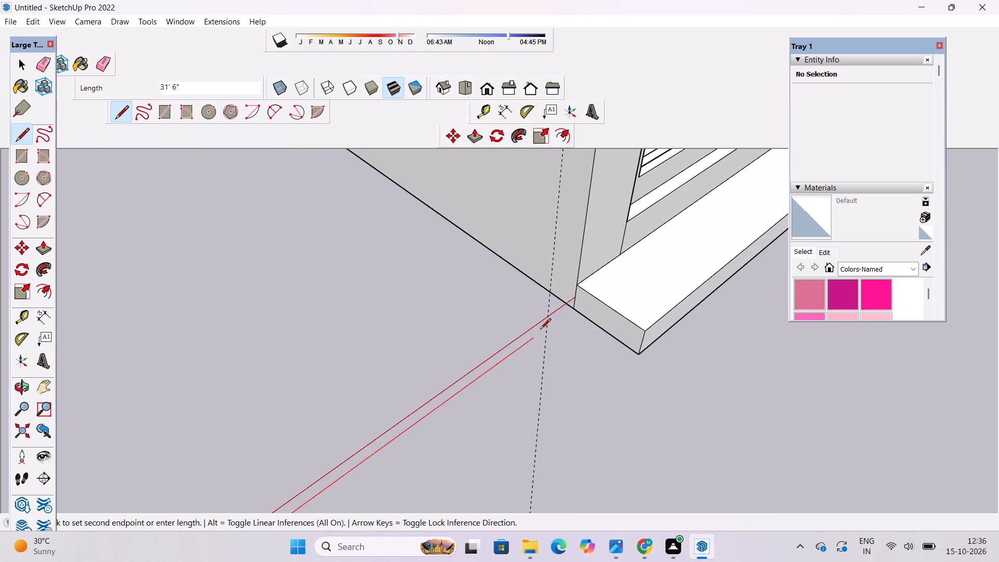
left_click(573, 309)
scroll(544, 405, "down", 15)
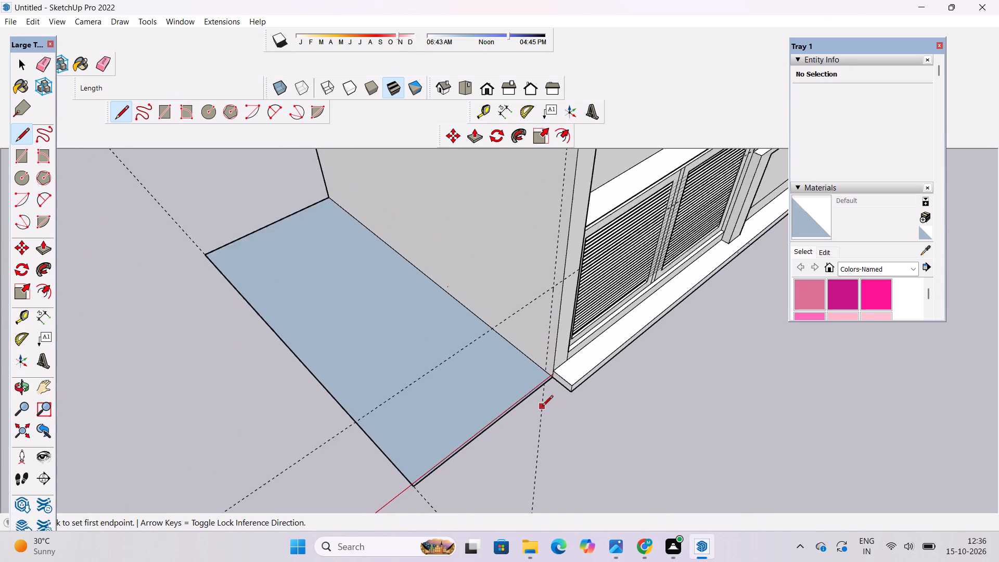
scroll(542, 407, "down", 1)
key("space")
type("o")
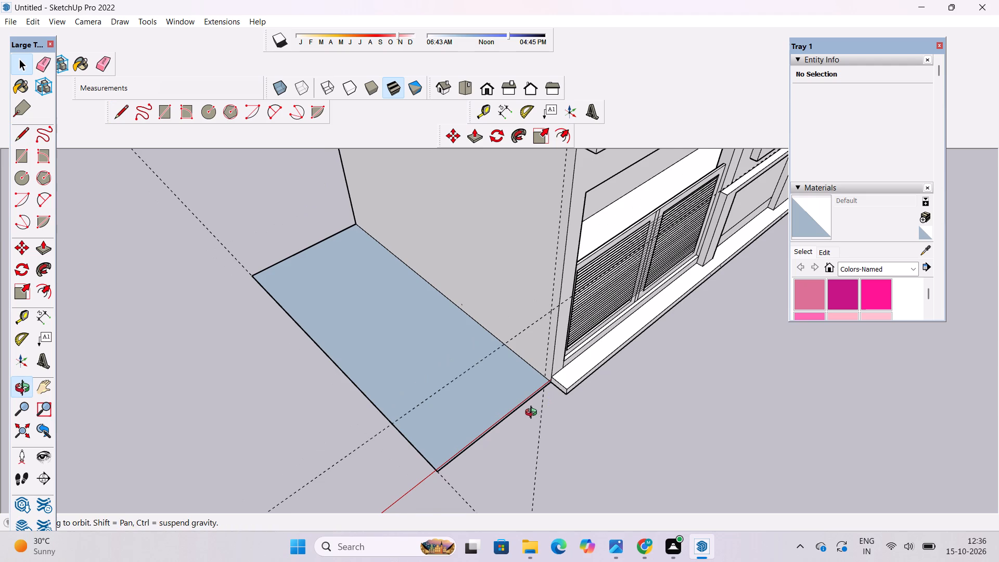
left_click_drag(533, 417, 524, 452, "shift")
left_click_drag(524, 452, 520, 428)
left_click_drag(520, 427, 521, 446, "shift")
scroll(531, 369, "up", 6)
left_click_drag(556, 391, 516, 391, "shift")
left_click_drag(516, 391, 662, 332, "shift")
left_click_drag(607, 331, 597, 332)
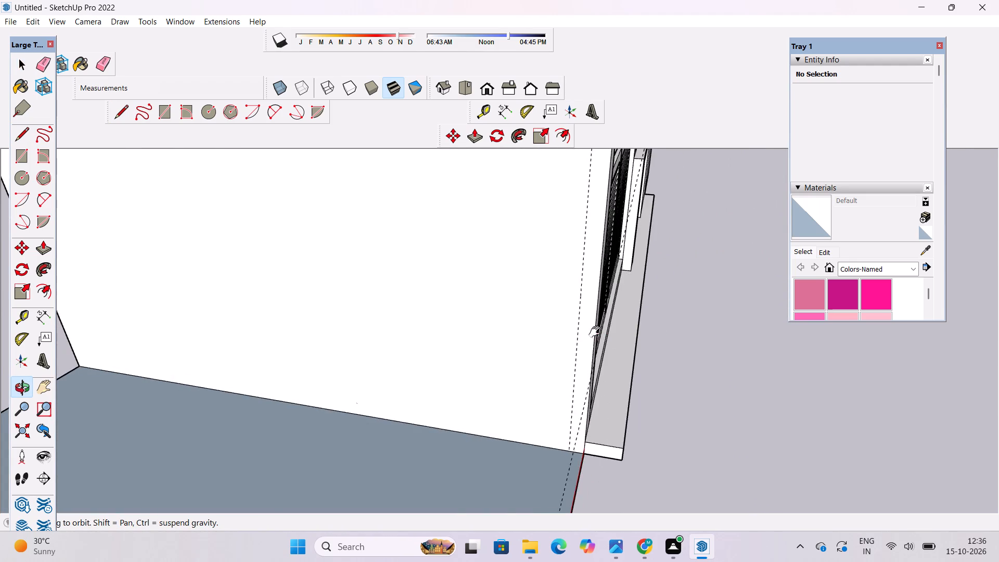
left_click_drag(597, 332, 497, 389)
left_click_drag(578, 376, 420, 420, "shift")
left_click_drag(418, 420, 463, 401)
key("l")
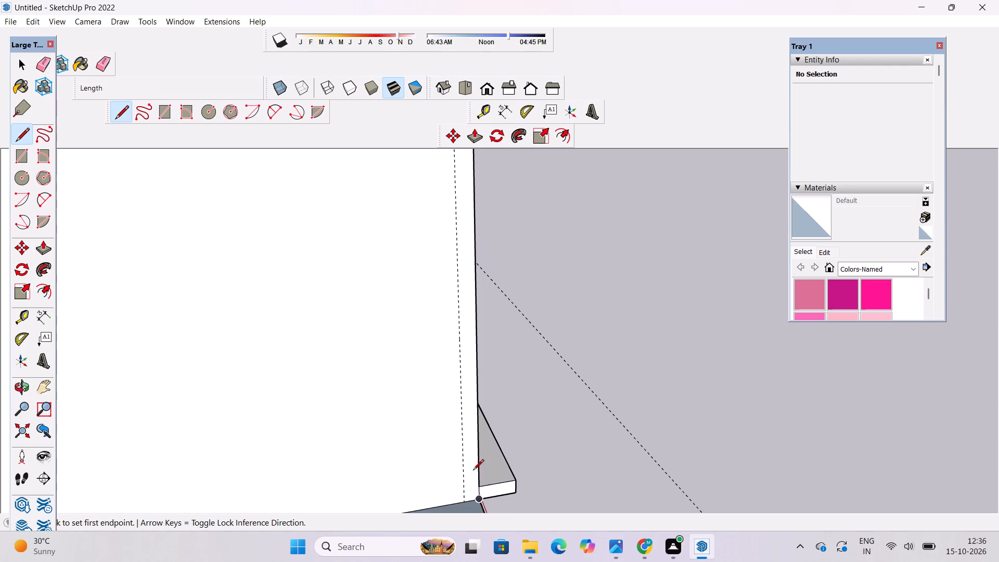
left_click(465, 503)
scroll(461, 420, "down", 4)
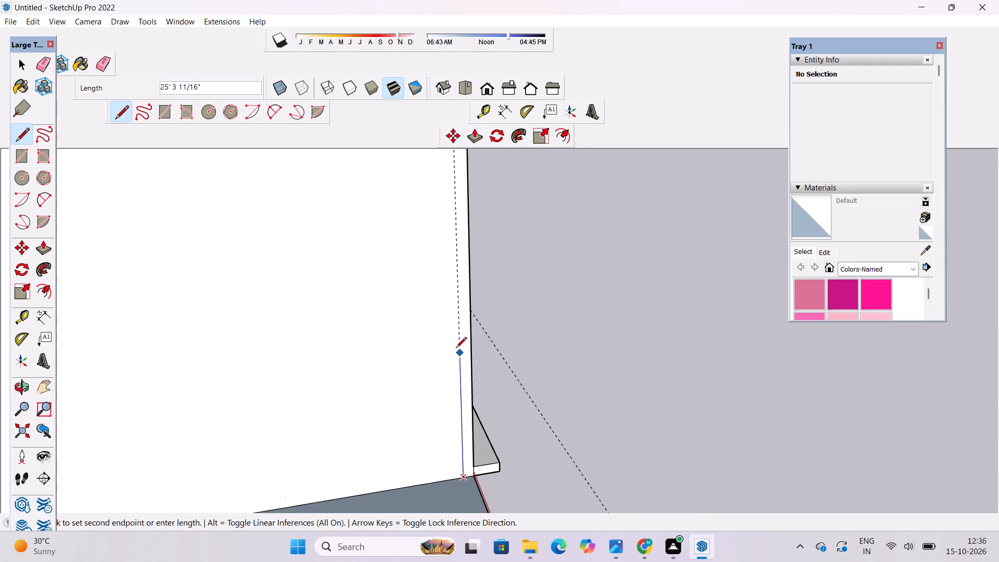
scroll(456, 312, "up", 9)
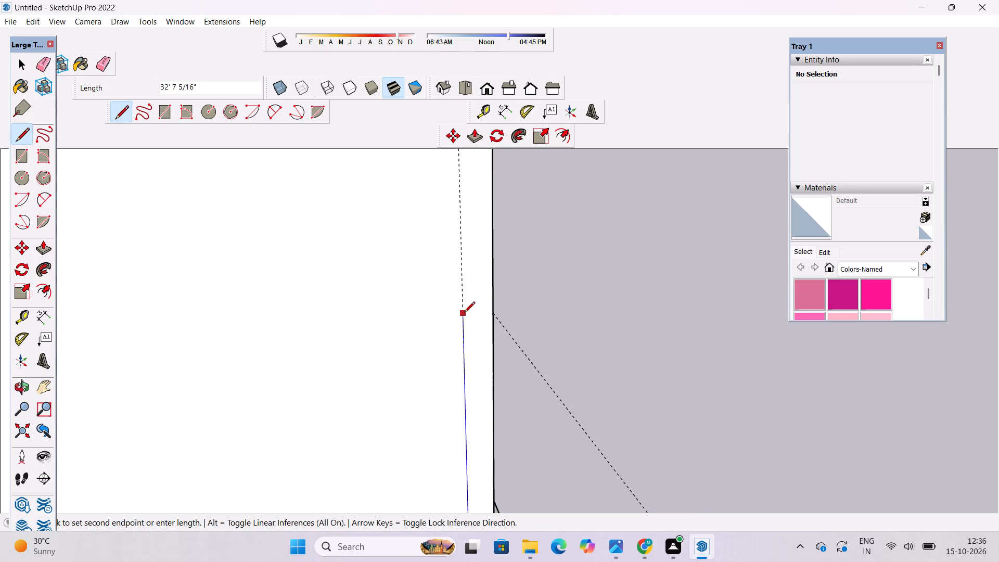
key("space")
Measure the existing extended low wall's height at its outer front end, from bottom corner to top corner, using the Line tool.
key("o")
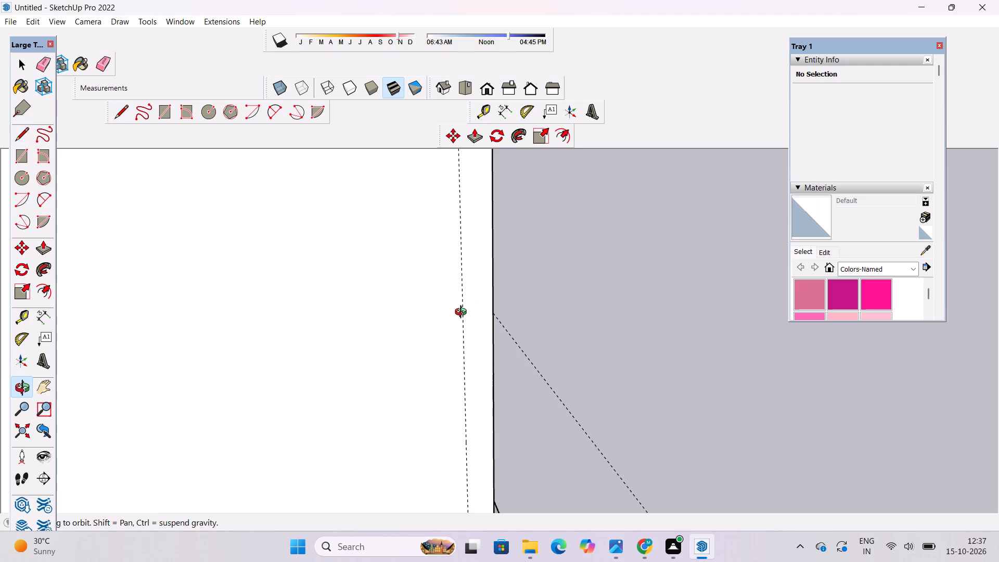
left_click_drag(577, 375, 180, 397)
scroll(179, 397, "down", 5)
left_click_drag(504, 453, 0, 474, "shift")
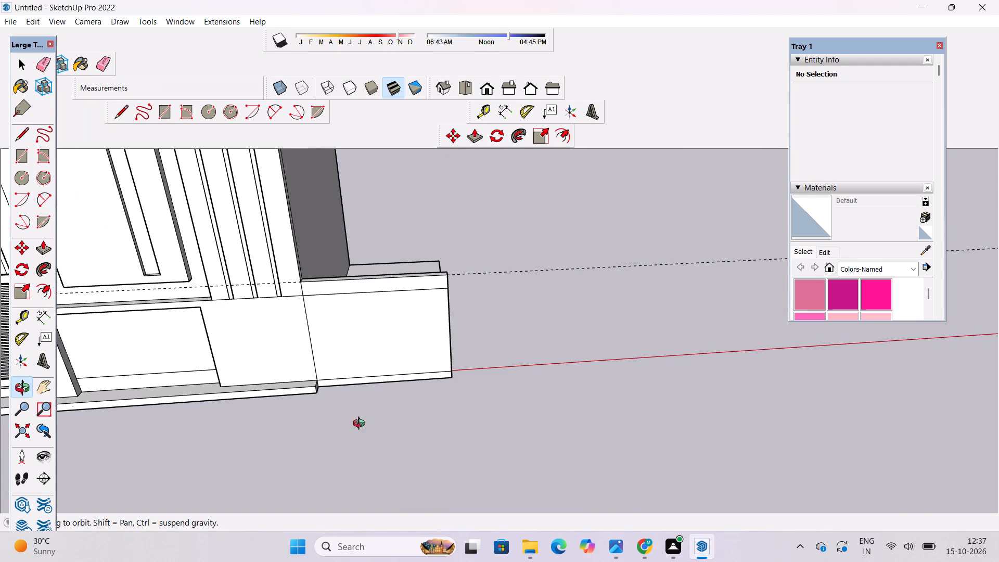
left_click_drag(340, 424, 229, 407)
scroll(449, 371, "up", 4)
left_click_drag(449, 371, 454, 395, "shift")
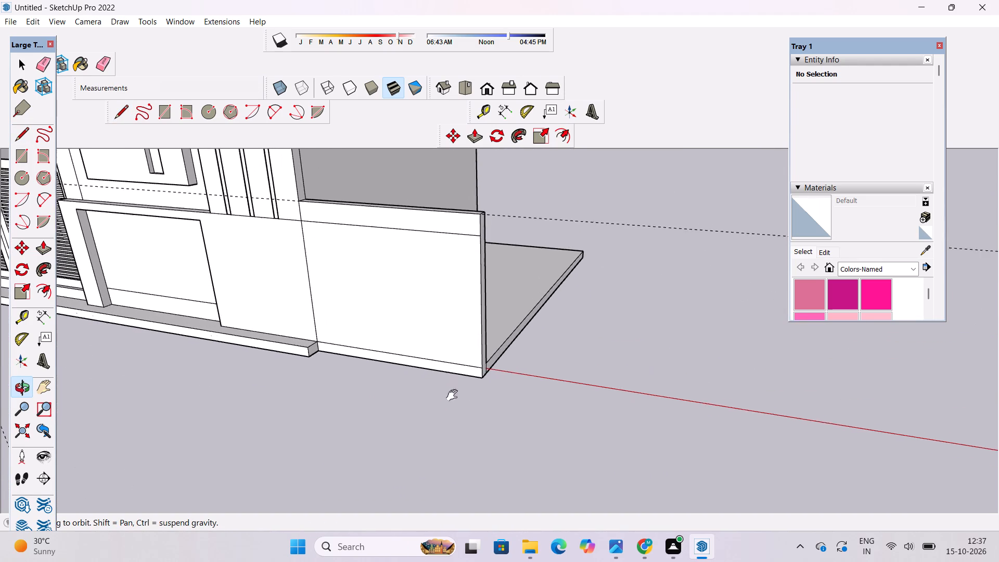
left_click_drag(454, 395, 466, 428, "shift")
left_click(466, 428)
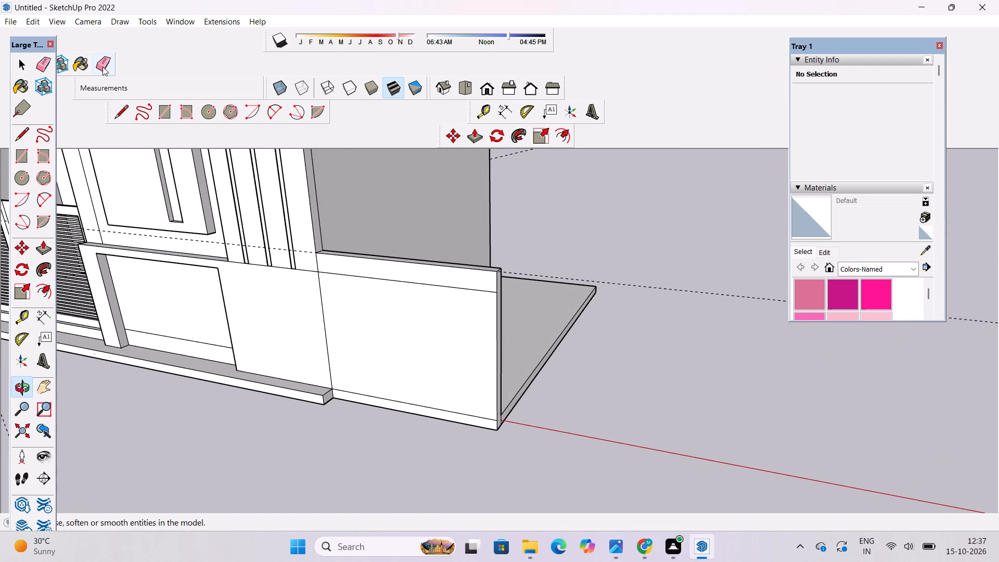
left_click(125, 111)
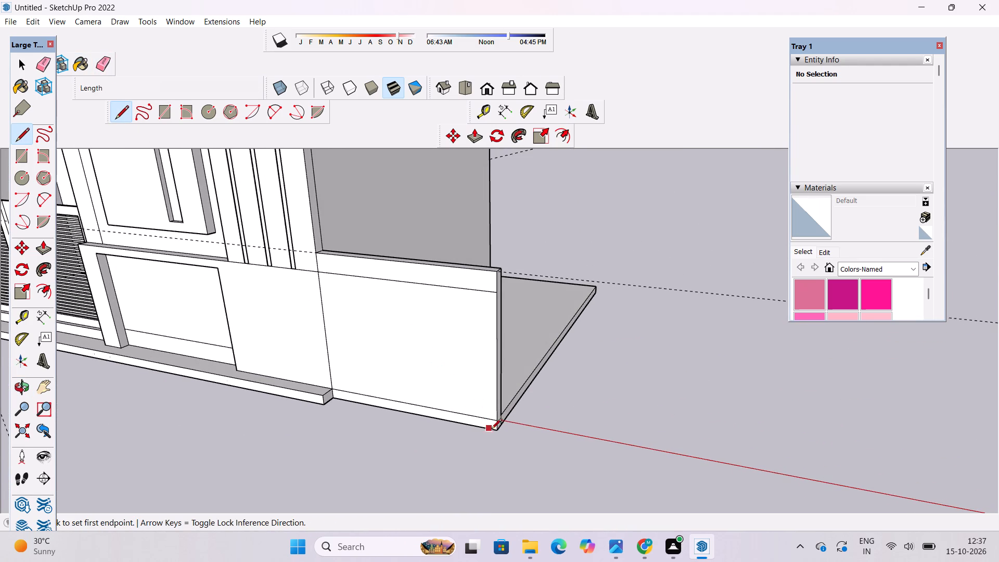
left_click(494, 429)
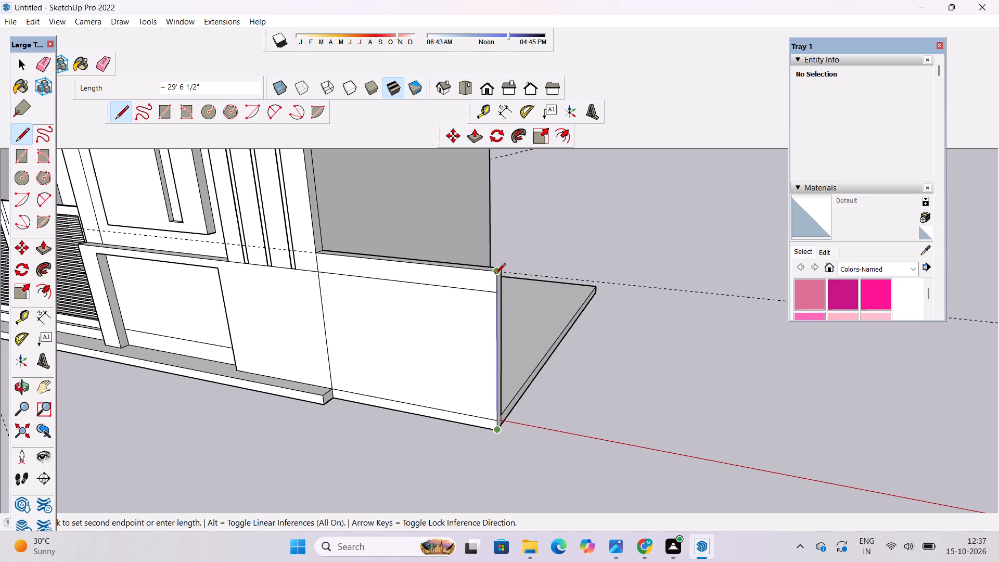
key("space")
type("o")
Draw a 30' vertical line up the vertical guide from the base of the gate-side wall, near its front edge.
scroll(557, 290, "down", 5)
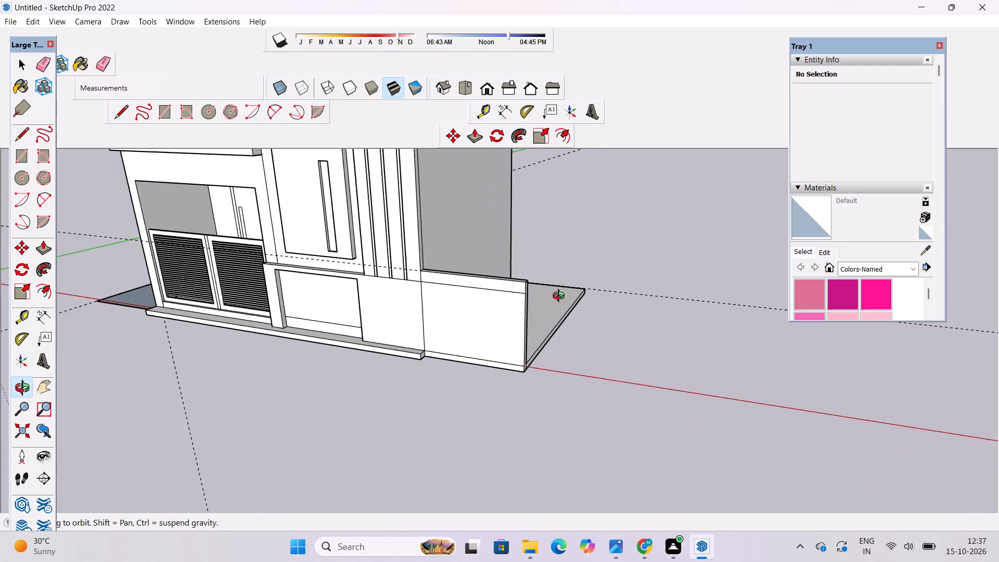
scroll(561, 297, "down", 6)
left_click_drag(343, 351, 683, 323)
scroll(423, 320, "up", 6)
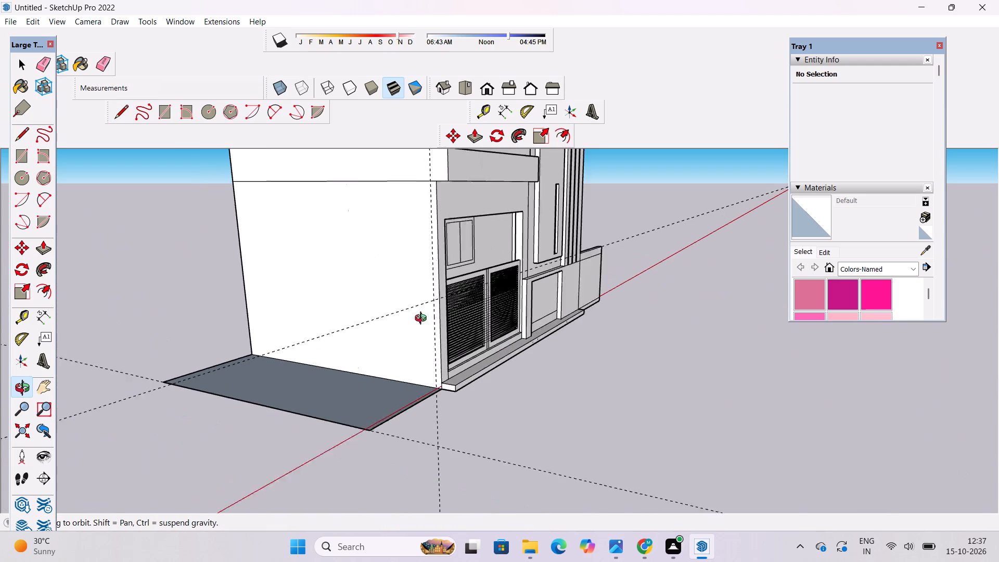
scroll(423, 320, "up", 1)
left_click_drag(413, 331, 388, 343, "shift")
scroll(396, 370, "up", 2)
left_click_drag(393, 380, 378, 401, "shift")
key("l")
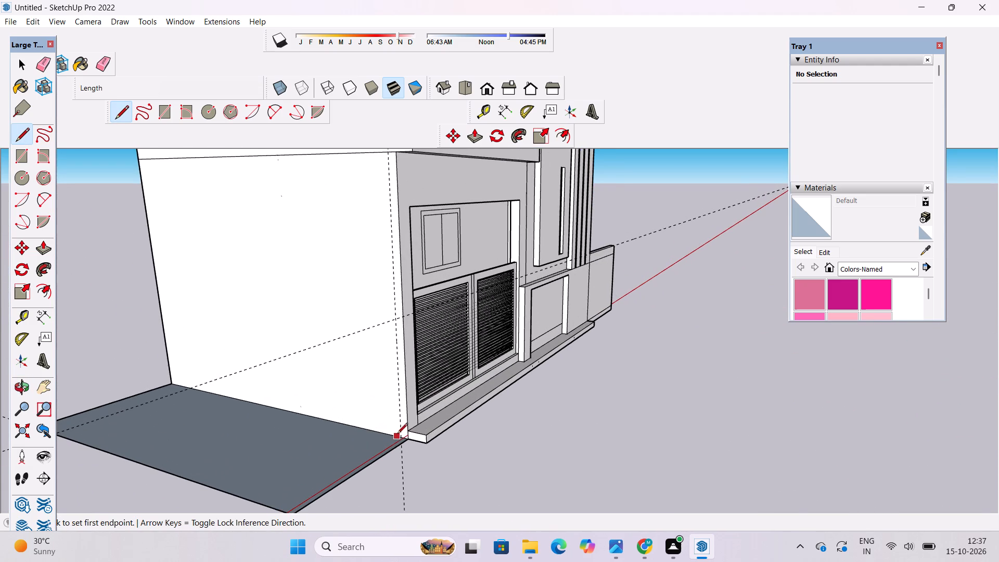
scroll(401, 435, "up", 4)
left_click(401, 435)
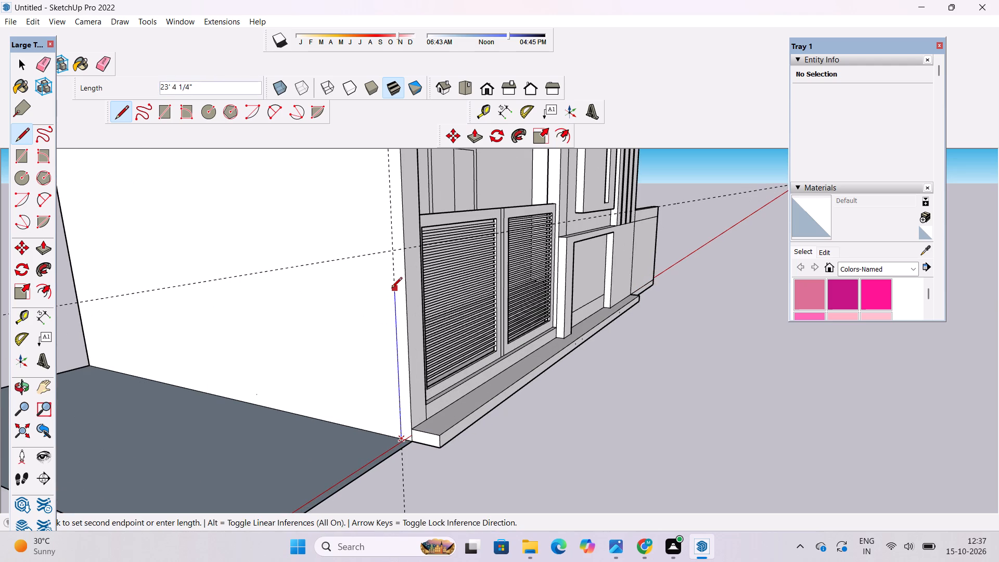
type("30'")
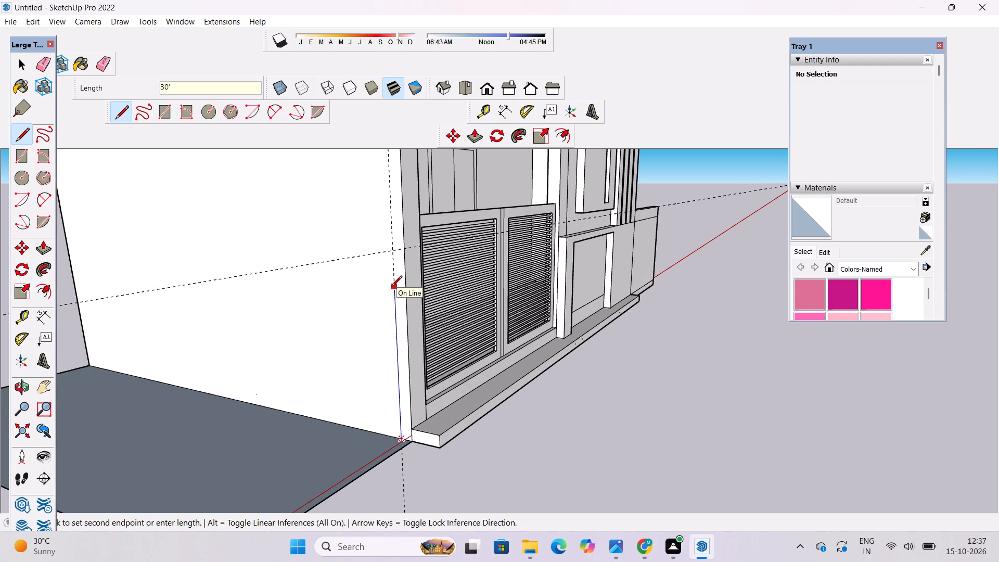
key("Return")
Draw a 2' horizontal line from the vertical line's top end to the wall's front edge, closing the narrow strip.
scroll(403, 248, "up", 4)
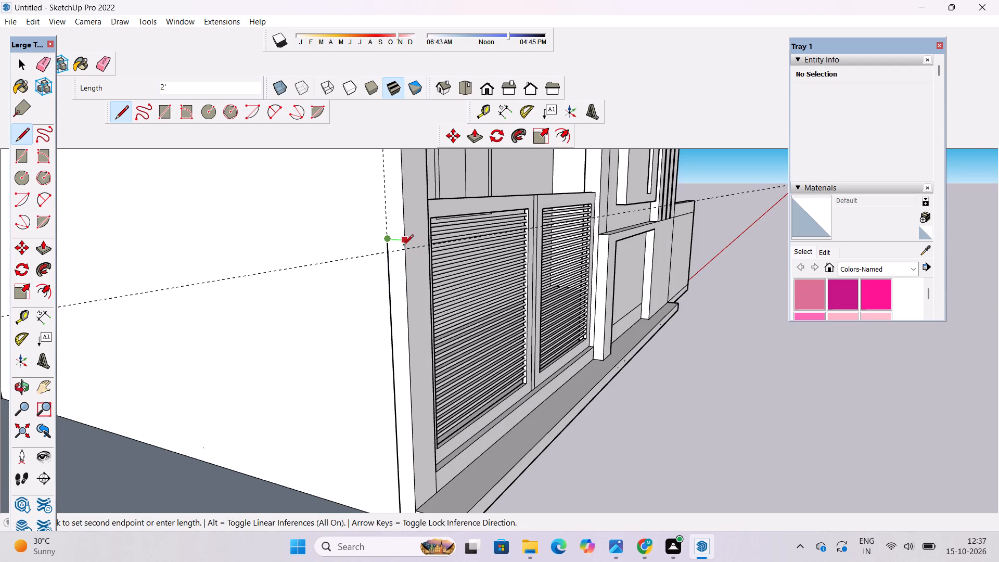
left_click(403, 243)
key("space")
Erase the horizontal and vertical guides crossing the gate-side wall.
key("e")
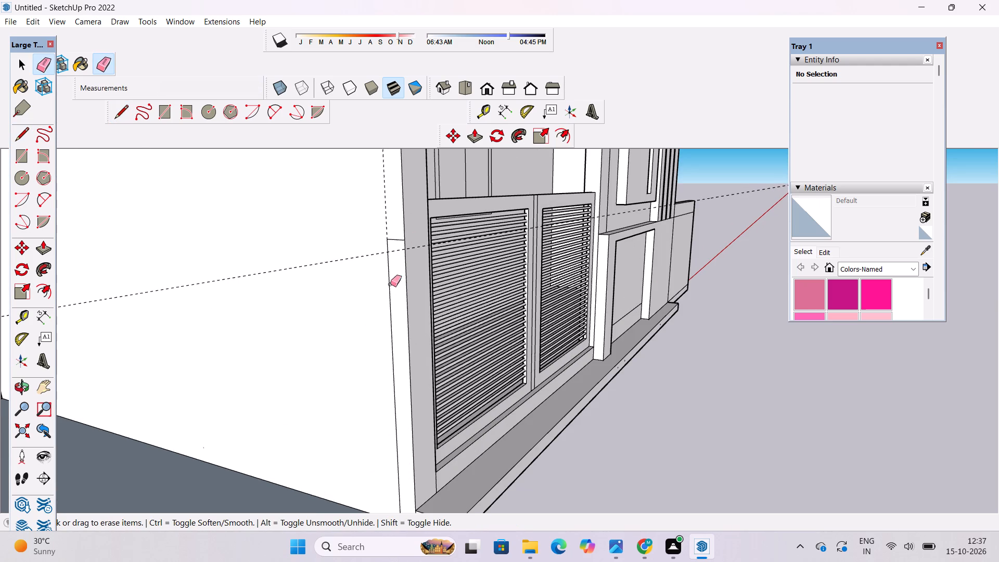
left_click(371, 254)
left_click_drag(385, 210, 379, 214)
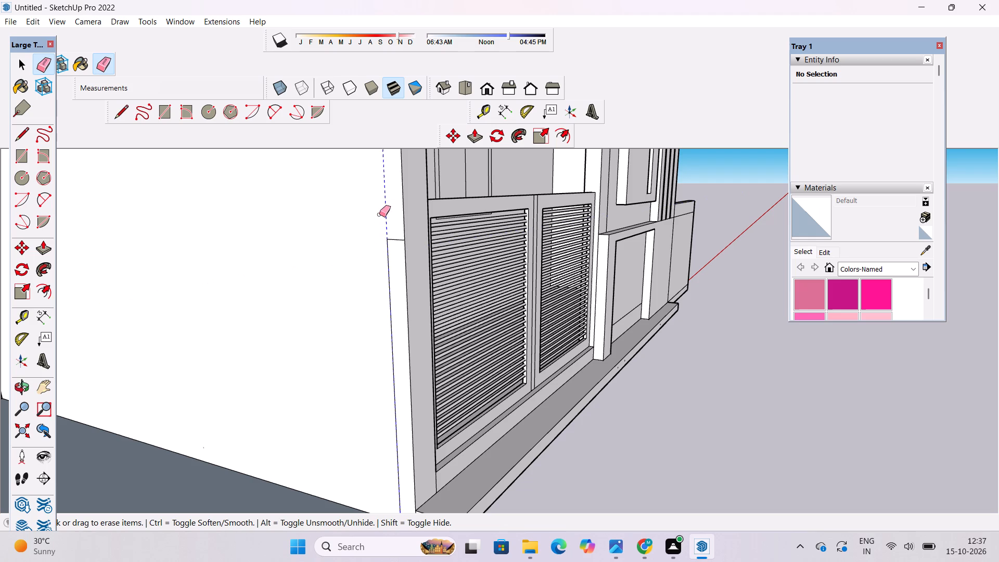
key("space")
Push/pull the narrow strip outward 35' to the ground face's outer front corner, forming the gate-side low wall.
key("p")
scroll(382, 232, "down", 4)
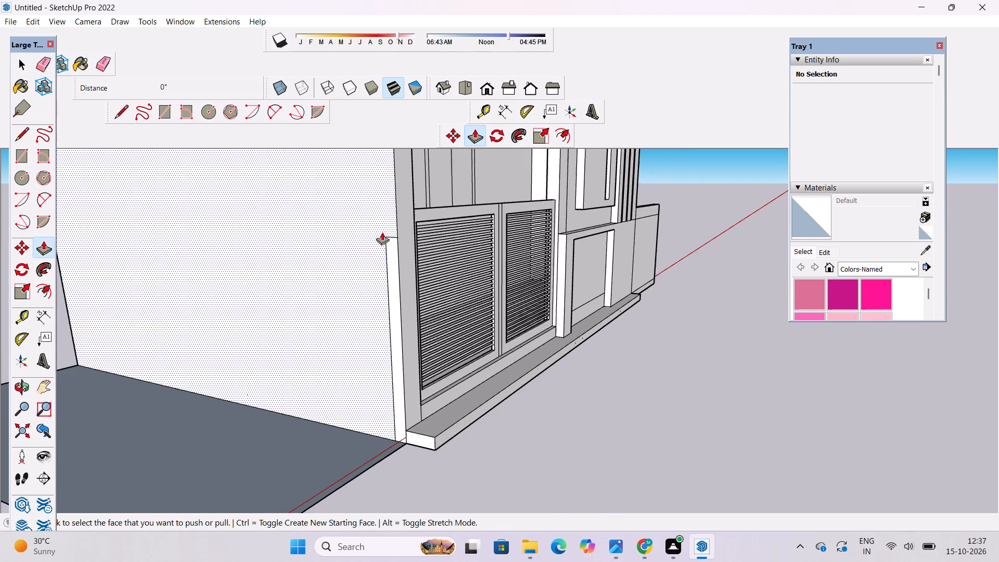
scroll(382, 232, "down", 5)
scroll(383, 265, "up", 3)
left_click(388, 254)
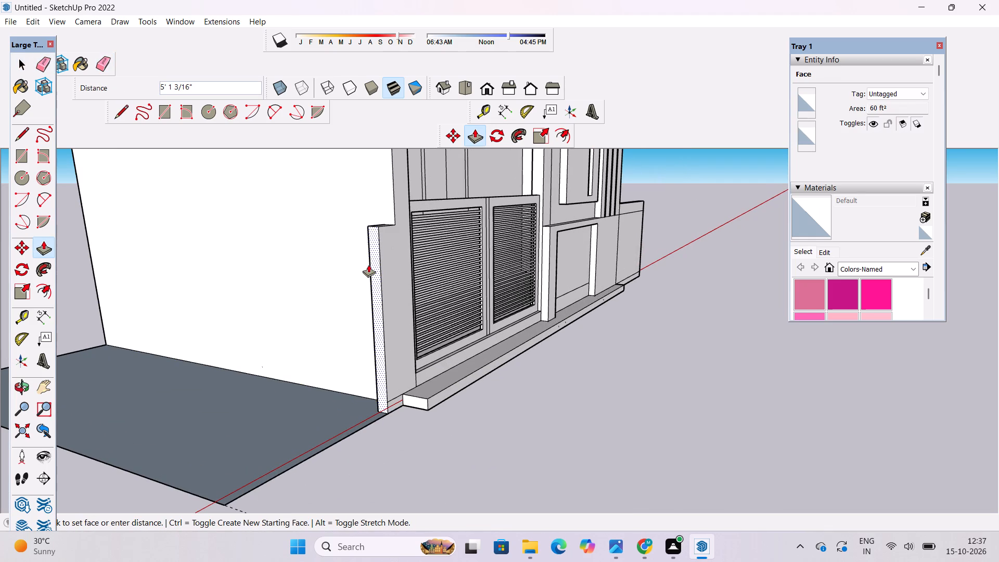
scroll(368, 264, "down", 4)
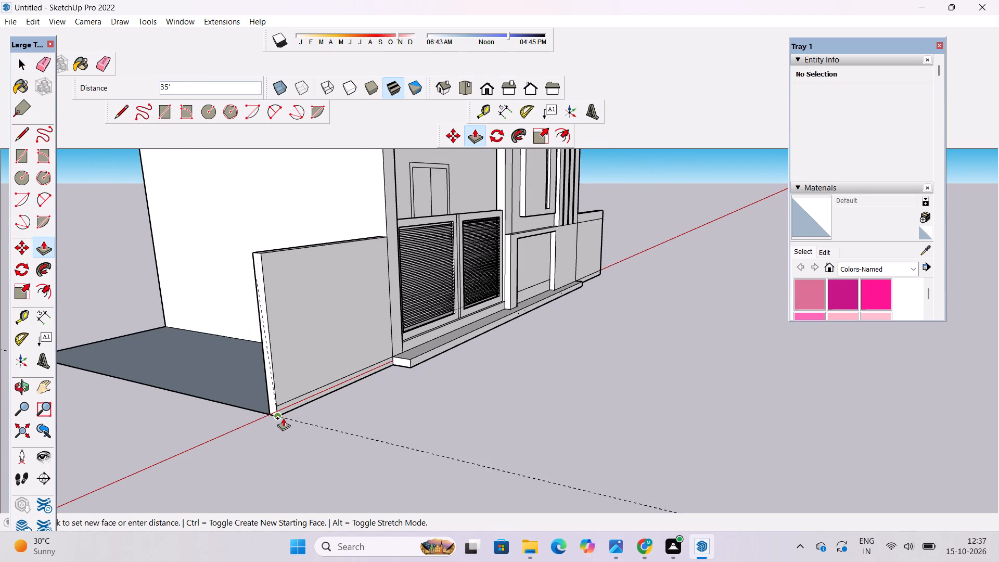
left_click(286, 419)
Push/pull the ground face beside the gate-side wall up 2' to form the raised side slab.
key("o")
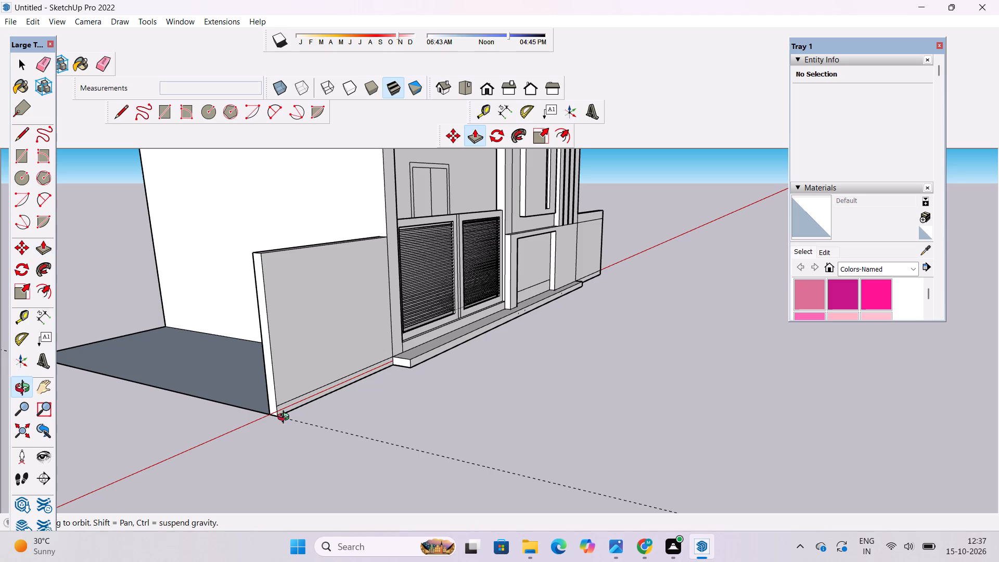
left_click_drag(268, 444, 371, 463)
left_click_drag(371, 463, 425, 403, "shift")
left_click_drag(439, 411, 505, 444)
left_click_drag(505, 444, 511, 417, "shift")
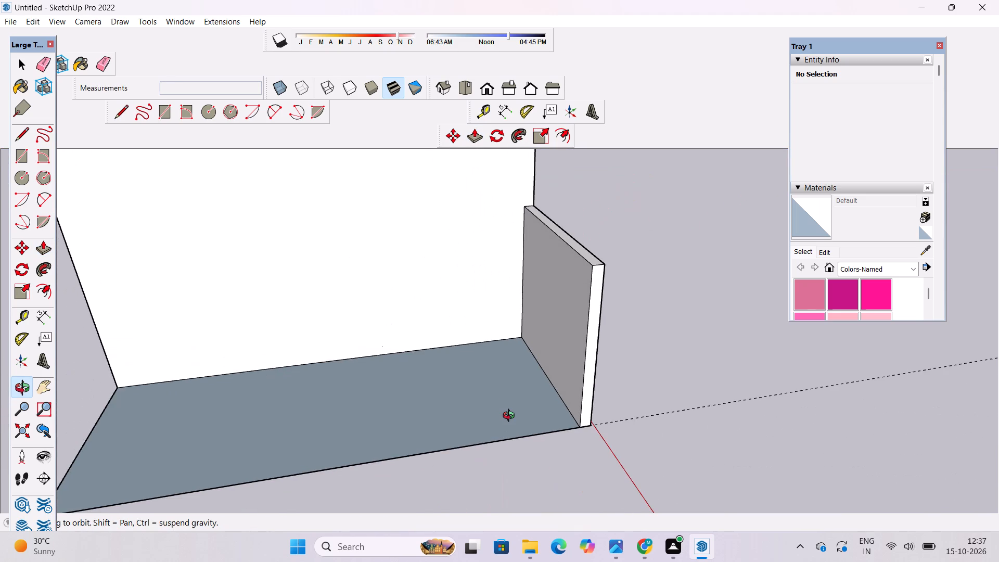
key("p")
left_click(497, 402)
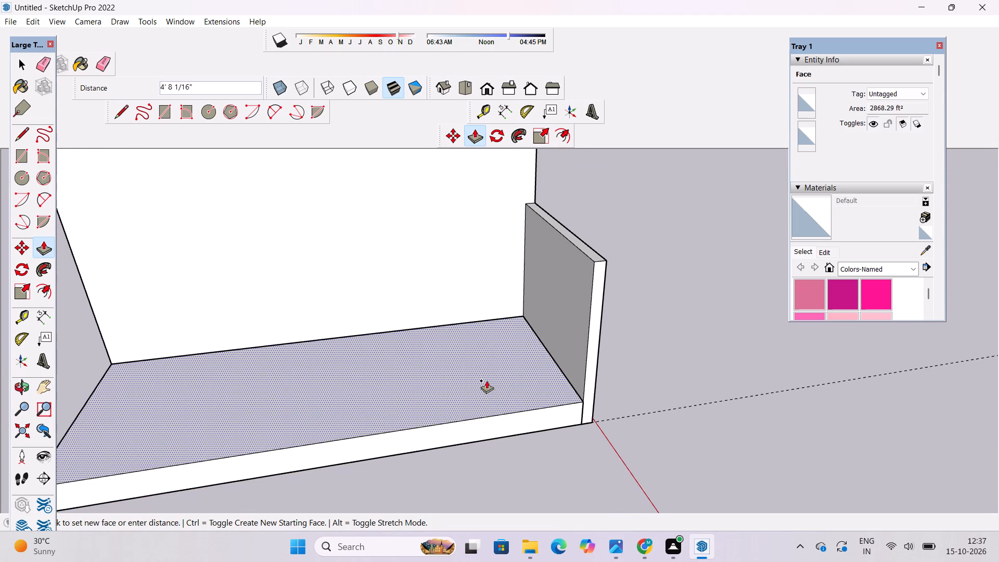
type("2'")
key("Return")
Erase the short vertical seam between the slab's outer edge and the gate-side low wall's end.
key("o")
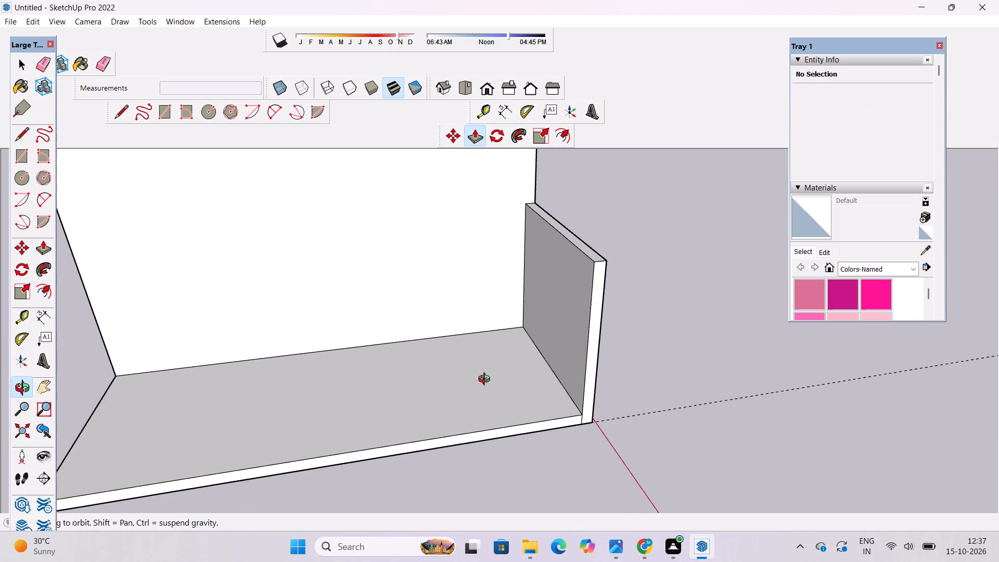
scroll(486, 380, "down", 5)
scroll(524, 444, "up", 5)
left_click_drag(540, 431, 524, 488, "shift")
left_click_drag(524, 488, 524, 416)
scroll(558, 364, "up", 8)
left_click_drag(529, 334, 417, 374, "shift")
left_click_drag(417, 382, 417, 424)
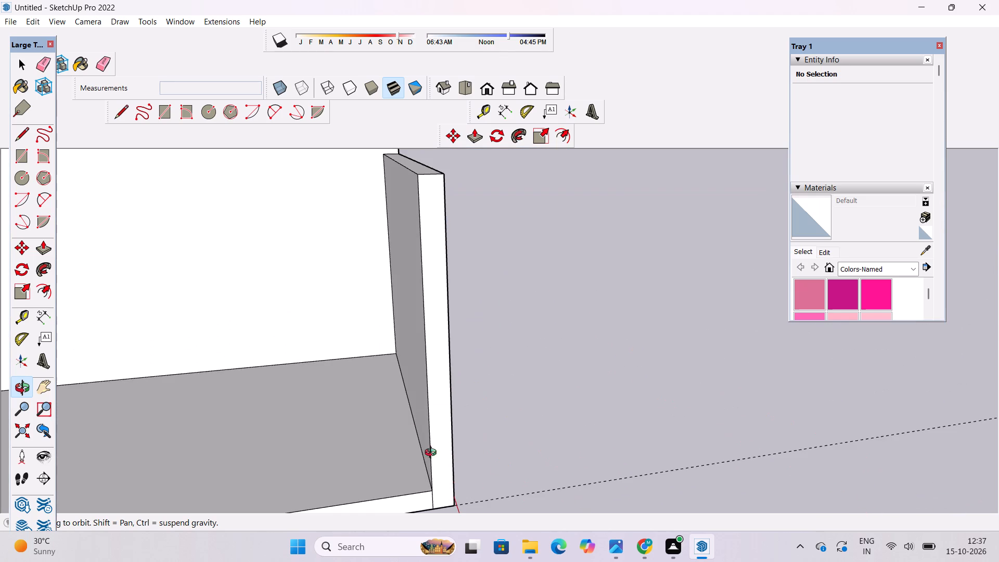
left_click_drag(440, 472, 420, 379, "shift")
scroll(412, 425, "up", 12, "shift")
left_click_drag(407, 402, 393, 411, "shift")
key("shift+e")
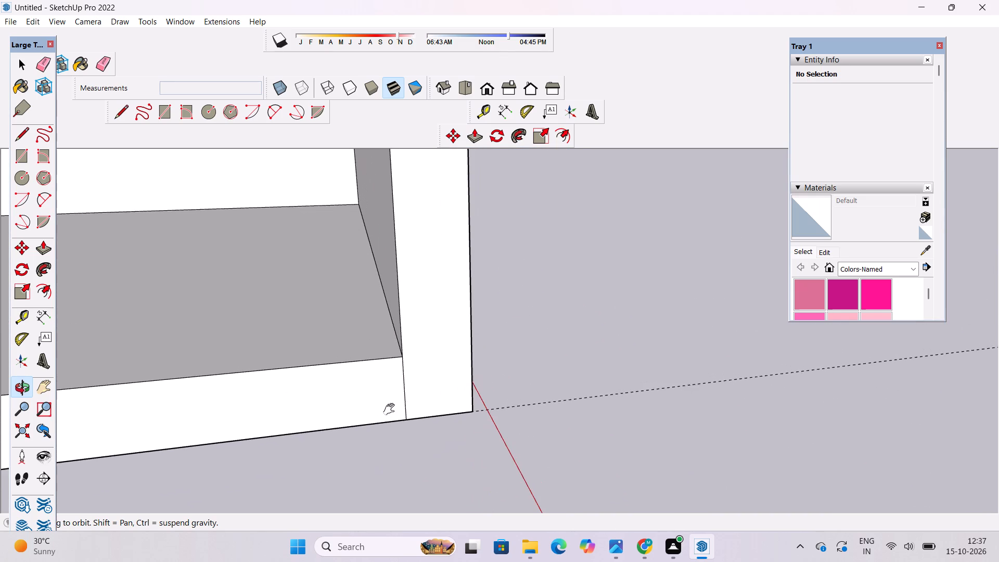
left_click_drag(423, 377, 394, 397)
left_click_drag(394, 397, 424, 377)
key("e")
left_click_drag(421, 369, 400, 381)
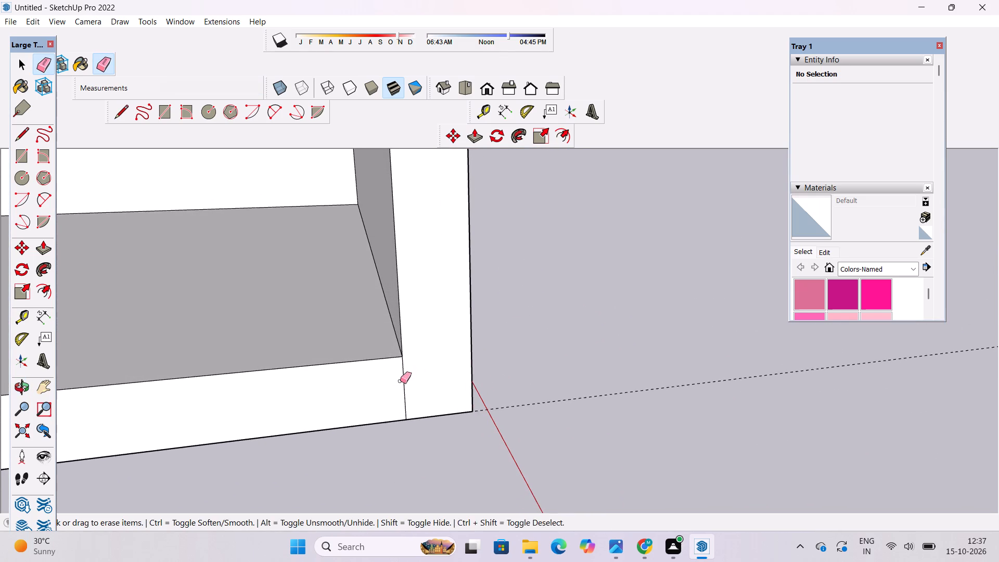
left_click_drag(400, 381, 399, 382)
left_click_drag(526, 381, 528, 404)
Erase the seam line on the underside between the gate-side low wall and the slab.
key("o")
left_click_drag(558, 432, 427, 429)
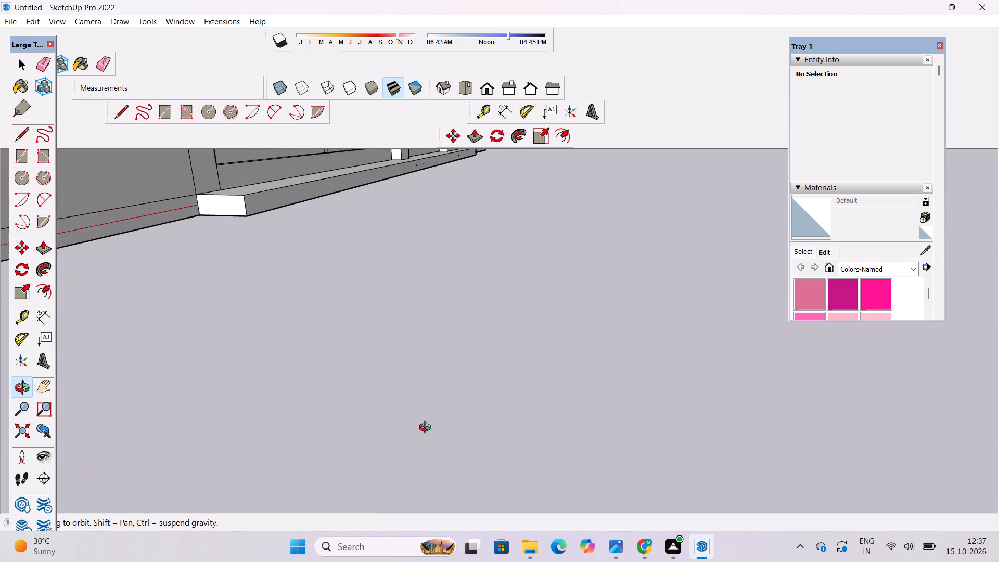
left_click_drag(427, 429, 366, 426)
scroll(377, 420, "down", 12)
scroll(302, 262, "down", 7)
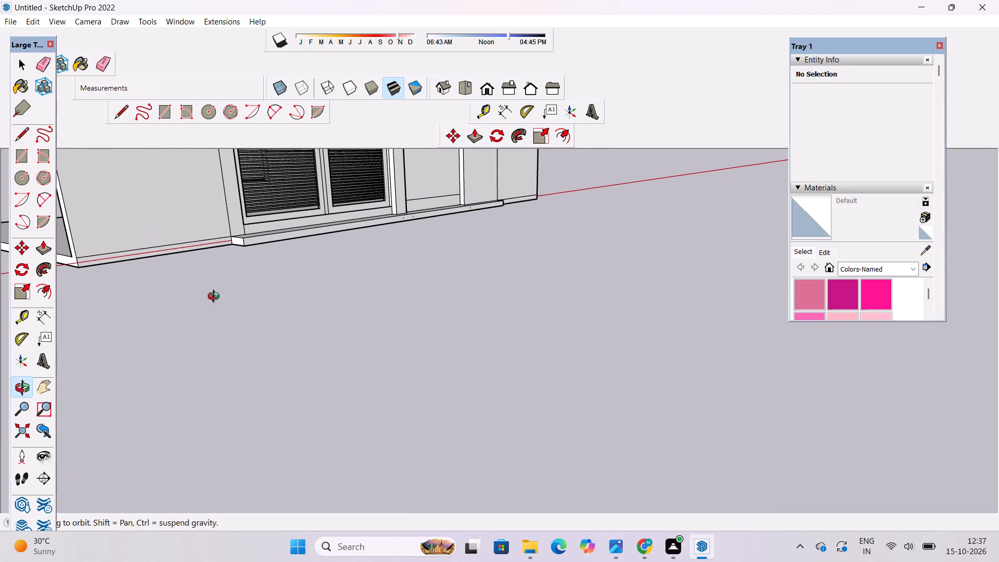
scroll(239, 277, "down", 5)
left_click_drag(239, 277, 339, 411, "shift")
left_click_drag(340, 414, 137, 432, "shift")
scroll(293, 286, "up", 2)
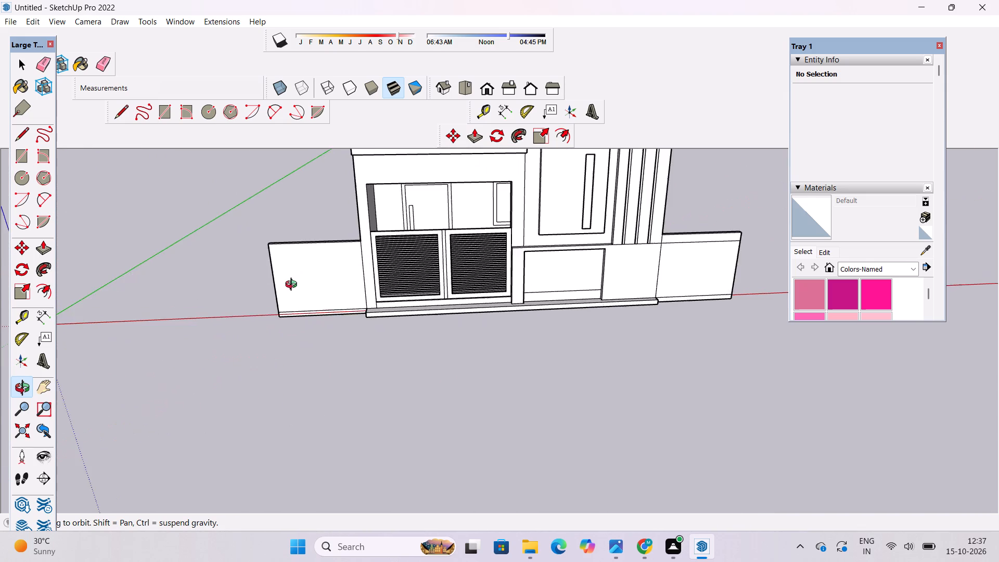
scroll(293, 286, "up", 7)
left_click_drag(361, 368, 277, 391, "shift")
left_click_drag(277, 391, 388, 236)
left_click_drag(339, 347, 311, 386)
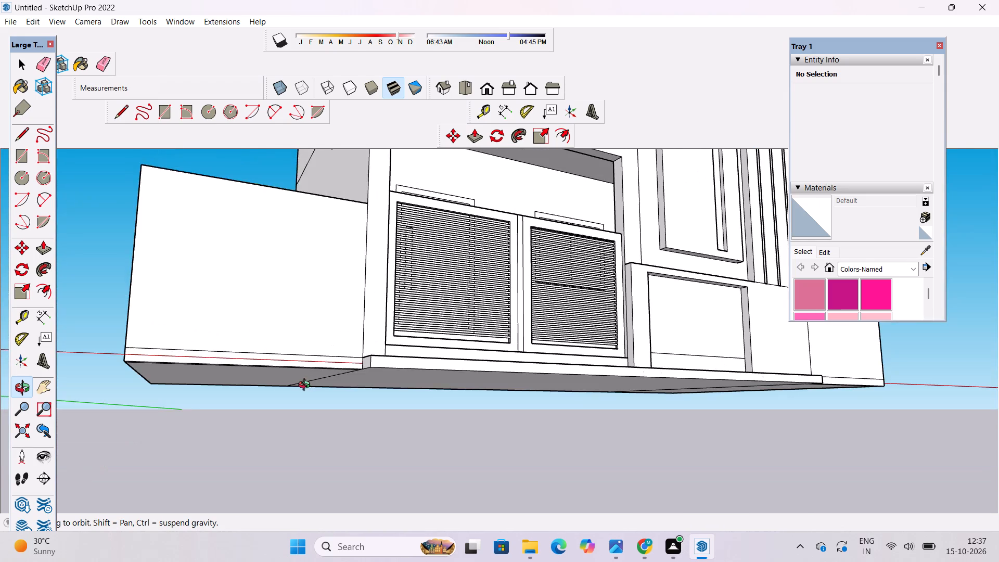
scroll(276, 386, "up", 4)
left_click_drag(272, 381, 397, 381, "shift")
left_click_drag(399, 374, 323, 251)
left_click_drag(416, 242, 282, 292, "shift")
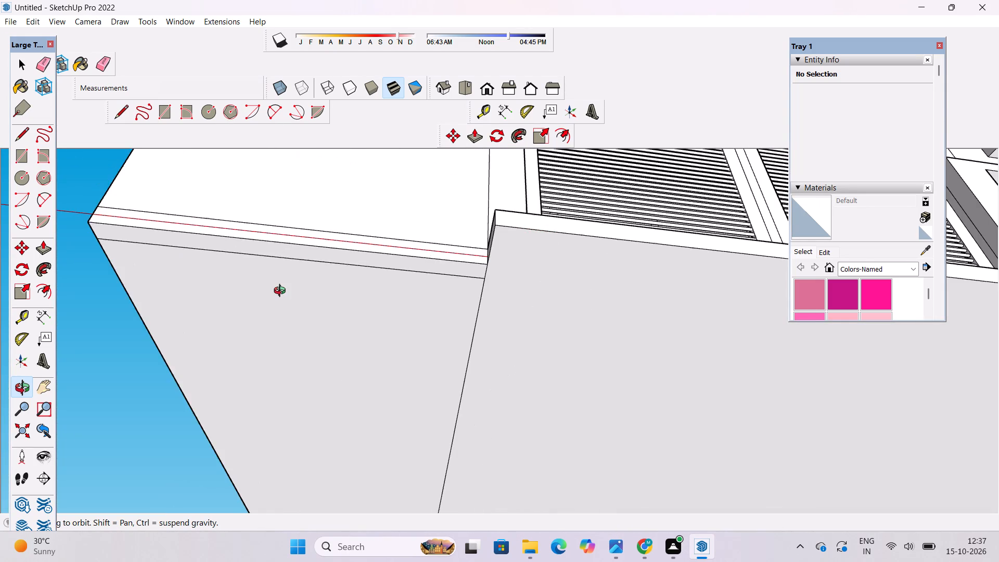
left_click_drag(282, 292, 285, 303)
key("e")
left_click_drag(382, 271, 383, 277)
Erase the horizontal line along the bottom of the gate-side low wall's front face.
scroll(388, 225, "up", 5)
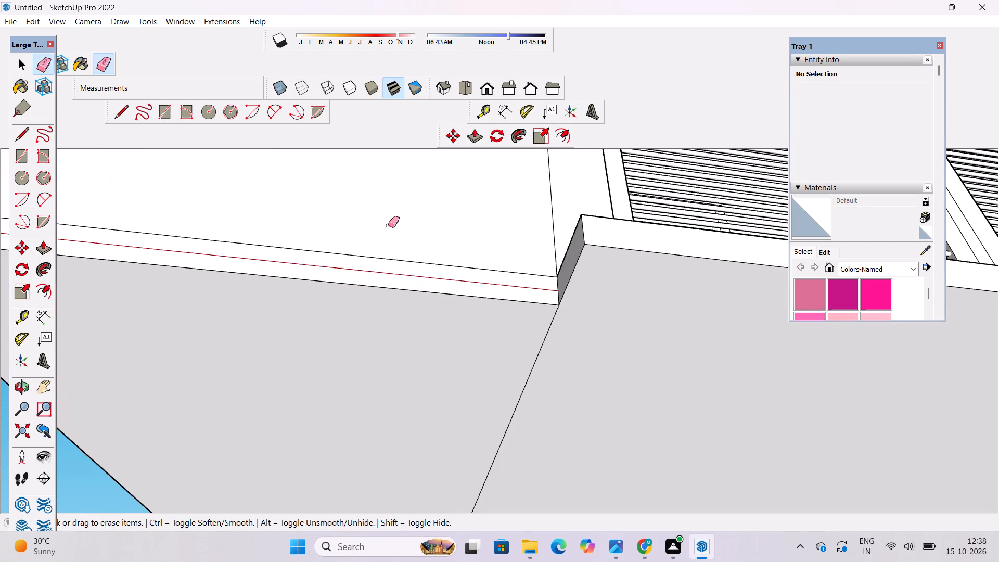
left_click_drag(391, 228, 395, 258)
left_click(395, 258)
scroll(357, 237, "down", 4)
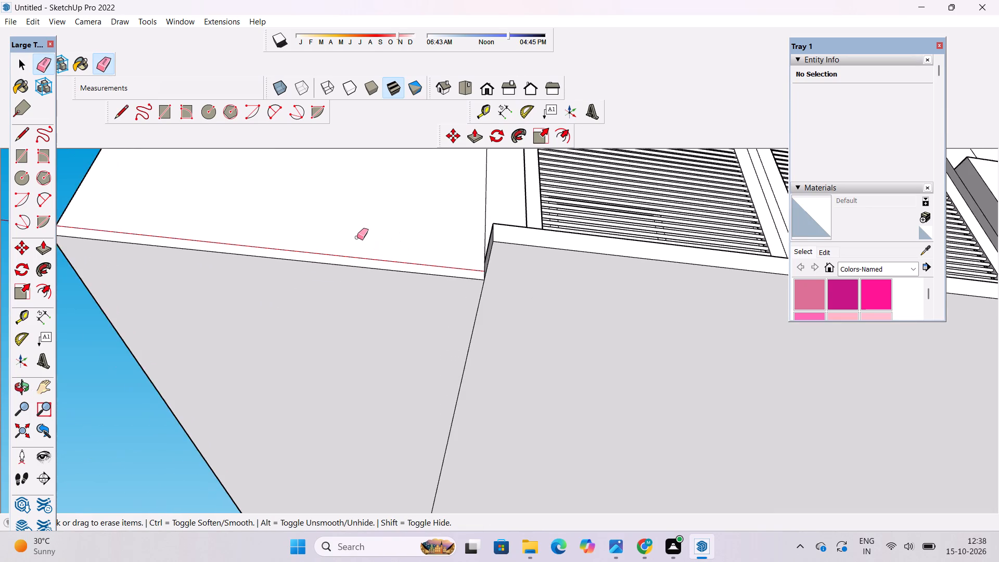
scroll(357, 237, "down", 6)
Erase the front face's bottom line and the underside seam on the low wall at the opposite side of the house.
key("o")
scroll(329, 233, "down", 16)
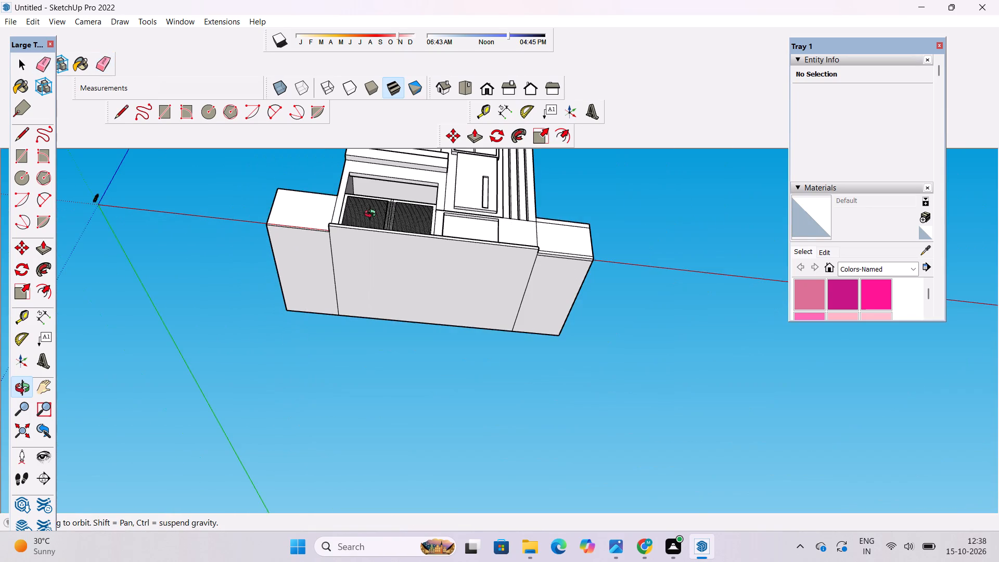
left_click_drag(575, 216, 569, 337)
left_click_drag(568, 279, 527, 289, "shift")
left_click_drag(526, 289, 396, 240)
left_click_drag(488, 259, 372, 321, "shift")
scroll(428, 344, "up", 11)
left_click_drag(416, 335, 405, 366, "shift")
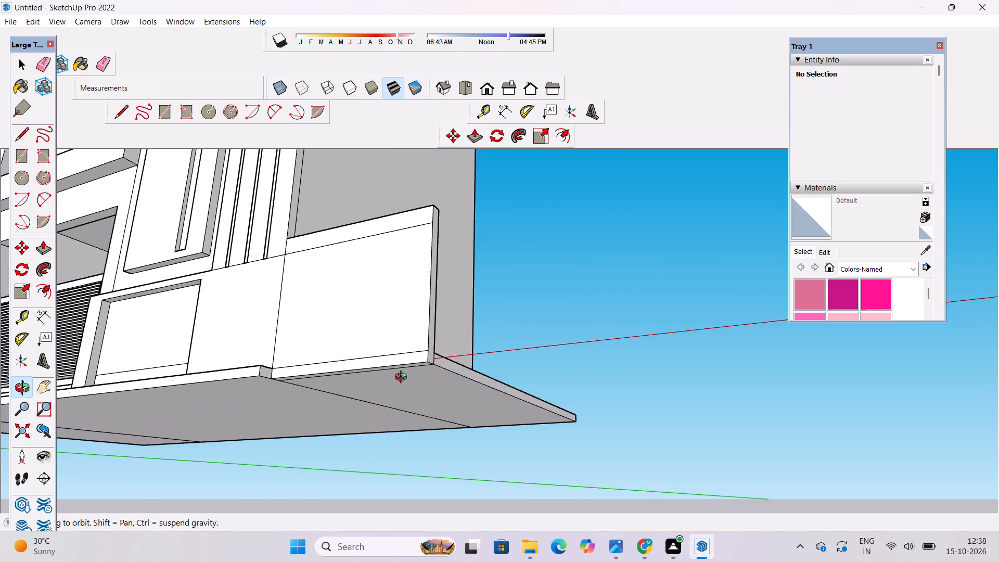
left_click_drag(403, 378, 402, 324)
scroll(394, 329, "up", 5)
left_click_drag(391, 322, 387, 347, "shift")
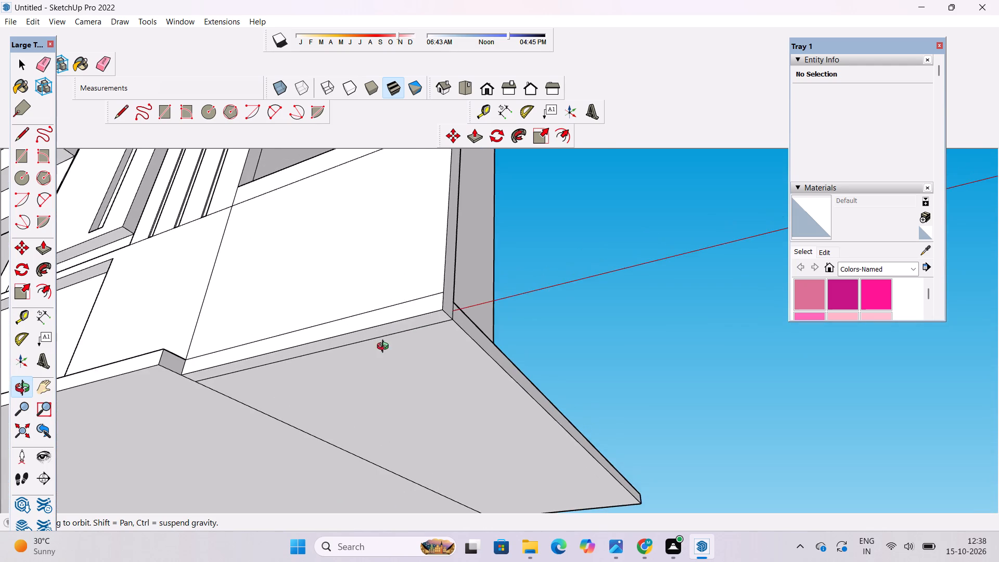
left_click_drag(385, 348, 392, 321)
key("e")
left_click_drag(387, 259, 393, 280)
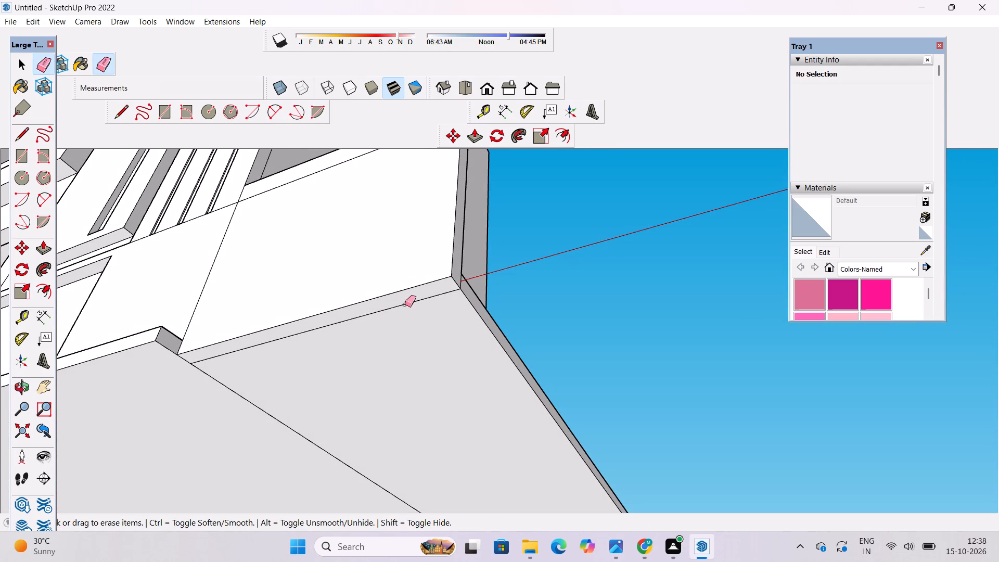
left_click(405, 303)
Erase the short seam where that low wall's outer end meets the slab's edge.
scroll(477, 285, "up", 5)
scroll(460, 285, "down", 4)
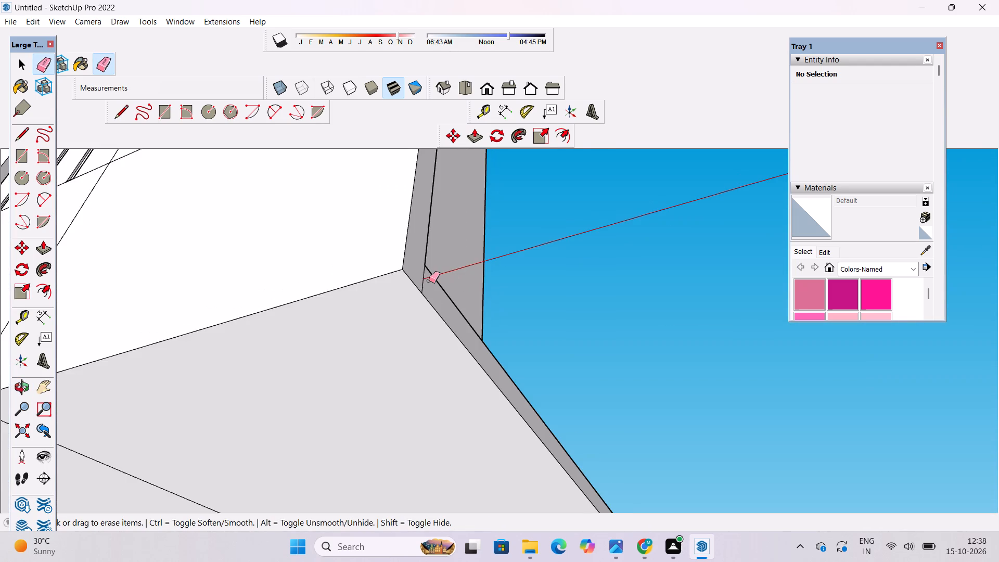
scroll(424, 280, "up", 3)
left_click(423, 280)
scroll(421, 270, "up", 8)
left_click_drag(423, 266, 430, 280)
Erase the horizontal line near the top of that low wall's inner face.
key("o")
scroll(429, 254, "down", 20)
scroll(429, 254, "down", 1)
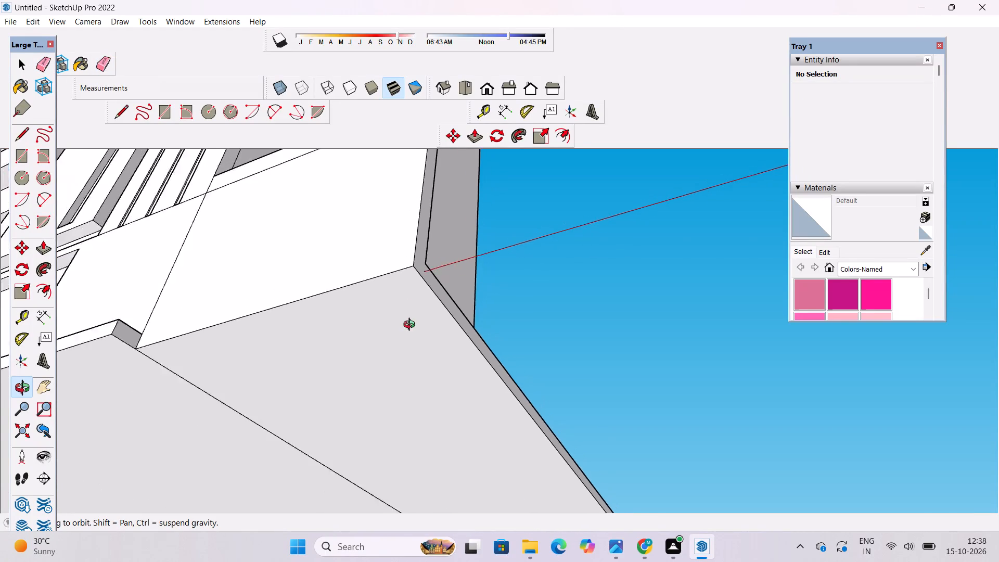
scroll(412, 326, "down", 12)
left_click_drag(405, 285, 19, 522)
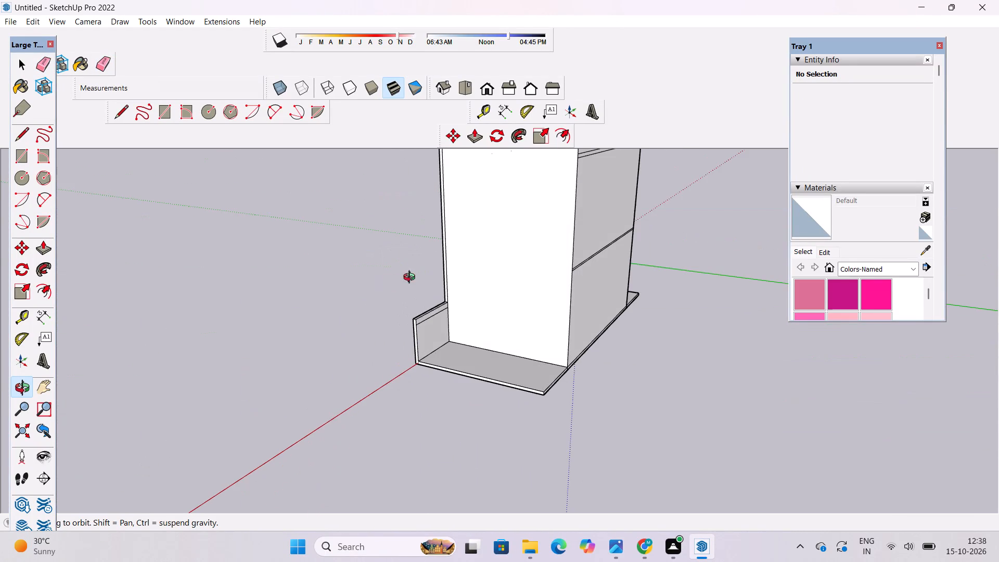
scroll(422, 308, "up", 14)
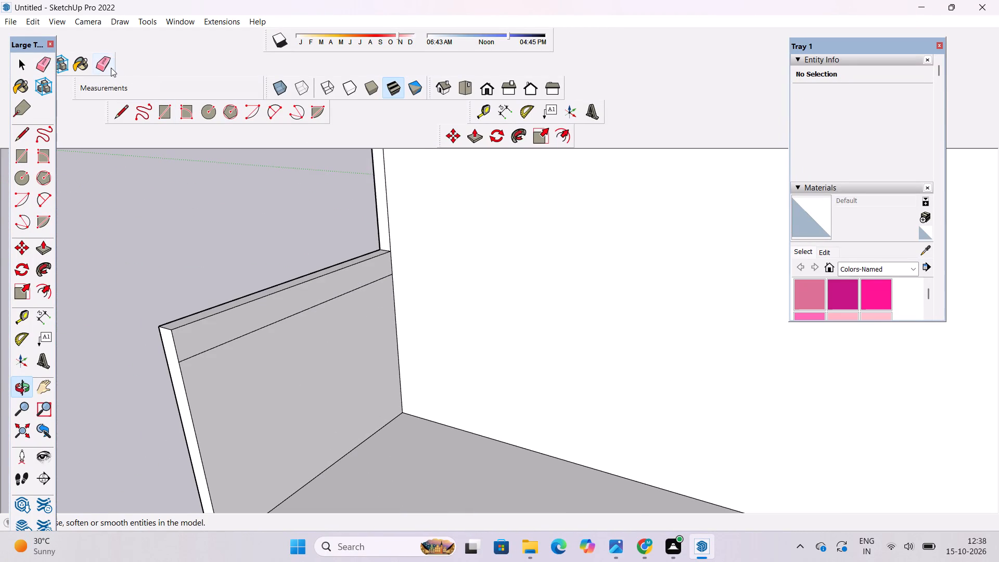
left_click(106, 66)
left_click(246, 331)
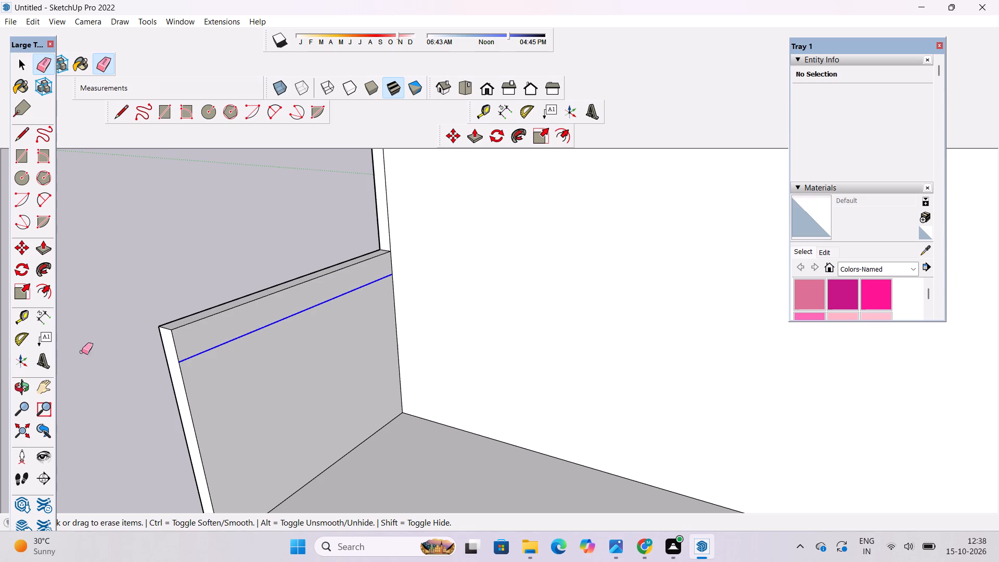
left_click(20, 387)
left_click_drag(129, 350, 331, 331)
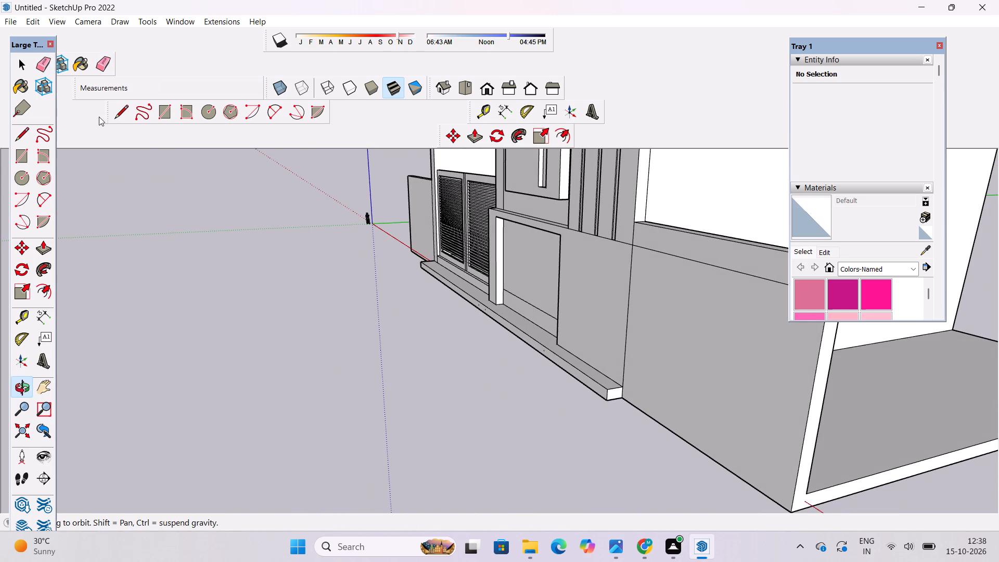
Erase the remaining seam line near the top of the low wall's outer face, beside the raised side slab.
left_click(103, 69)
scroll(162, 280, "down", 6)
scroll(417, 289, "up", 5)
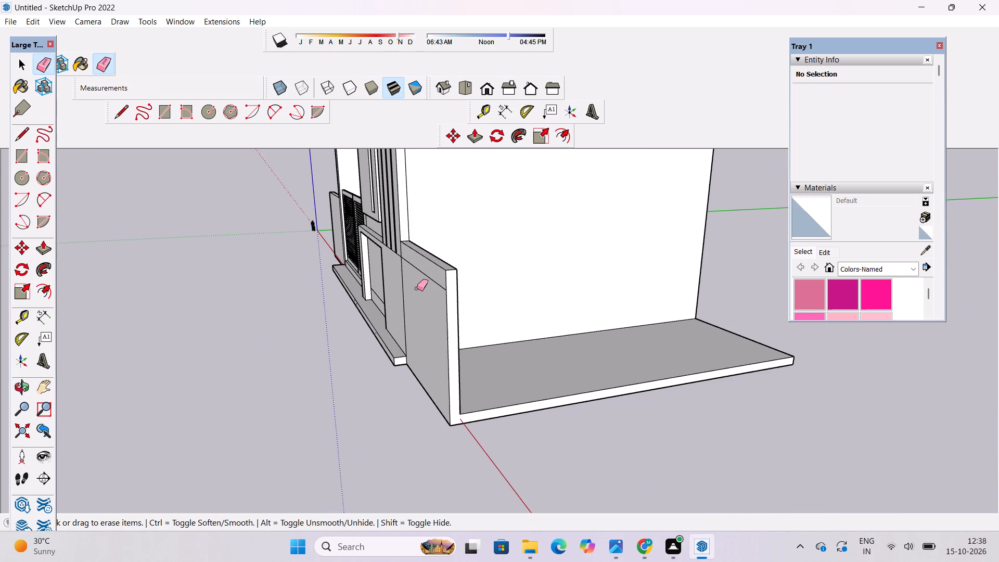
left_click_drag(428, 264, 429, 276)
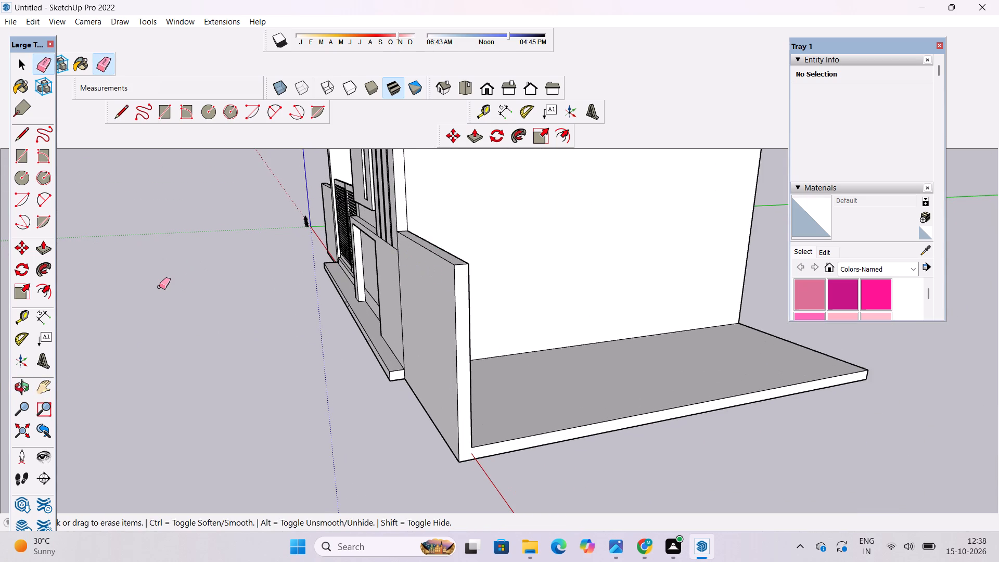
Examine the front facade, louvred gate, plinth and both low walls for leftover seam lines.
key("o")
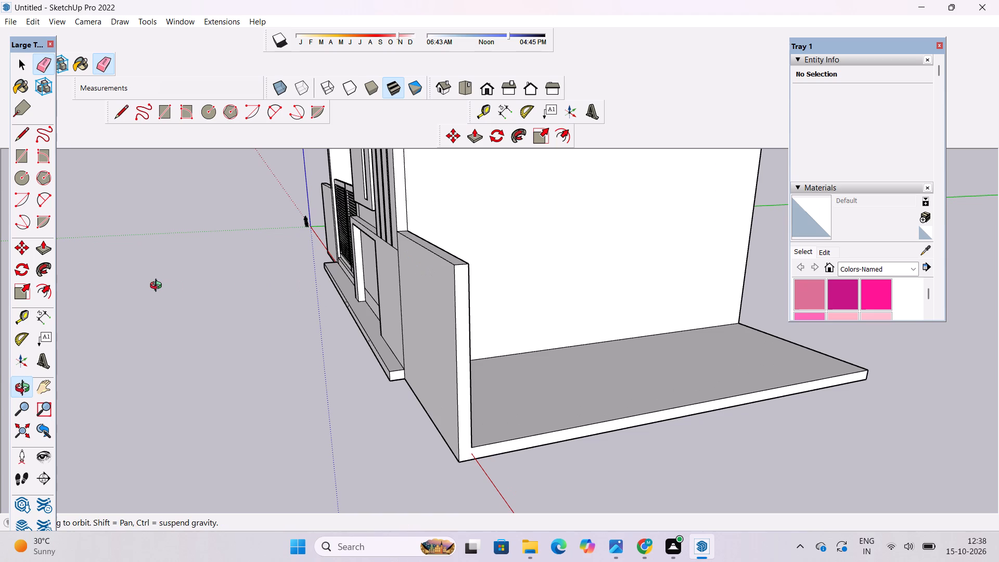
scroll(139, 272, "down", 5)
left_click_drag(134, 292, 443, 298)
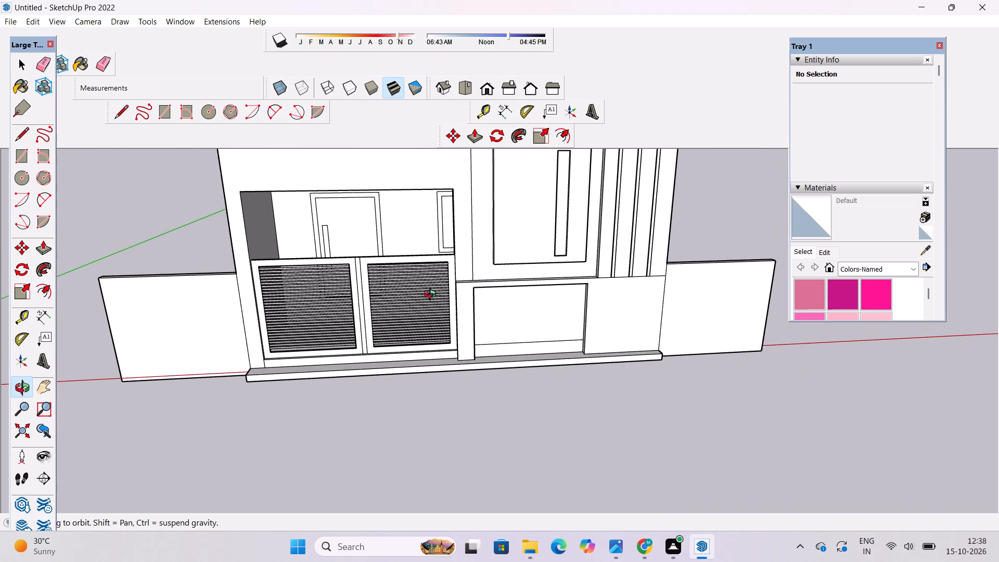
scroll(371, 306, "down", 3)
left_click_drag(366, 298, 352, 254)
left_click_drag(448, 308, 445, 308, "shift")
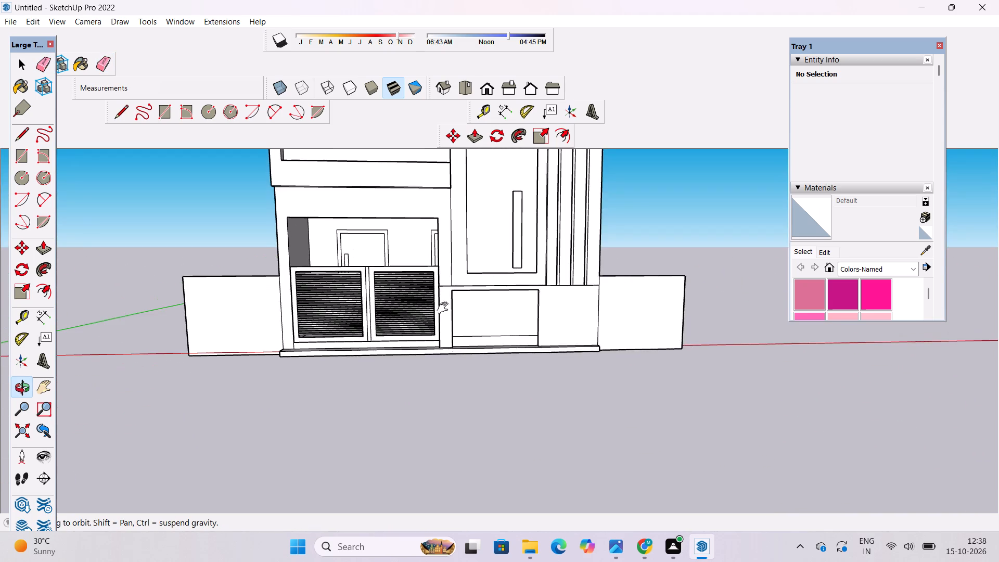
left_click_drag(445, 308, 421, 311, "shift")
scroll(421, 302, "down", 6)
left_click_drag(421, 324, 417, 354, "shift")
left_click_drag(422, 346, 423, 297)
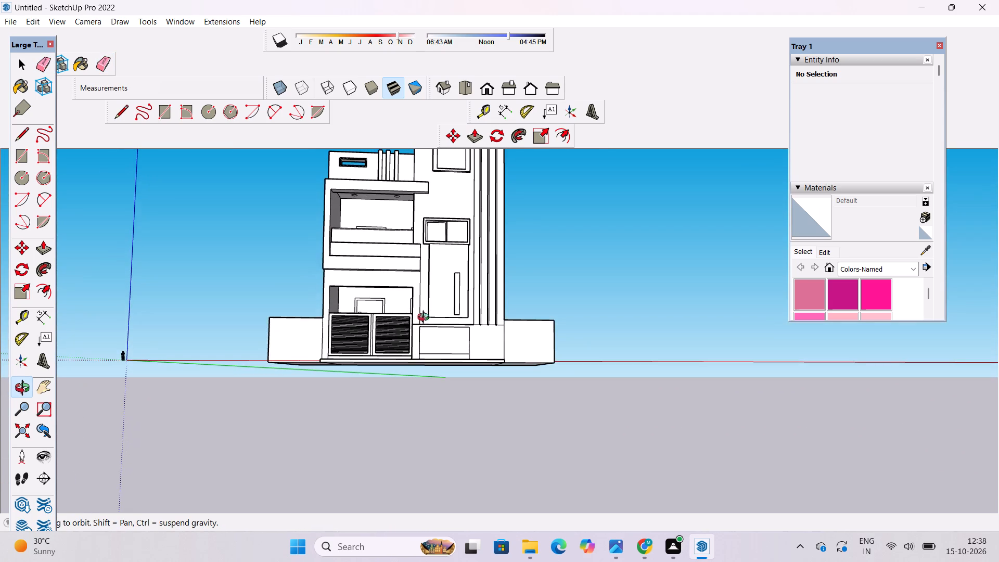
scroll(403, 322, "down", 1)
left_click_drag(401, 305, 401, 323, "shift")
left_click_drag(402, 334, 402, 364)
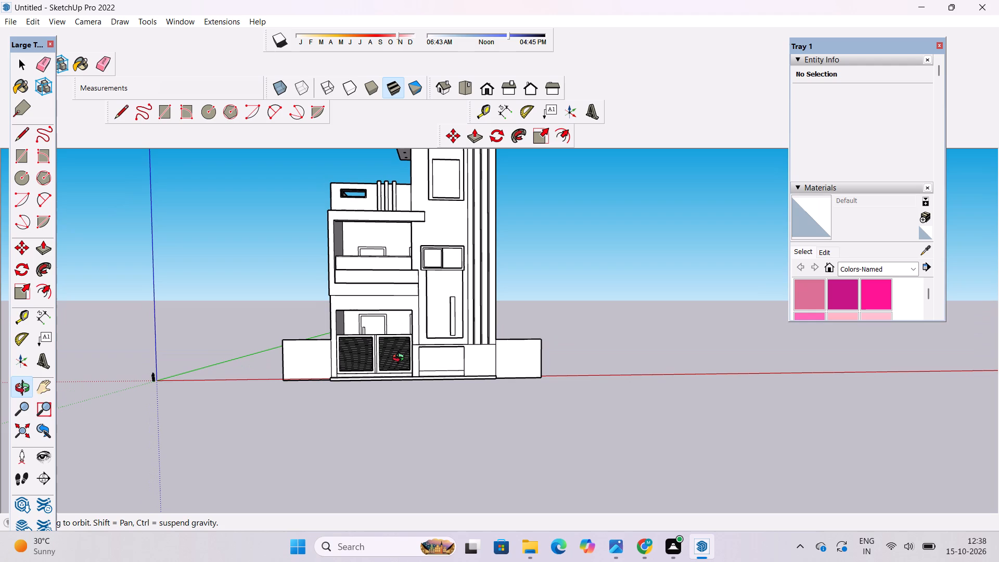
scroll(400, 356, "down", 3)
left_click_drag(401, 348, 388, 365, "shift")
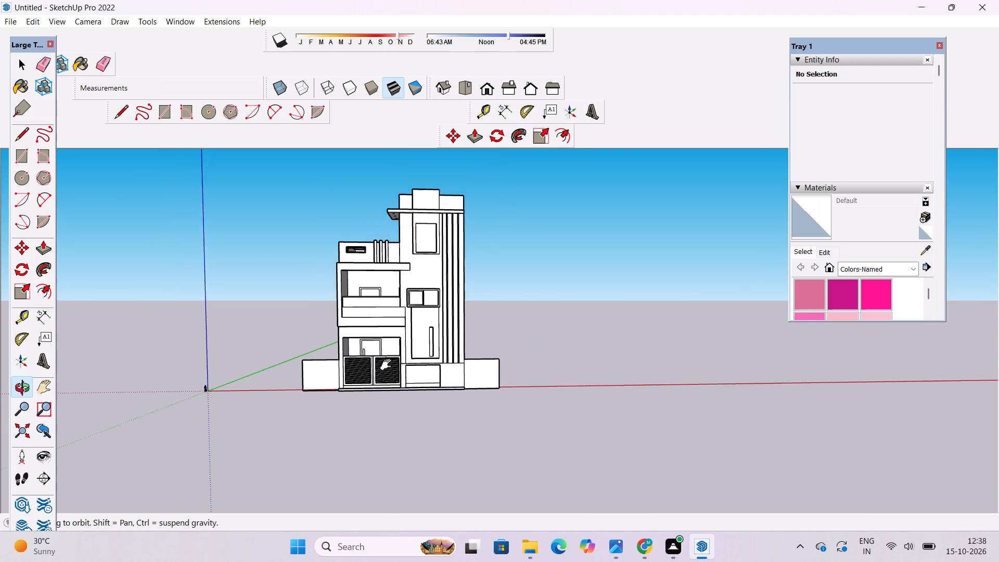
left_click_drag(388, 365, 388, 434)
scroll(409, 378, "up", 6)
left_click_drag(406, 364, 406, 404, "shift")
left_click_drag(405, 407, 402, 402)
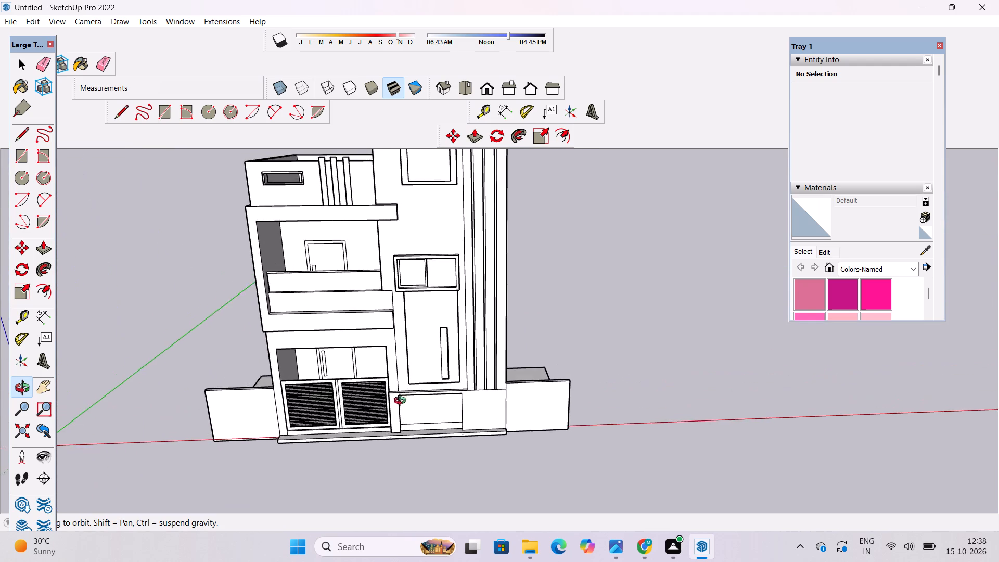
left_click_drag(402, 402, 401, 383)
scroll(401, 378, "up", 5)
left_click_drag(344, 440, 350, 406, "shift")
left_click_drag(351, 434, 358, 382)
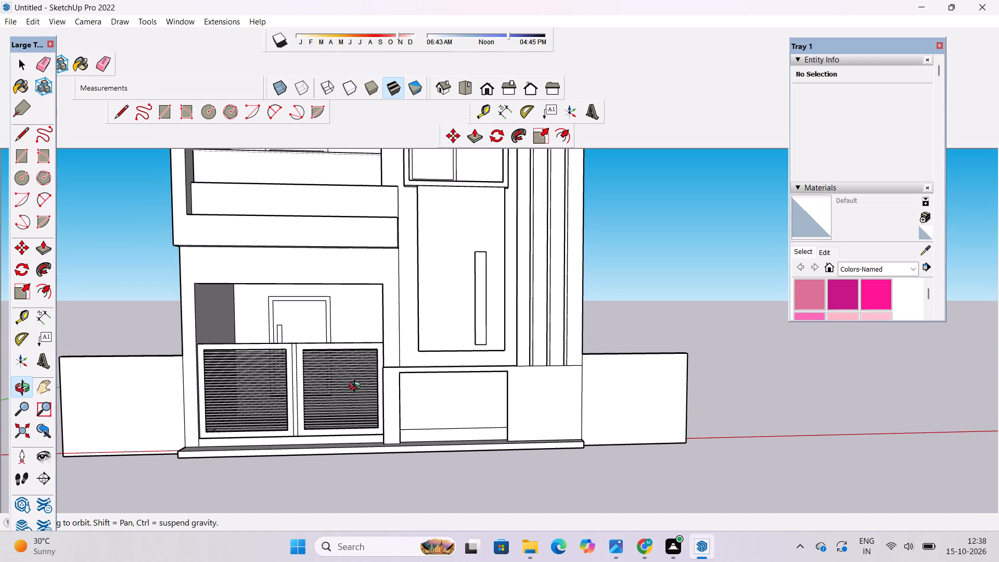
scroll(421, 441, "up", 5)
left_click_drag(263, 440, 528, 431, "shift")
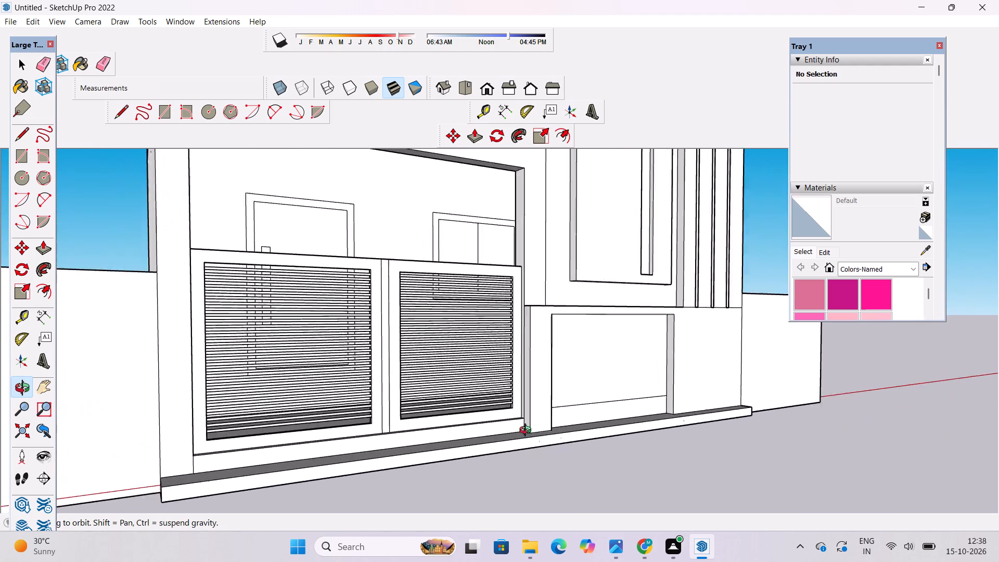
left_click_drag(528, 431, 421, 437, "shift")
left_click_drag(420, 437, 338, 420)
left_click_drag(294, 411, 421, 433, "shift")
left_click_drag(424, 447, 424, 461)
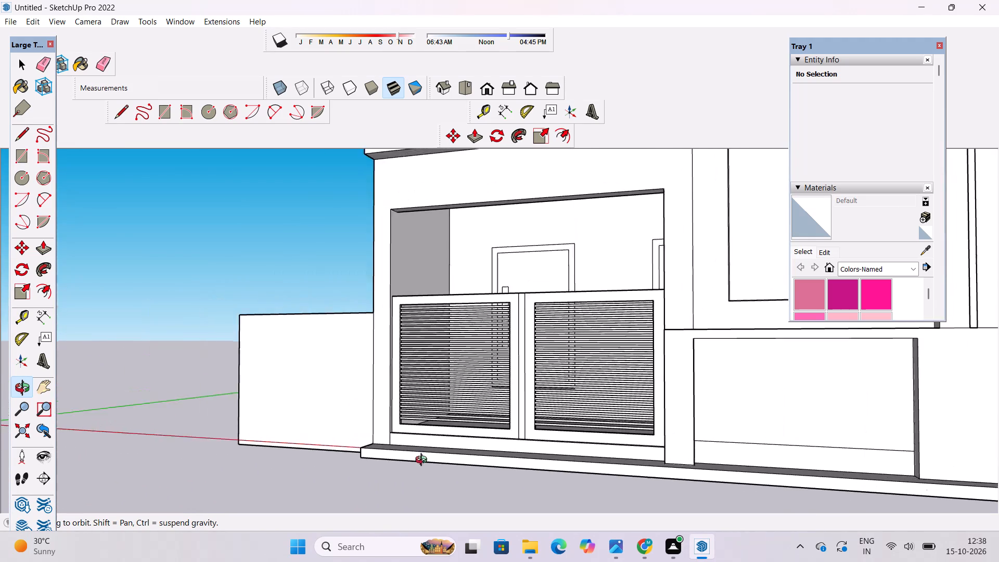
left_click_drag(424, 461, 420, 496)
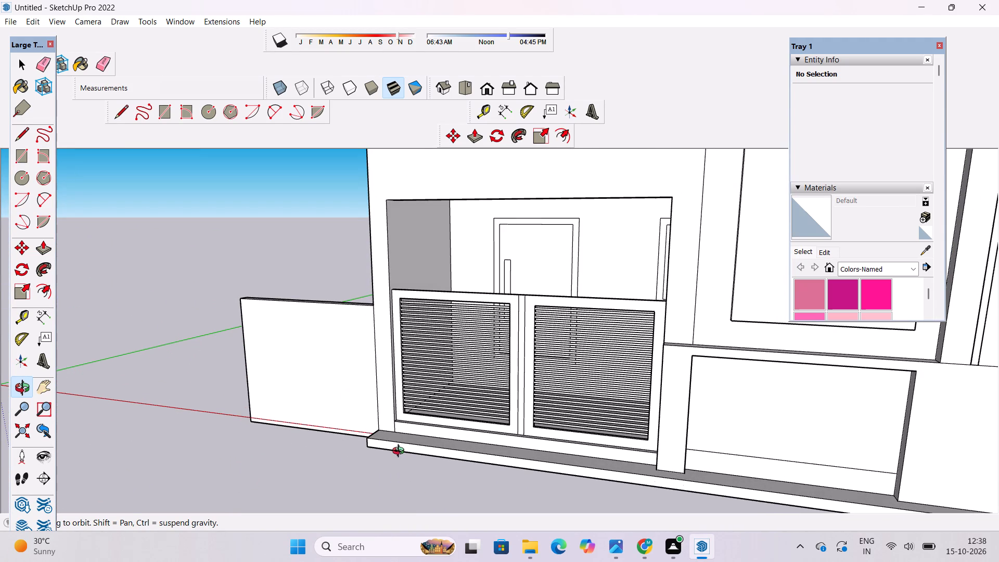
scroll(401, 452, "down", 5)
left_click_drag(386, 466, 477, 386)
scroll(462, 397, "up", 9)
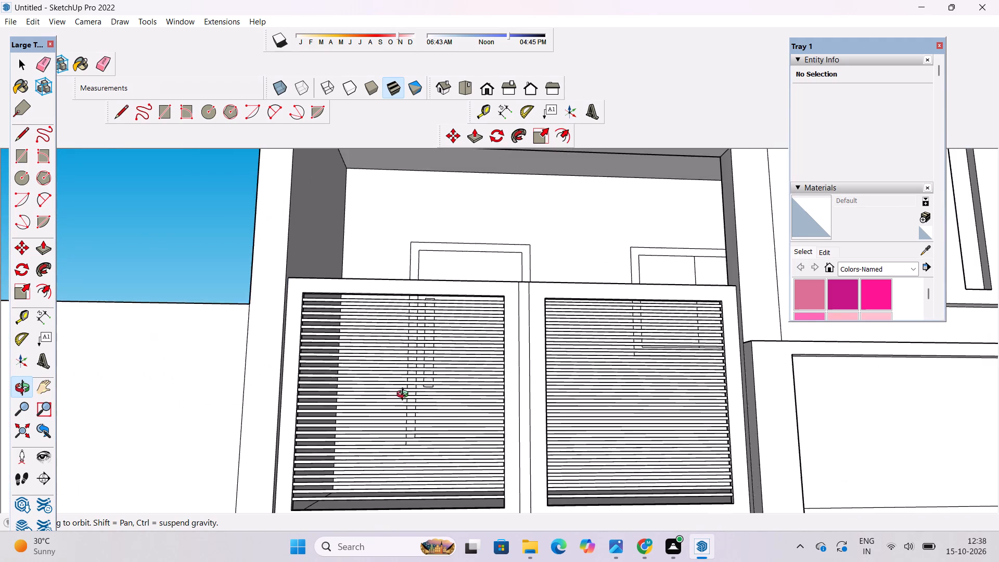
scroll(405, 395, "up", 10)
left_click_drag(419, 341, 433, 447)
scroll(431, 381, "down", 12)
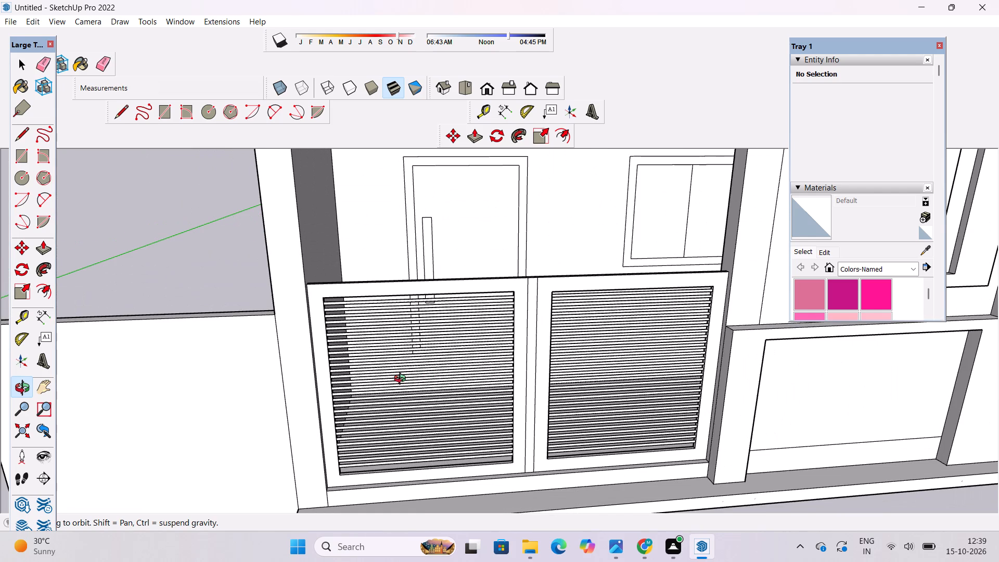
scroll(402, 380, "down", 10)
left_click_drag(246, 435, 243, 388)
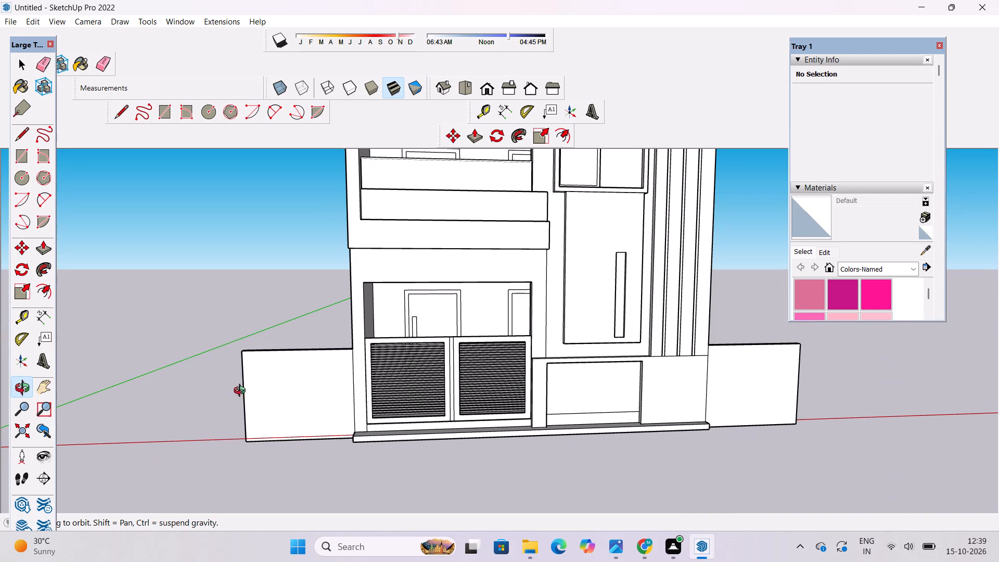
scroll(158, 386, "up", 5)
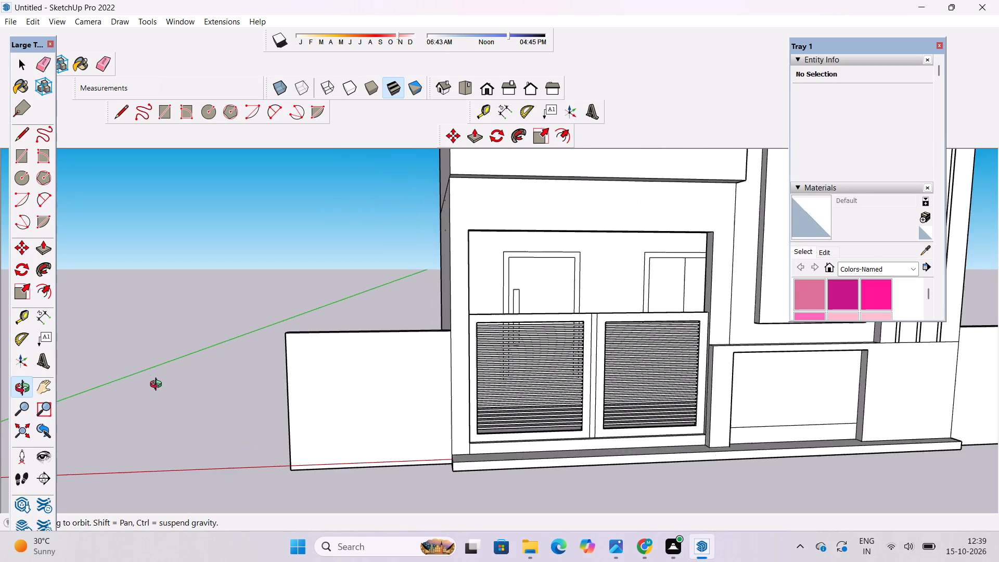
Erase the horizontal seam across the gate-side wall of the house, including the short piece near the front corner.
scroll(158, 386, "down", 3)
left_click_drag(163, 393, 475, 390)
left_click_drag(503, 369, 457, 452)
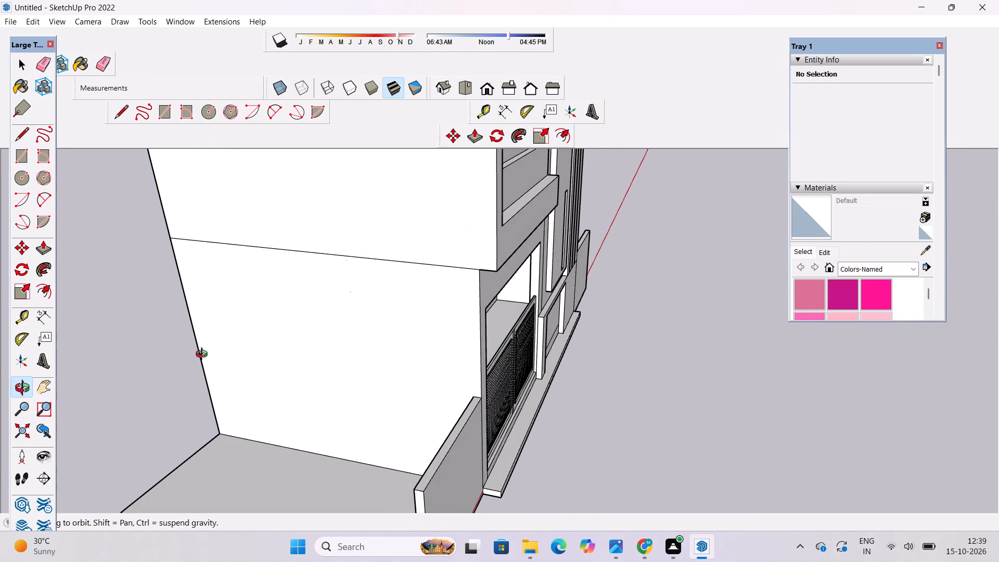
left_click(104, 67)
left_click_drag(330, 235, 336, 261)
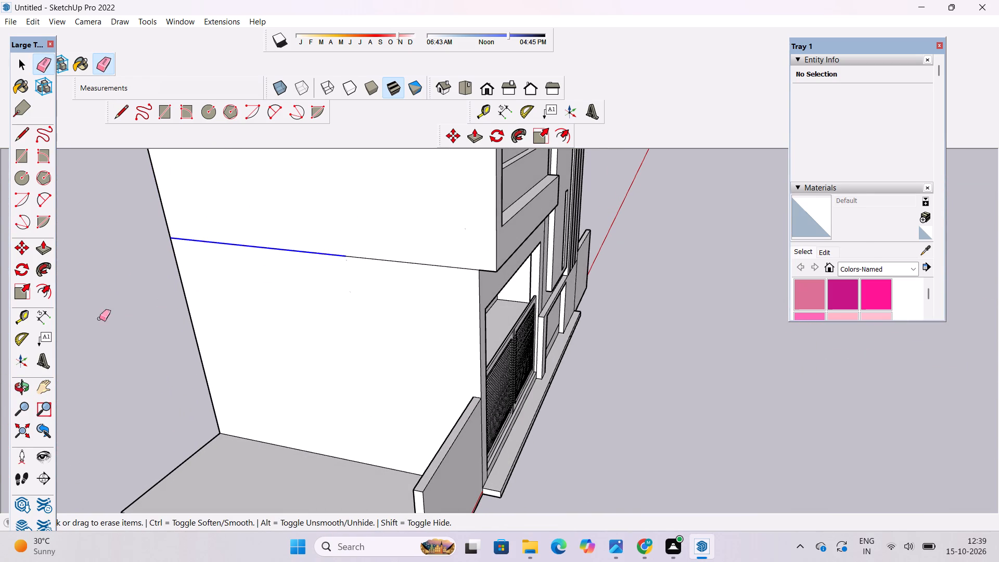
left_click_drag(381, 241, 389, 274)
scroll(485, 266, "up", 3)
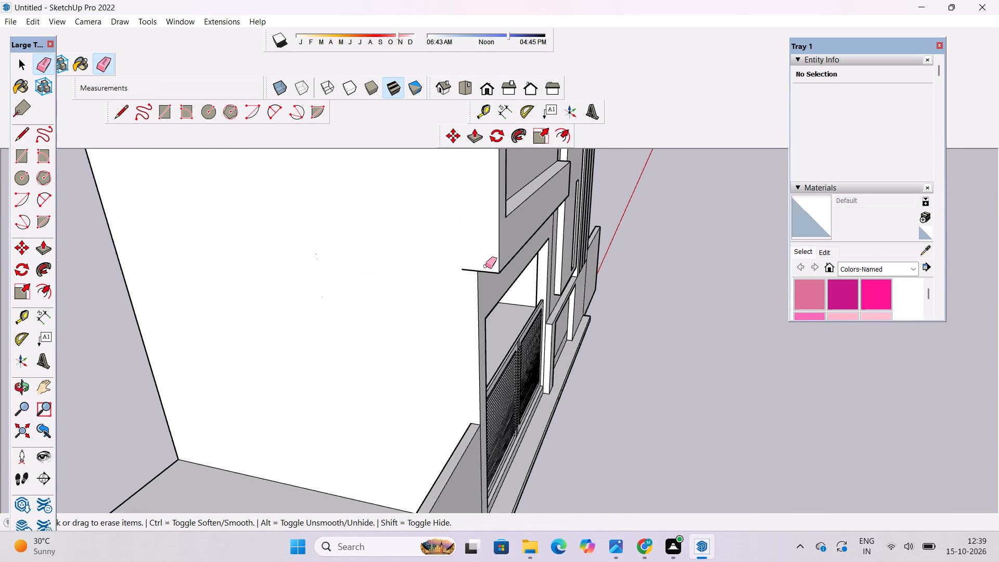
scroll(485, 266, "up", 1)
left_click_drag(476, 262, 469, 273)
Review the whole house from the front and gate side, checking the balconies, parapets, tower and low walls.
left_click(20, 387)
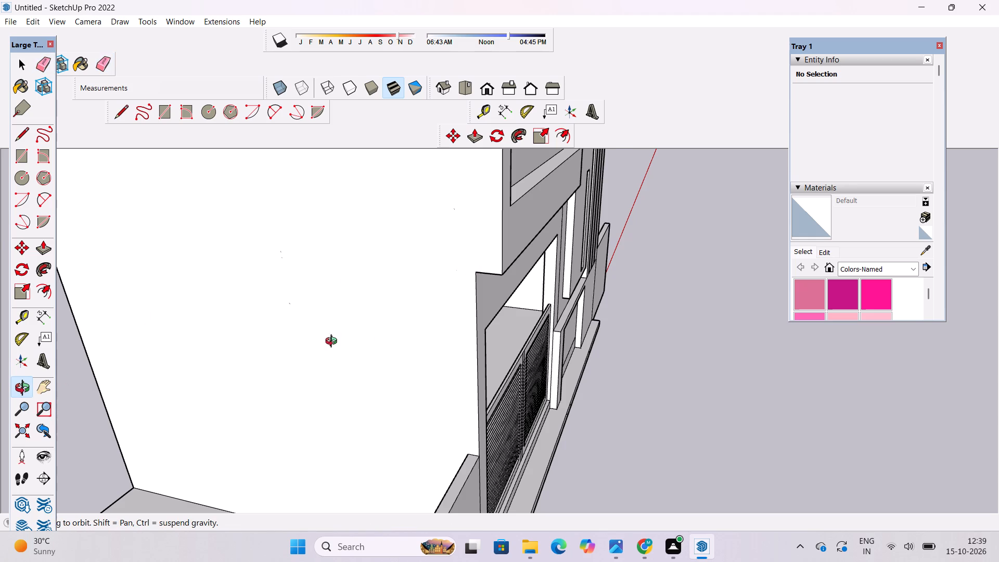
scroll(371, 336, "down", 5)
left_click_drag(514, 416, 195, 319)
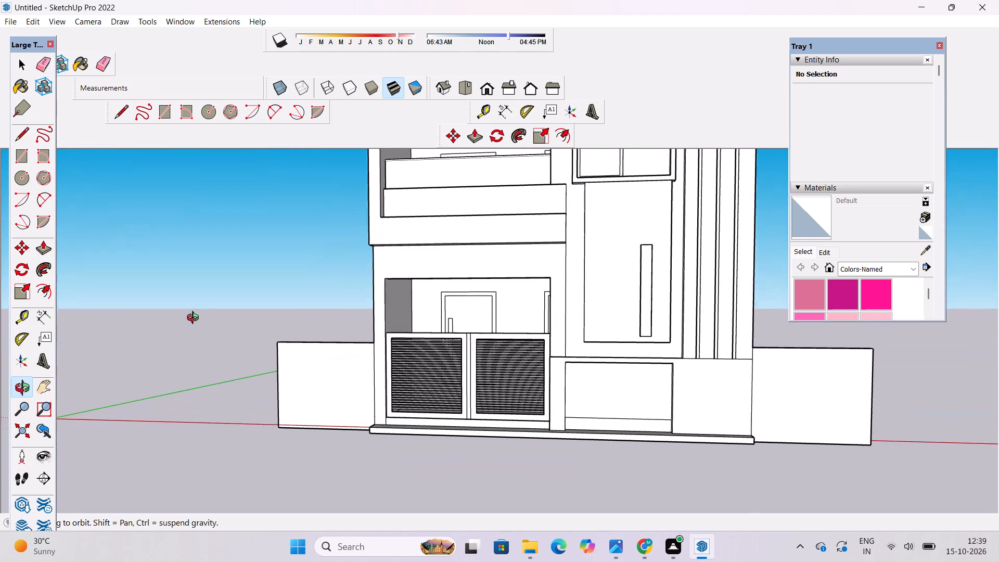
left_click_drag(195, 319, 196, 321)
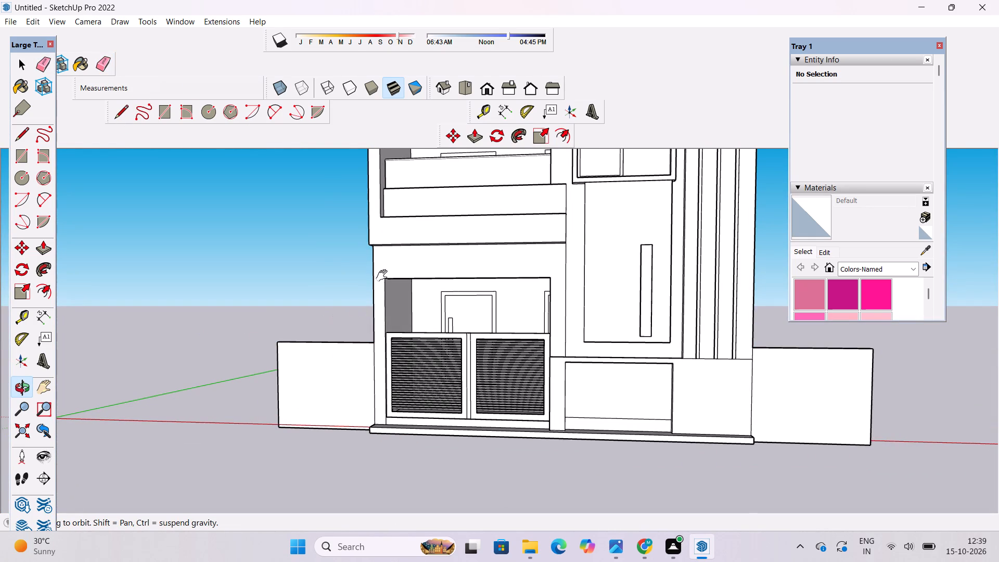
left_click_drag(384, 276, 363, 324, "shift")
left_click_drag(362, 326, 452, 338)
left_click_drag(446, 303, 423, 326, "shift")
left_click_drag(416, 335, 400, 364)
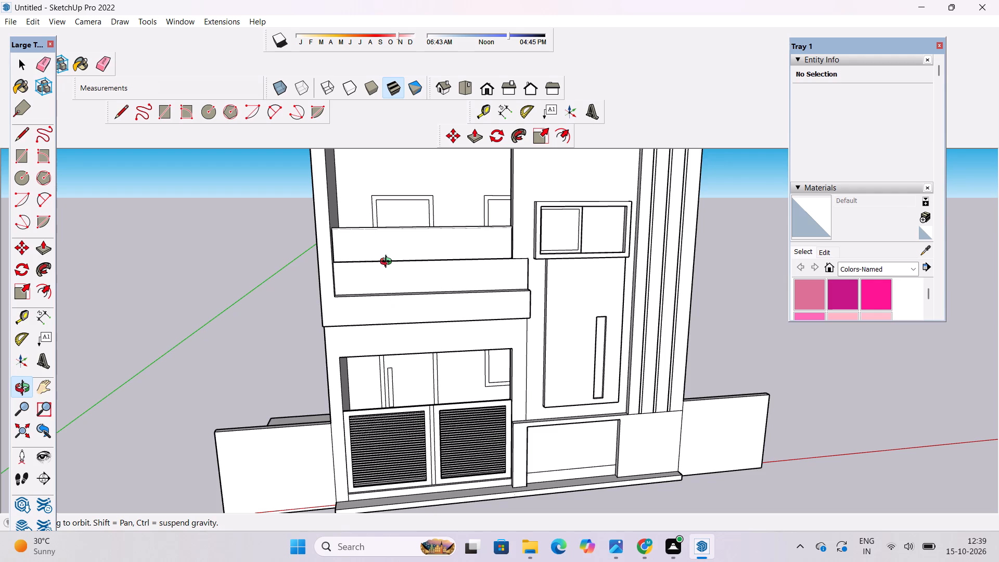
left_click_drag(343, 278, 300, 363, "shift")
left_click_drag(300, 365, 315, 373)
scroll(308, 354, "down", 6)
left_click_drag(362, 371, 327, 378, "shift")
left_click_drag(300, 394, 293, 381)
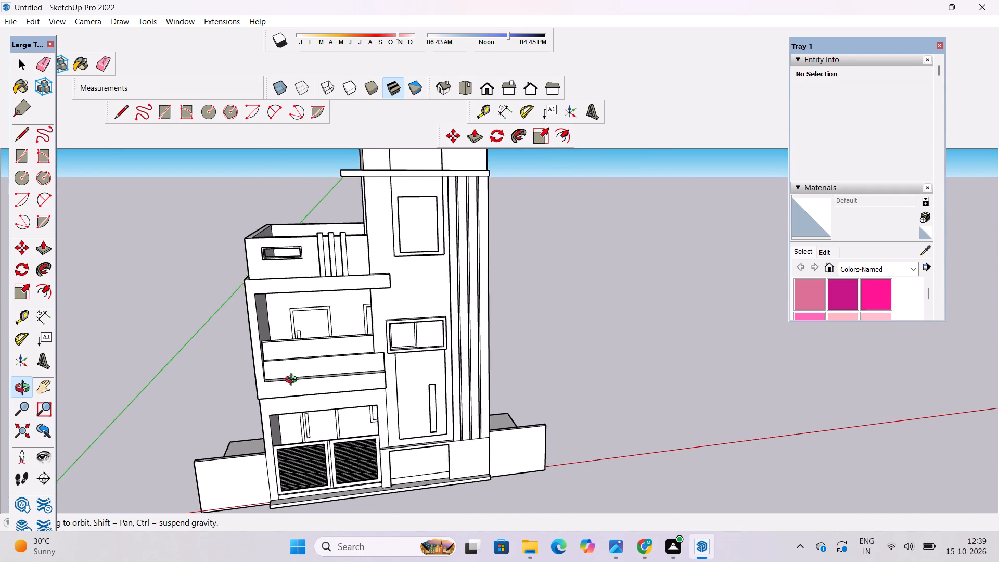
left_click_drag(293, 381, 281, 333)
scroll(248, 359, "up", 2)
left_click_drag(234, 353, 369, 415)
left_click_drag(369, 415, 378, 394, "shift")
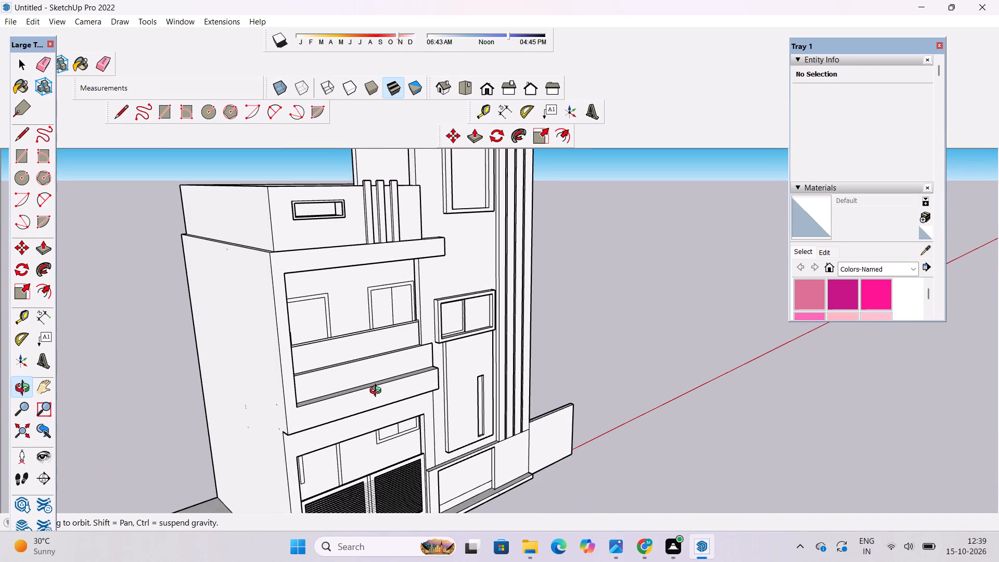
left_click_drag(366, 412, 363, 384, "shift")
left_click_drag(378, 383, 289, 380)
scroll(280, 379, "down", 4, "shift")
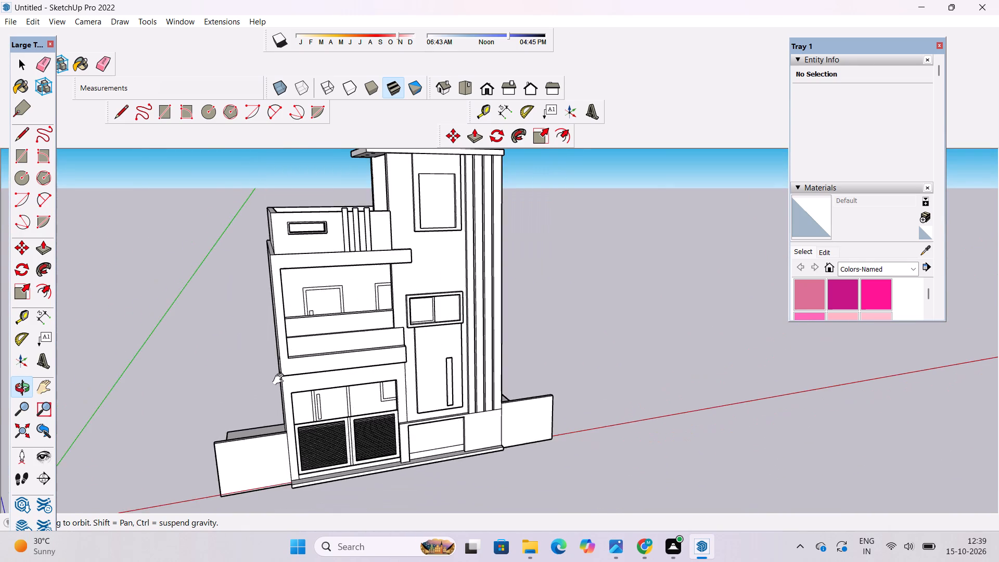
left_click_drag(417, 378, 354, 389, "shift")
left_click_drag(364, 387, 362, 398, "shift")
left_click_drag(362, 398, 251, 355)
scroll(303, 356, "up", 3)
left_click_drag(285, 362, 343, 394, "shift")
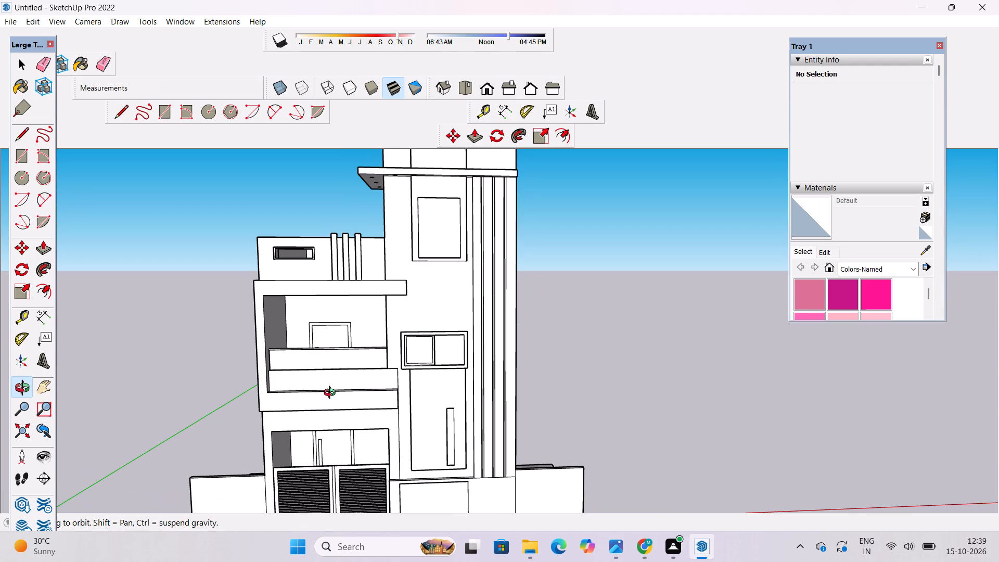
scroll(342, 393, "down", 2)
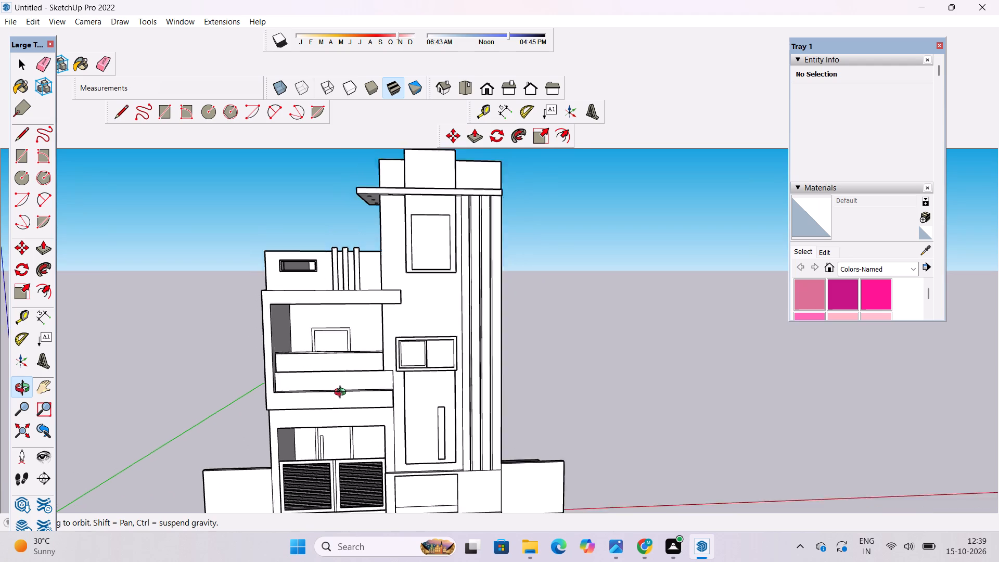
scroll(342, 393, "down", 8)
scroll(329, 416, "up", 6)
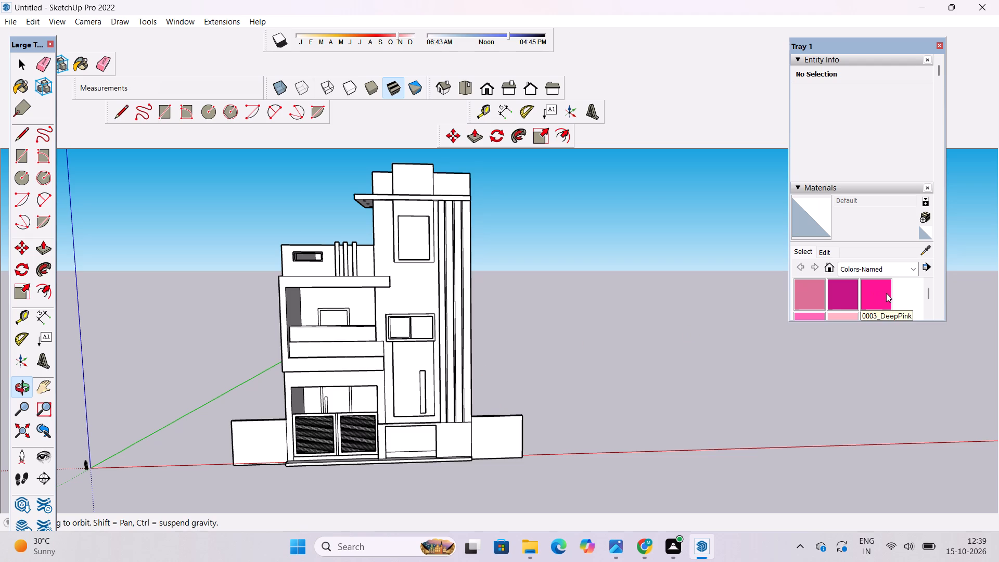
Paint the tall panel below the tower's two-pane window with 0003_DeepPink from Colors-Named.
scroll(853, 160, "down", 1)
left_click(868, 227)
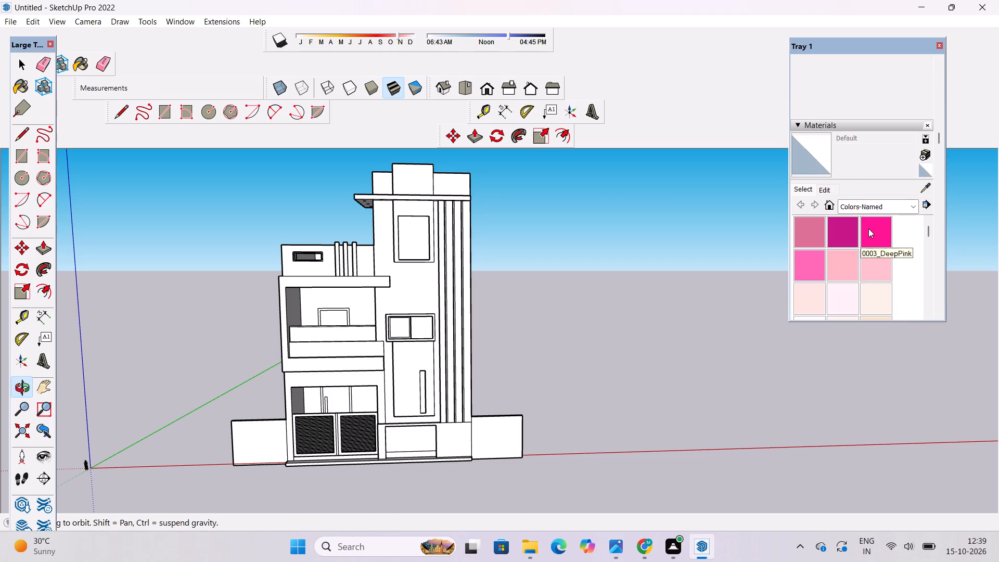
scroll(417, 403, "up", 4)
left_click(408, 372)
scroll(432, 503, "down", 5)
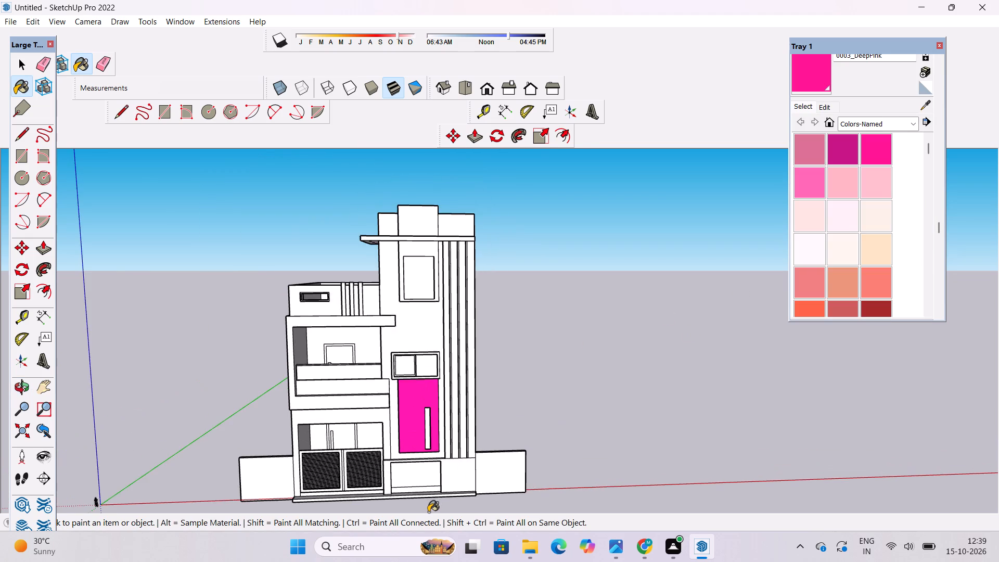
Paint the raised block on top of the tower and the surround of its upper window with 0003_DeepPink.
scroll(428, 512, "down", 3)
scroll(423, 288, "up", 5)
left_click(420, 283)
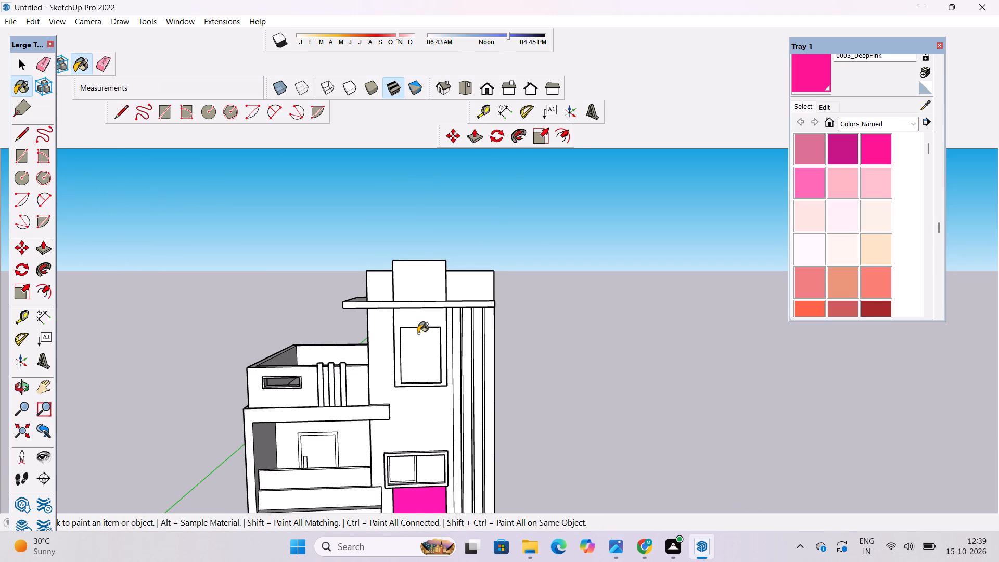
scroll(437, 279, "up", 8)
left_click(413, 376)
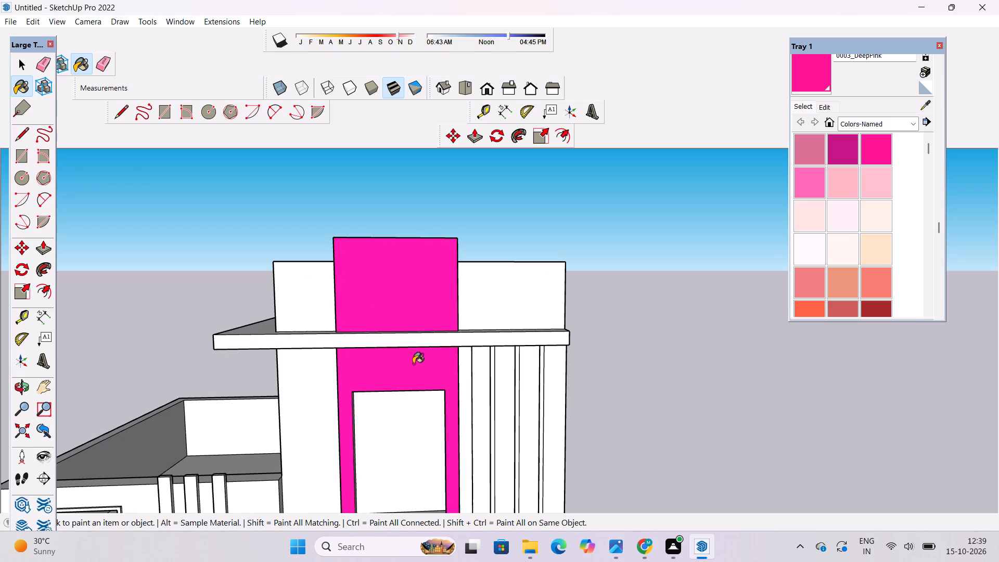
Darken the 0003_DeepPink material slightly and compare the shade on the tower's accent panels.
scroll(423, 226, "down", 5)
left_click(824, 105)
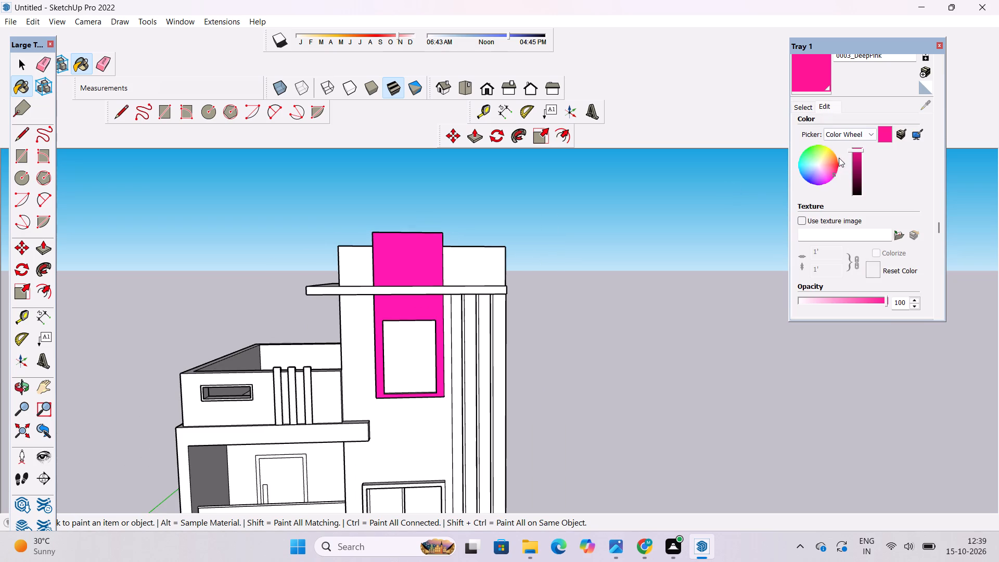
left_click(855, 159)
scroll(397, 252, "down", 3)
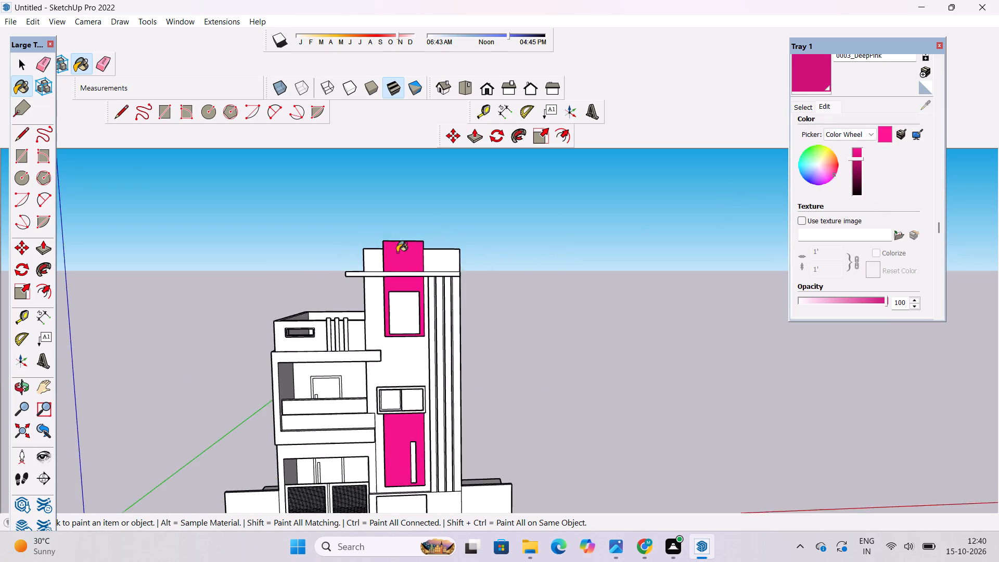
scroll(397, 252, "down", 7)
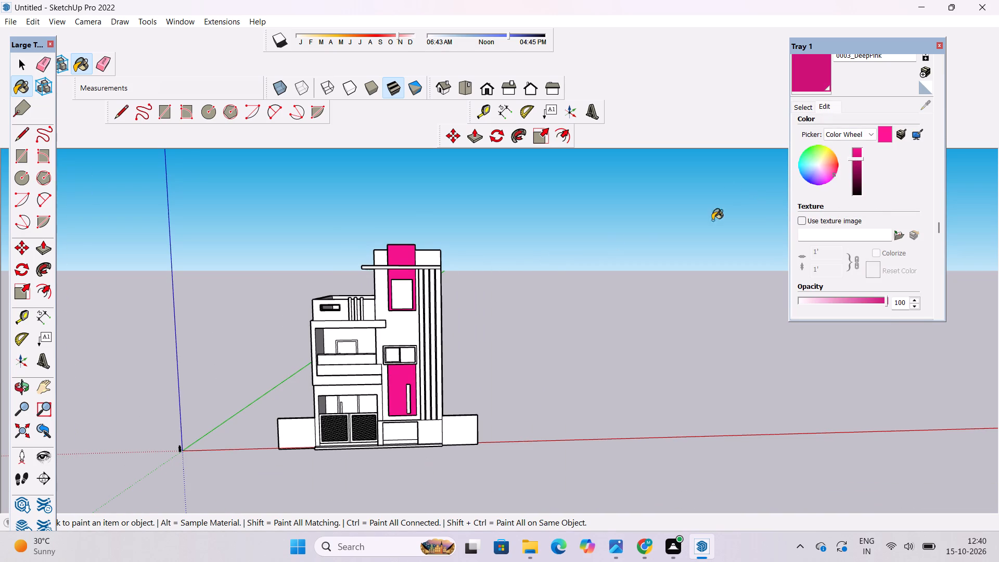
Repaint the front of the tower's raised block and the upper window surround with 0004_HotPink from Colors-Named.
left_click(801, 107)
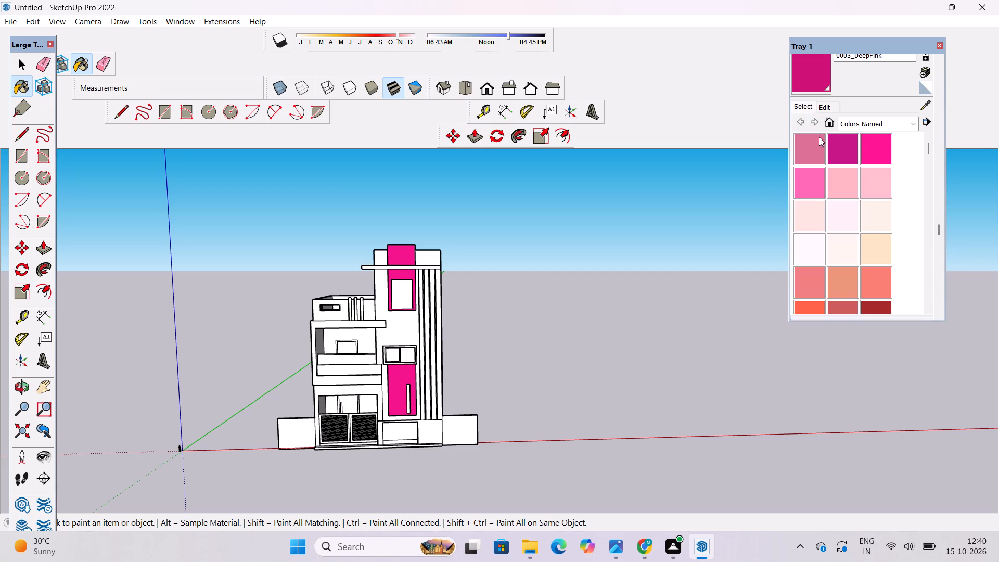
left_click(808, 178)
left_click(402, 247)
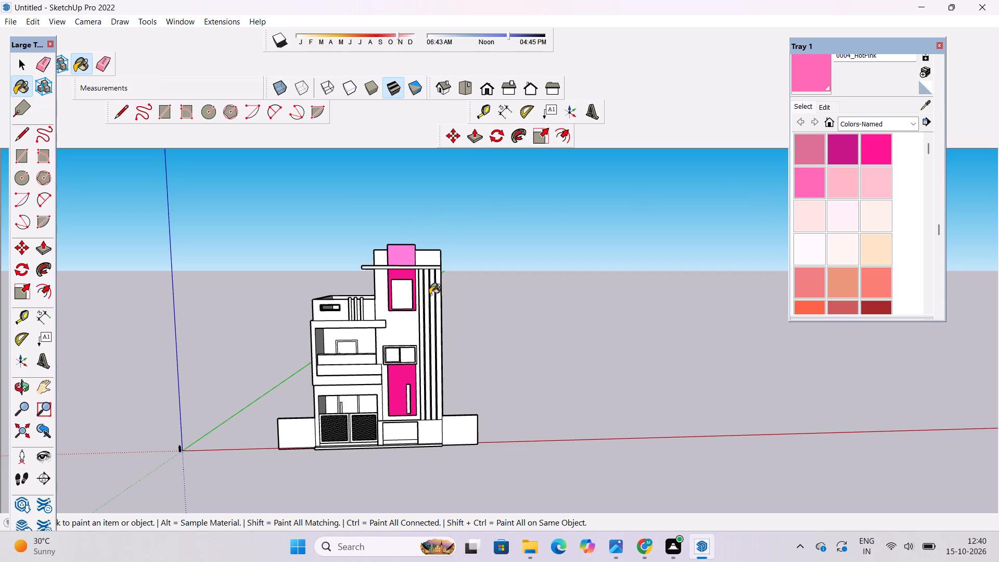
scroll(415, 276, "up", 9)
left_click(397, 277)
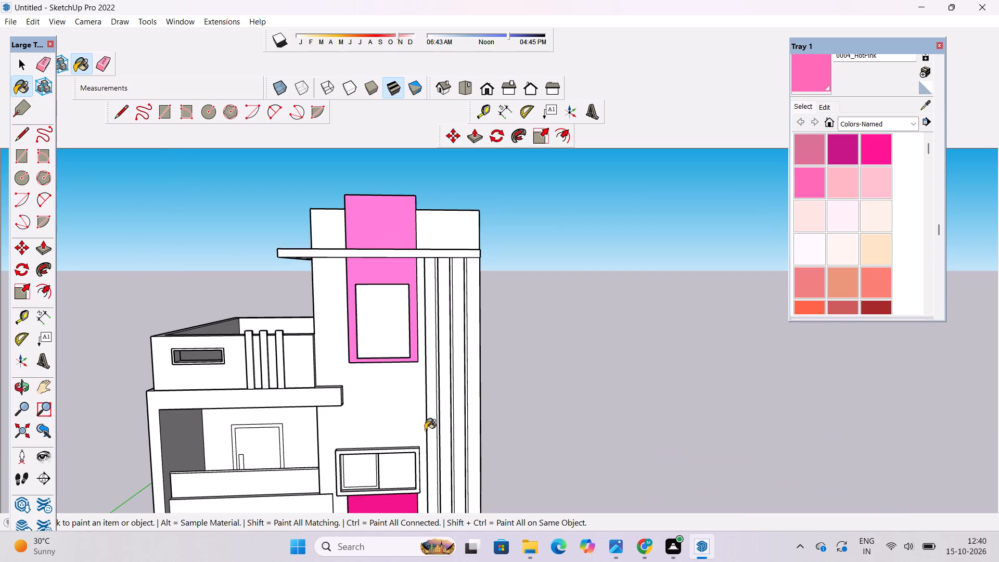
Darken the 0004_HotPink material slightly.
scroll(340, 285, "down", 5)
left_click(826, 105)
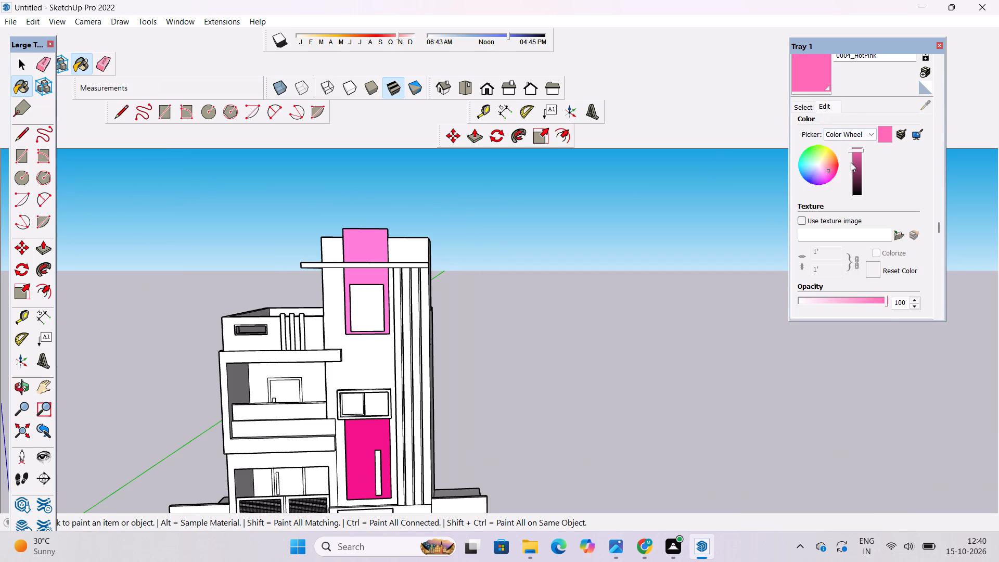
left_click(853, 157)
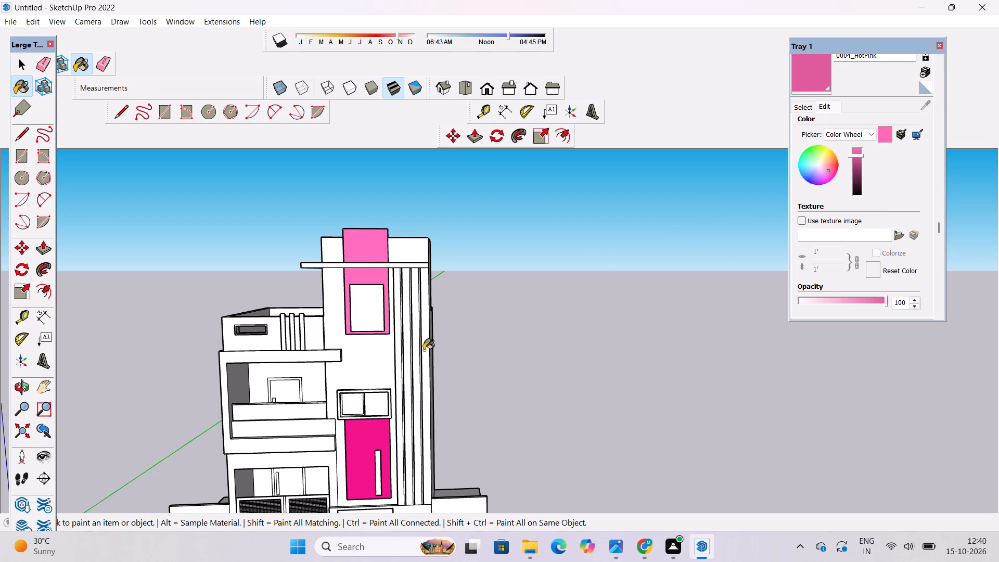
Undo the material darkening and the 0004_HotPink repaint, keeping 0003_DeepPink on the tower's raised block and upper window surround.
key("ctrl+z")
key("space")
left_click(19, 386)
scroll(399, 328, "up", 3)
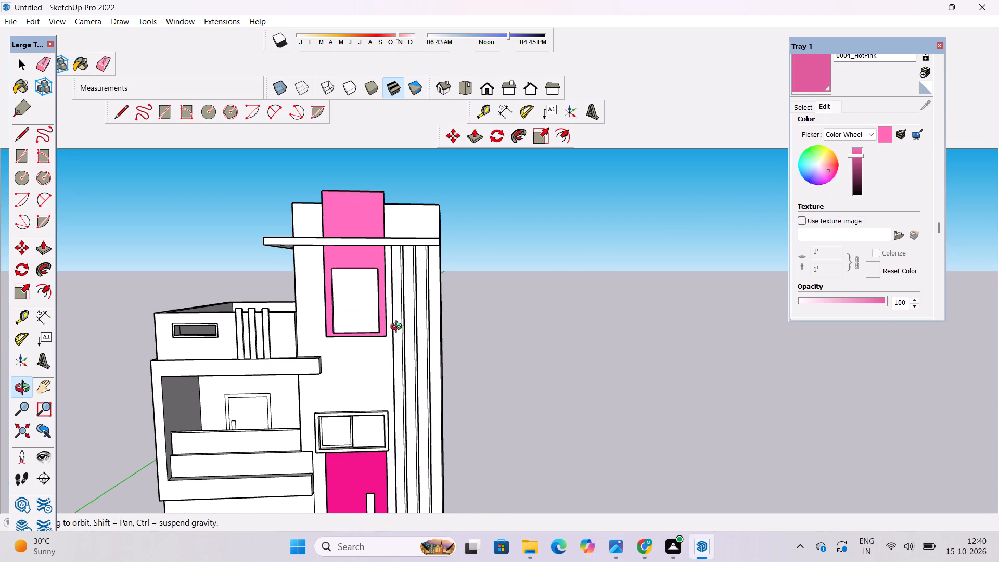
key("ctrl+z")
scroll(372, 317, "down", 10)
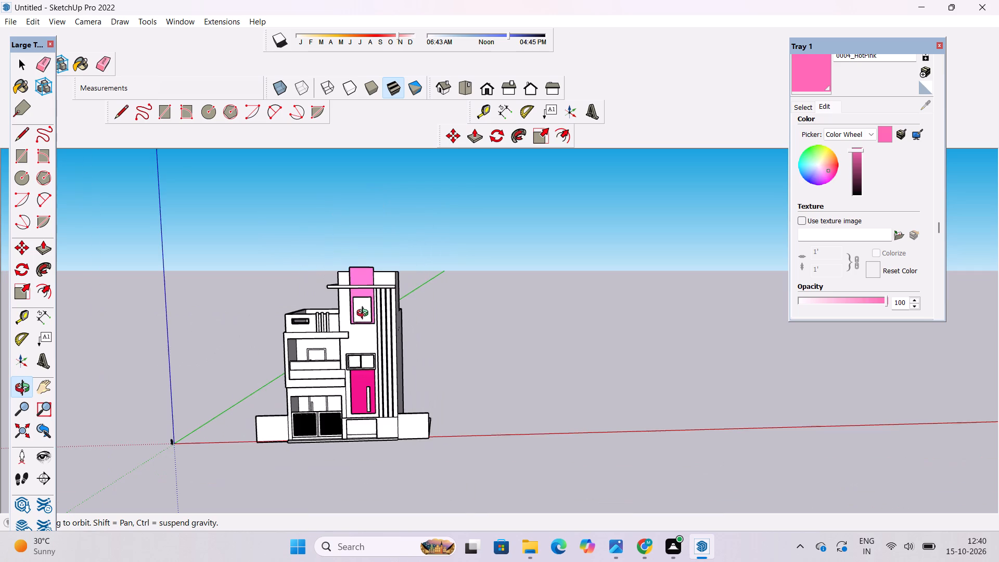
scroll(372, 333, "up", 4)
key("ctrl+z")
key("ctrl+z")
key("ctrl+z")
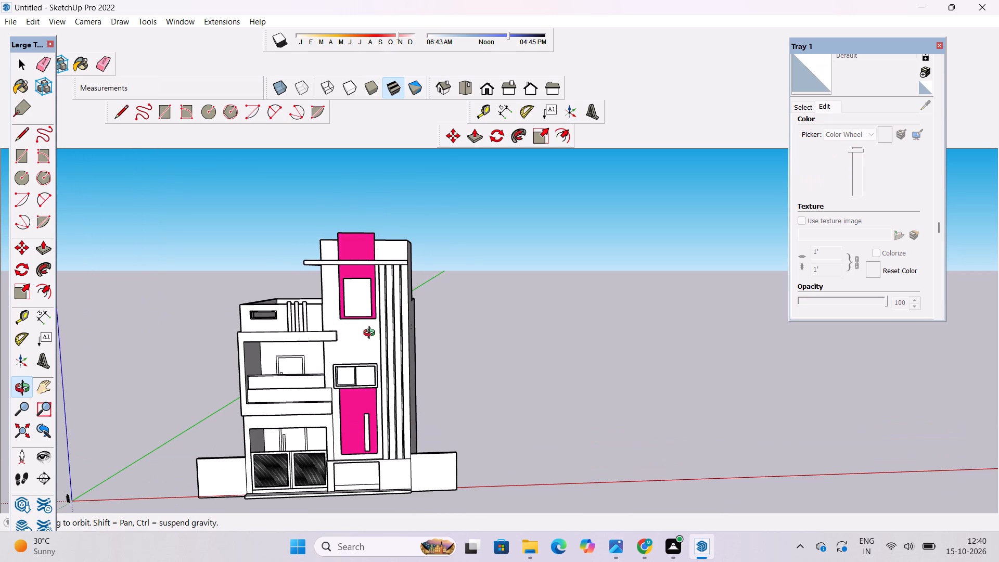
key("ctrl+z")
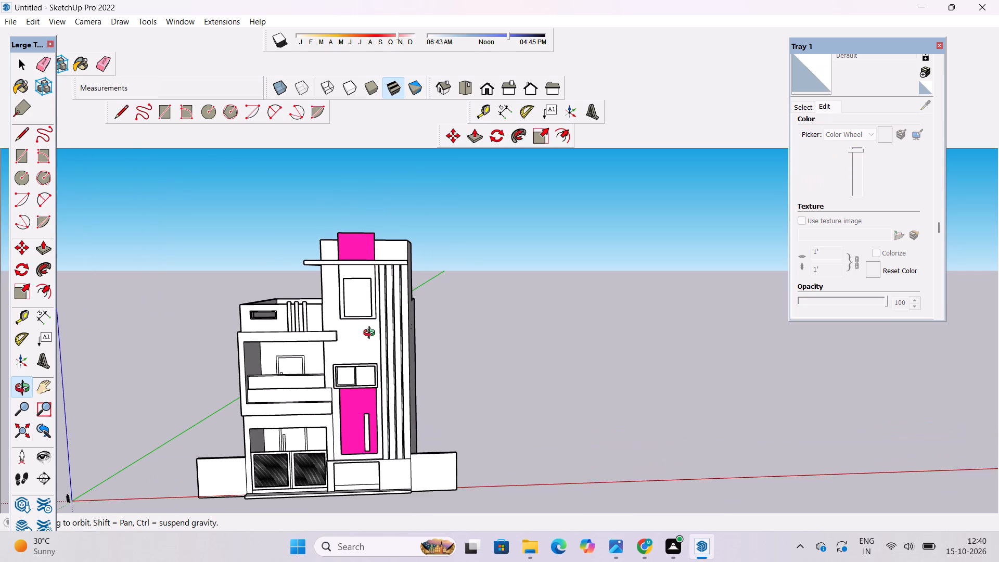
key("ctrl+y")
Paint the balcony-side edges of the tower's raised block and upper window surround with 0003_DeepPink.
scroll(349, 342, "up", 3)
left_click_drag(347, 366, 367, 339, "shift")
scroll(372, 303, "up", 4)
left_click_drag(366, 290, 363, 348, "shift")
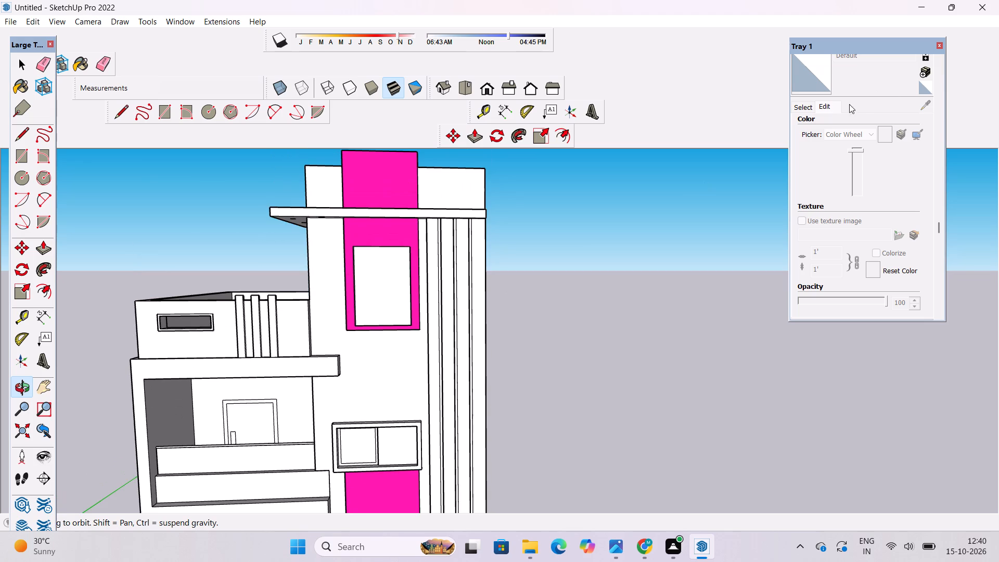
left_click(806, 104)
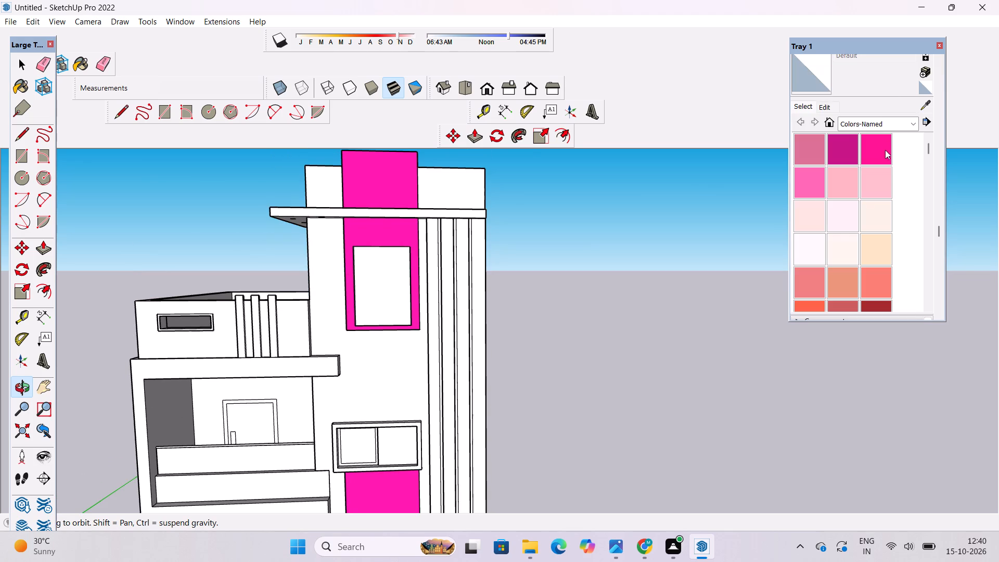
left_click(877, 148)
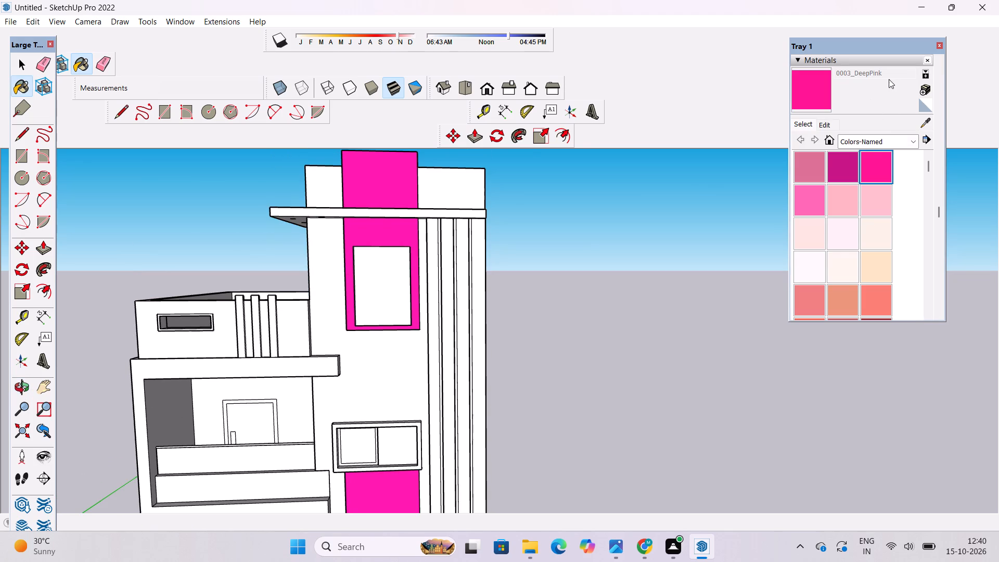
scroll(347, 270, "down", 6)
scroll(276, 265, "up", 12)
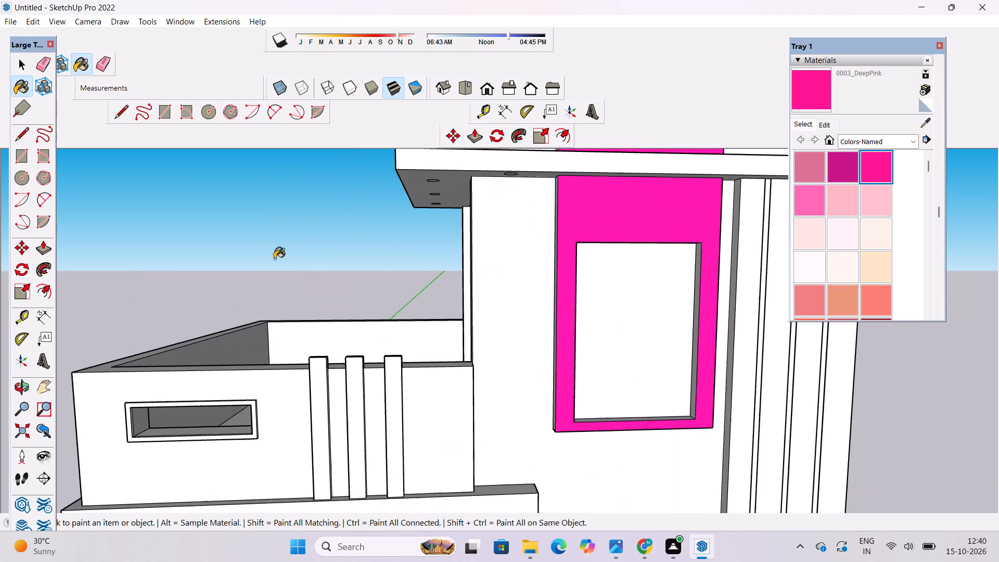
scroll(274, 259, "down", 3)
left_click(15, 390)
left_click_drag(202, 349, 375, 342)
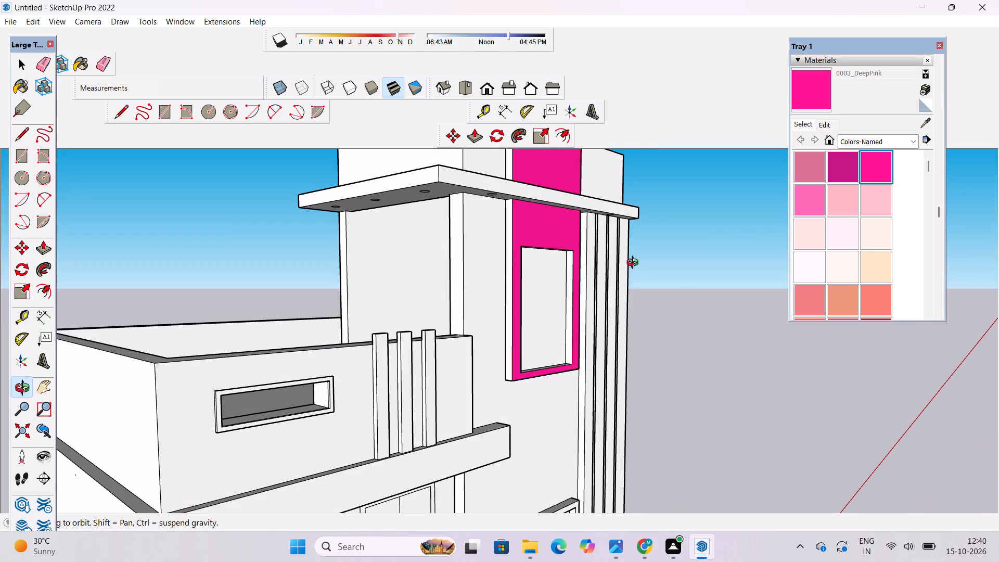
left_click(814, 98)
scroll(453, 386, "down", 6)
scroll(486, 233, "up", 8)
left_click(483, 241)
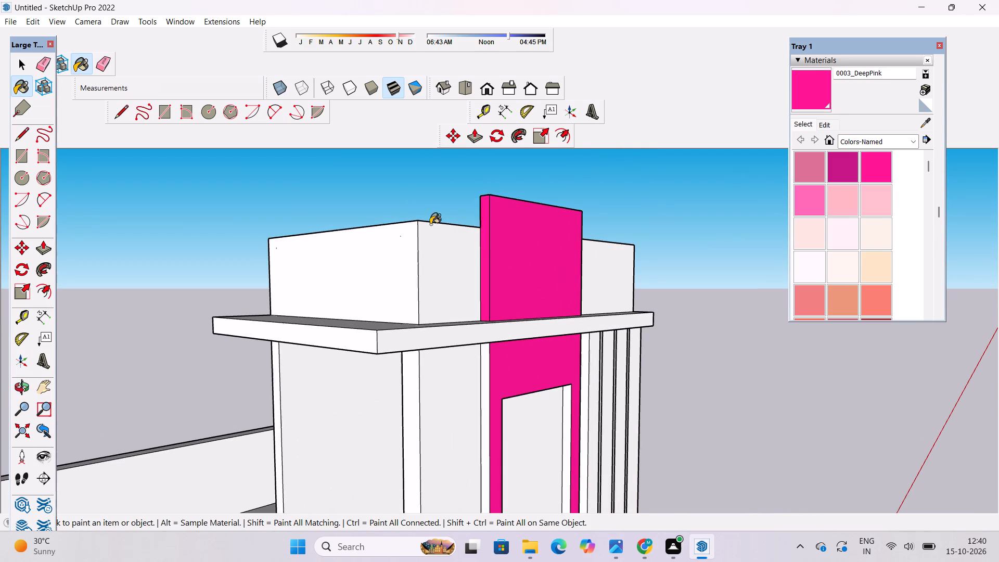
scroll(413, 203, "down", 6)
scroll(433, 316, "up", 10)
left_click(484, 241)
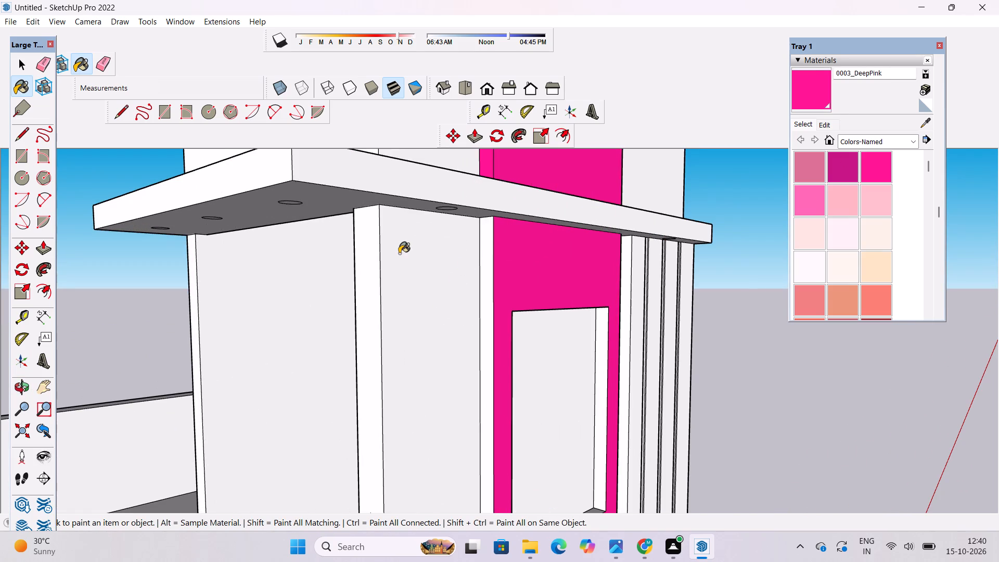
Paint the upper window recess's fin-side inner face and its bottom ledge with 0003_DeepPink.
scroll(394, 252, "down", 1)
scroll(559, 349, "down", 4)
scroll(581, 359, "up", 5)
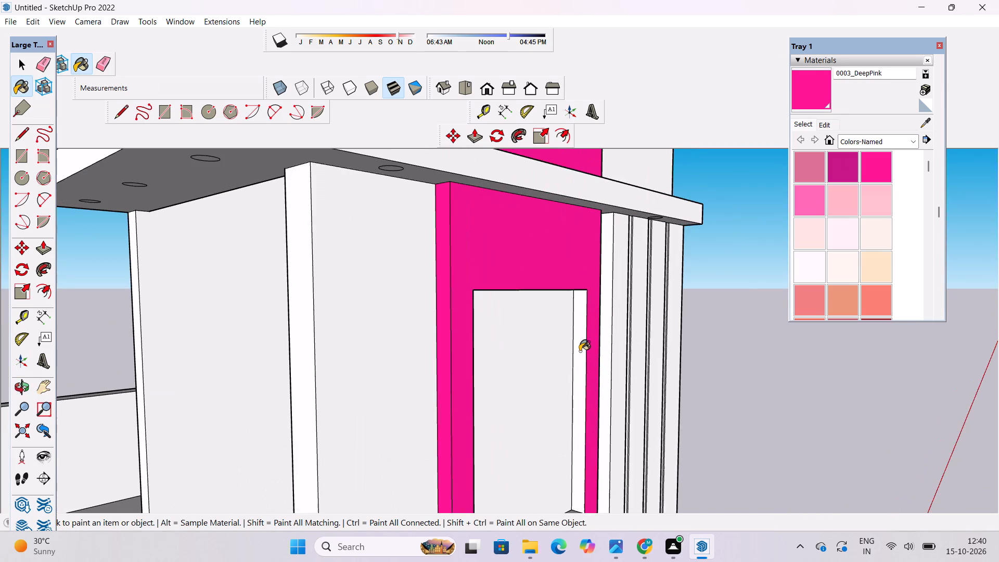
left_click(577, 346)
scroll(464, 298, "down", 11)
scroll(521, 395, "up", 13)
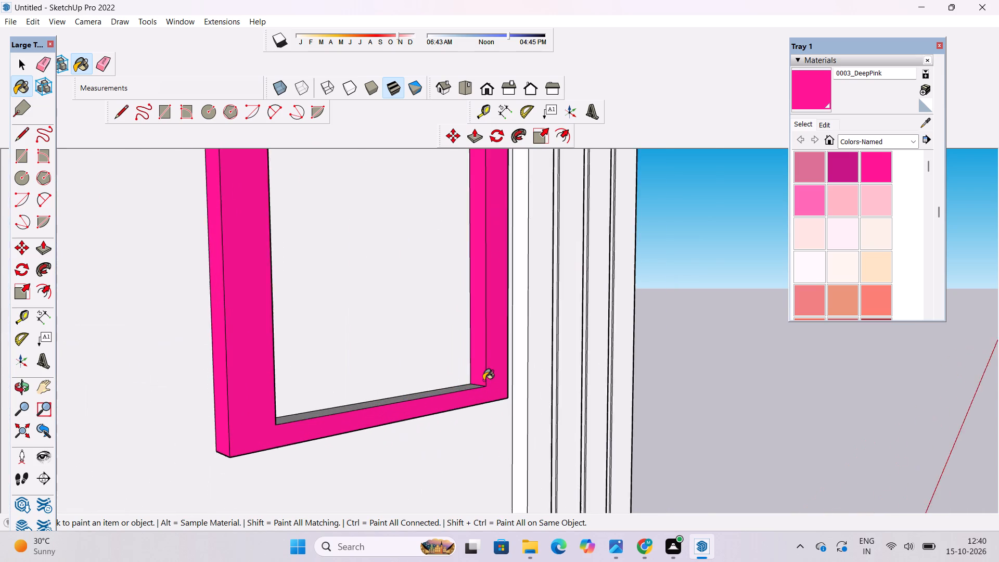
scroll(483, 380, "up", 4)
left_click(453, 390)
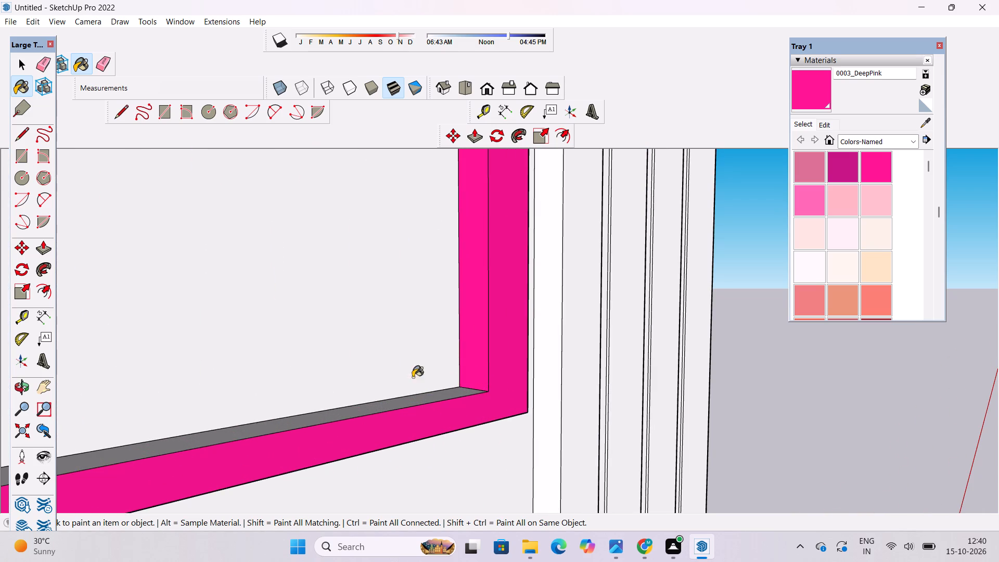
Paint the surround's outer edge beside the vertical fins and the recess's balcony-side inner face with 0003_DeepPink.
left_click(23, 388)
scroll(447, 365, "down", 6)
left_click_drag(732, 372, 666, 368)
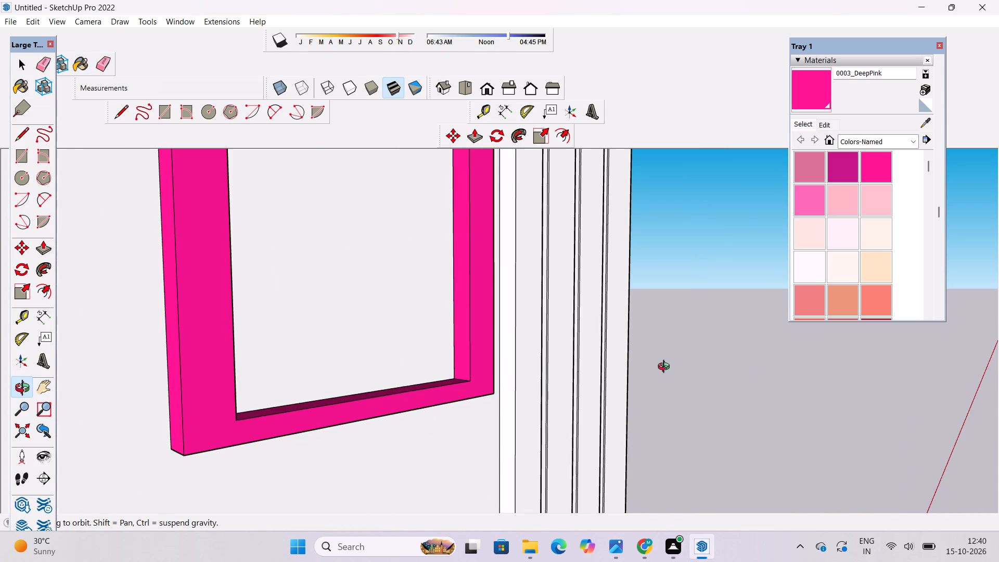
left_click_drag(666, 368, 427, 303)
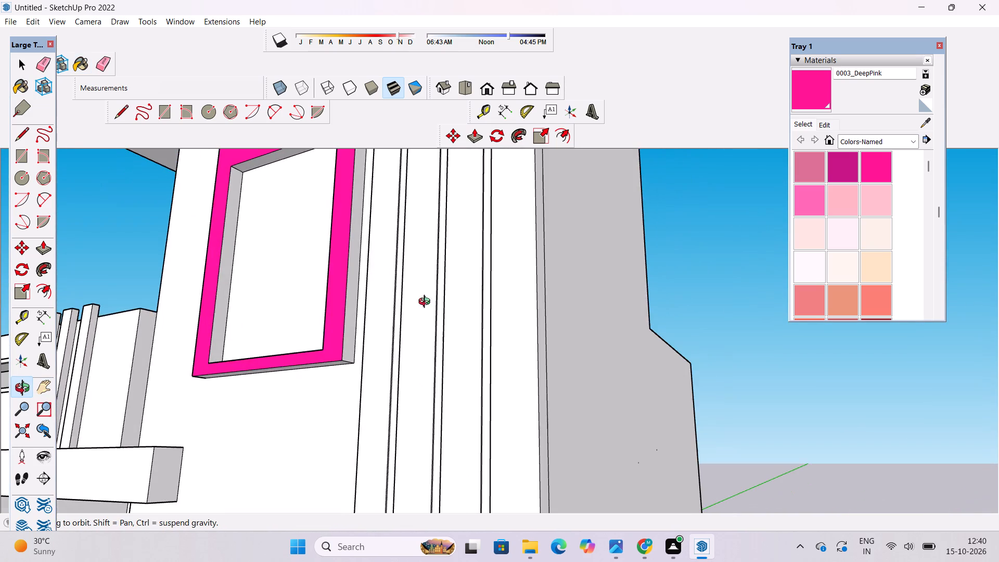
scroll(274, 342, "down", 4)
left_click(816, 95)
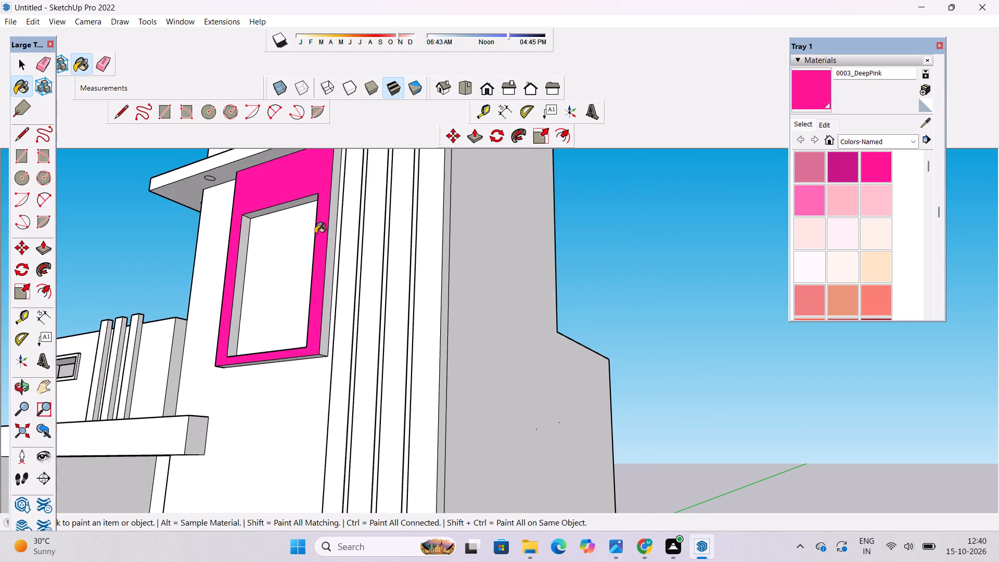
scroll(332, 320, "up", 5)
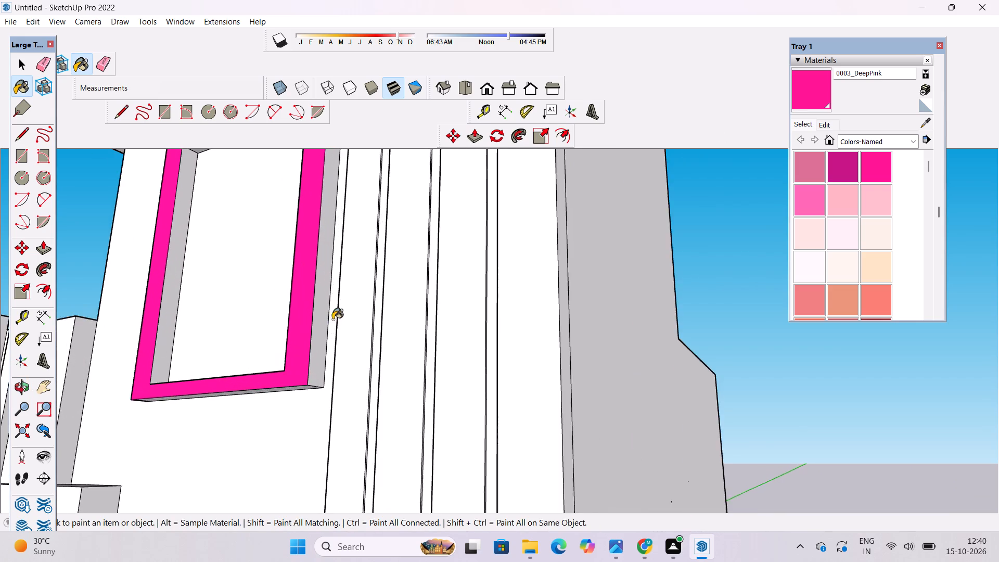
scroll(332, 320, "up", 5)
left_click(322, 302)
left_click(113, 321)
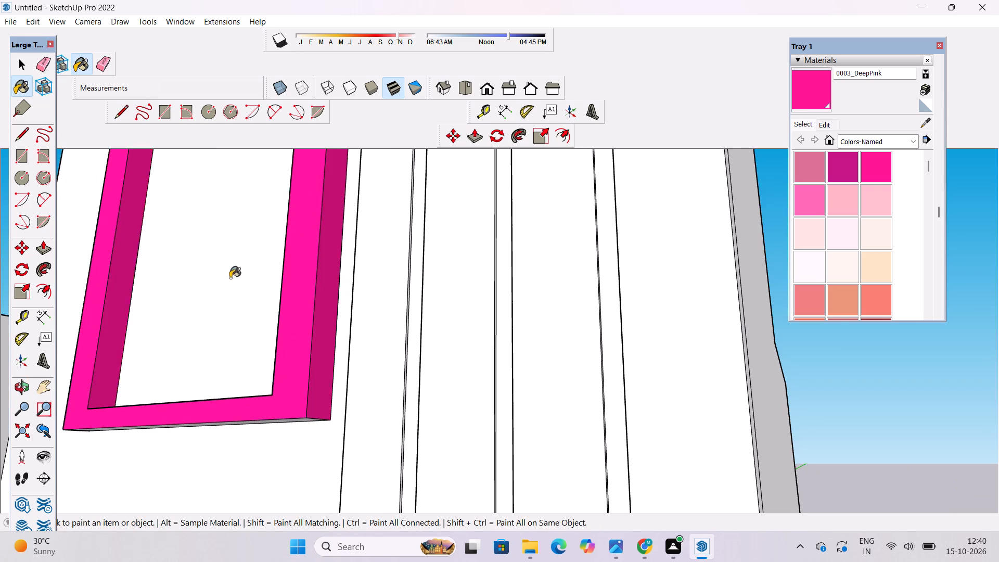
Paint the underside of the upper window surround and the top inner face of its recess with 0003_DeepPink.
scroll(250, 257, "down", 5)
scroll(267, 362, "up", 10)
left_click(294, 345)
scroll(474, 405, "down", 3)
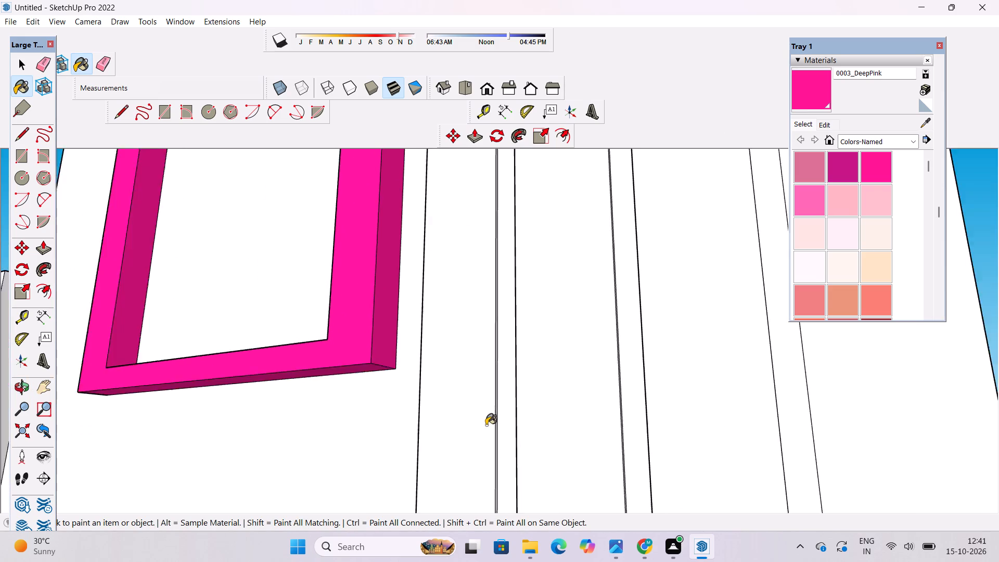
scroll(486, 425, "down", 15)
scroll(344, 289, "up", 15)
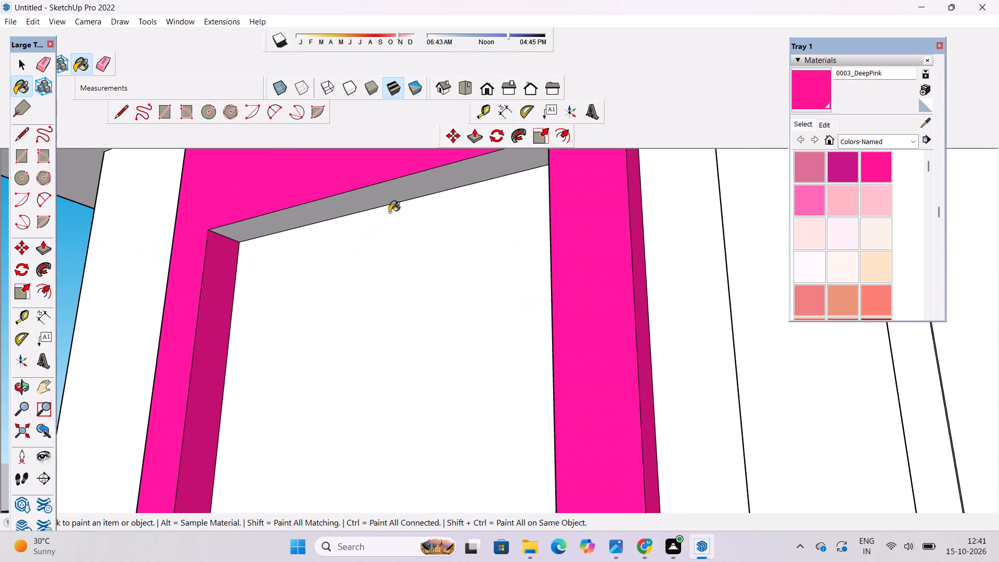
left_click(408, 184)
Paint the fin-side edge and the top face of the tower's raised block with 0003_DeepPink.
scroll(237, 397, "down", 17)
scroll(326, 264, "up", 10)
left_click(312, 270)
scroll(329, 446, "down", 13)
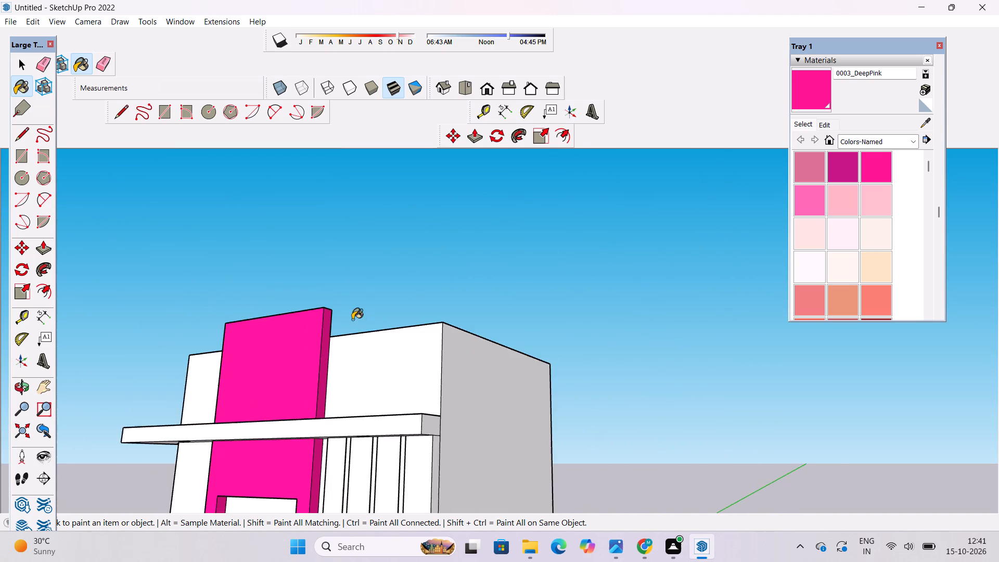
scroll(351, 300, "up", 8)
scroll(264, 350, "down", 5)
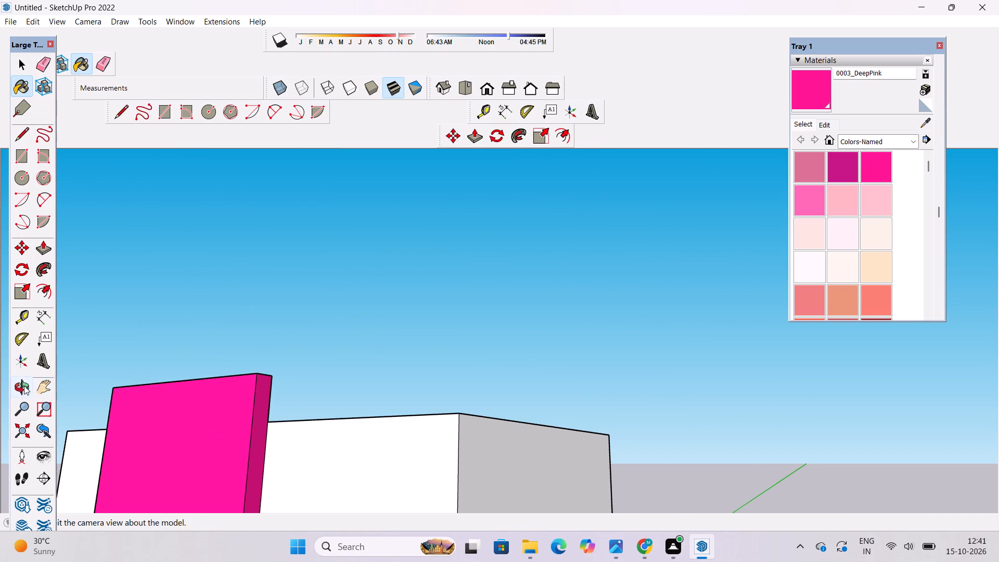
left_click(24, 386)
left_click_drag(252, 352, 297, 467)
left_click(814, 103)
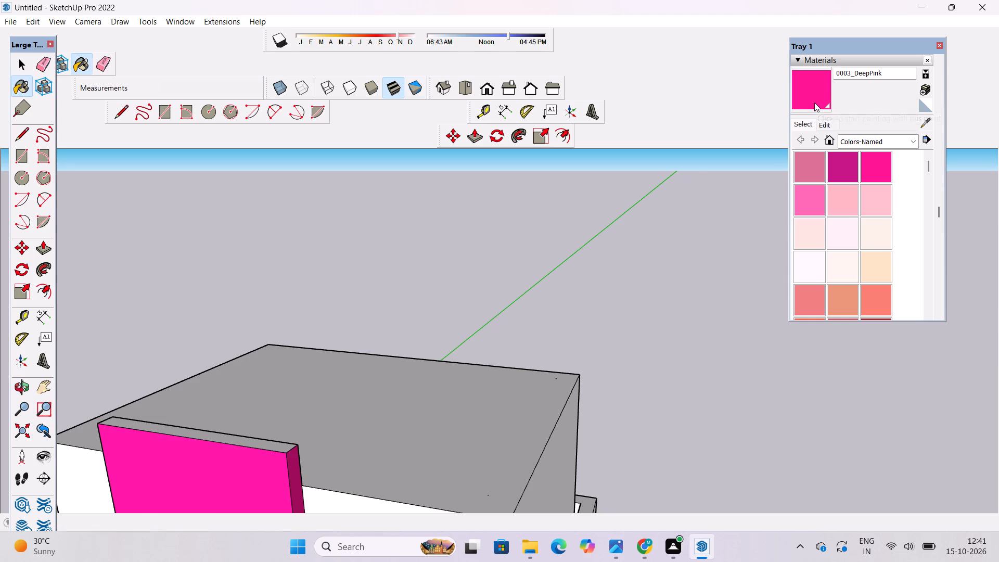
left_click(285, 450)
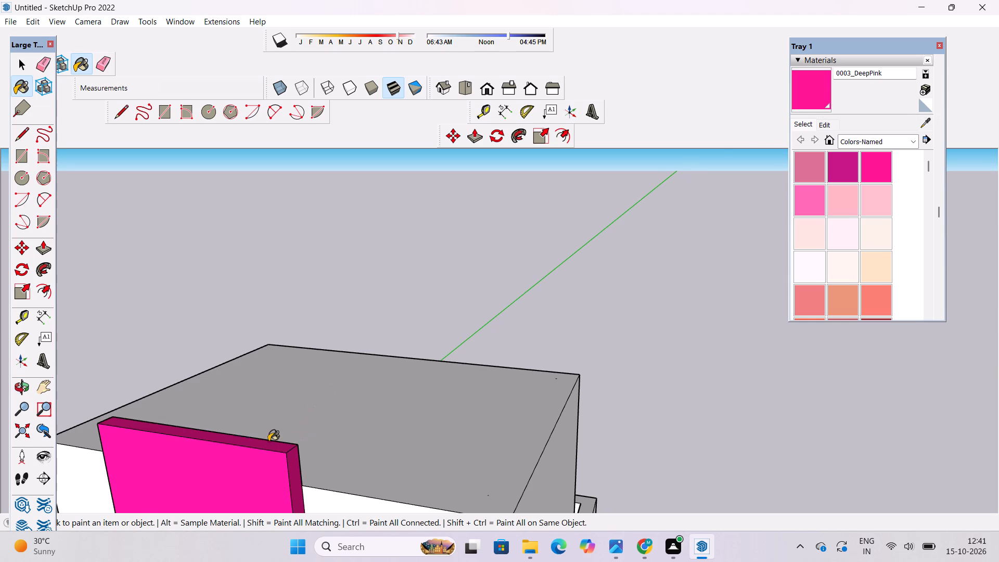
Paint the exposed rear face of the tower's raised block above the roof with 0003_DeepPink.
left_click(17, 392)
scroll(276, 369, "down", 6)
left_click_drag(744, 405, 582, 418)
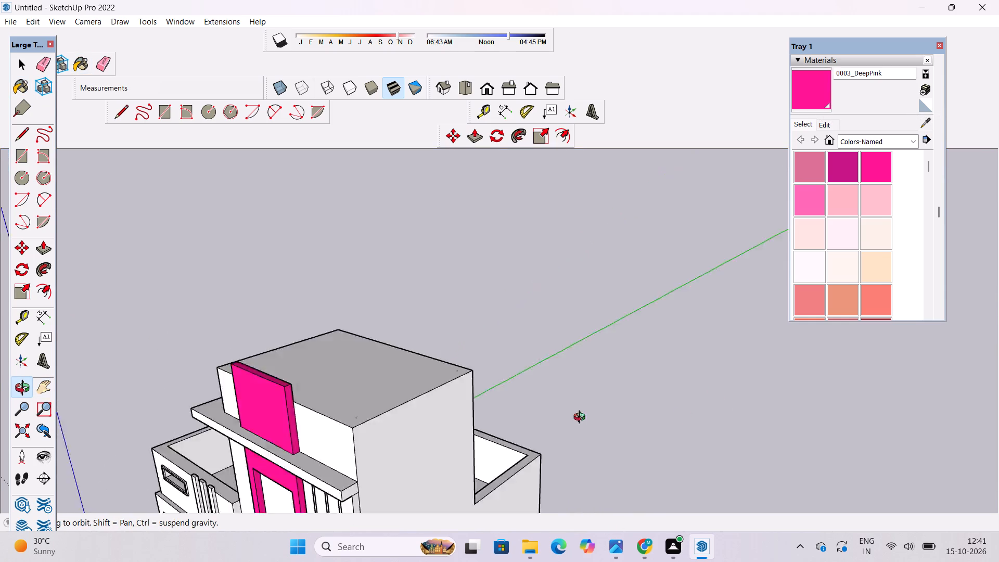
left_click_drag(582, 418, 290, 343)
scroll(471, 362, "up", 7)
left_click_drag(499, 373, 521, 440)
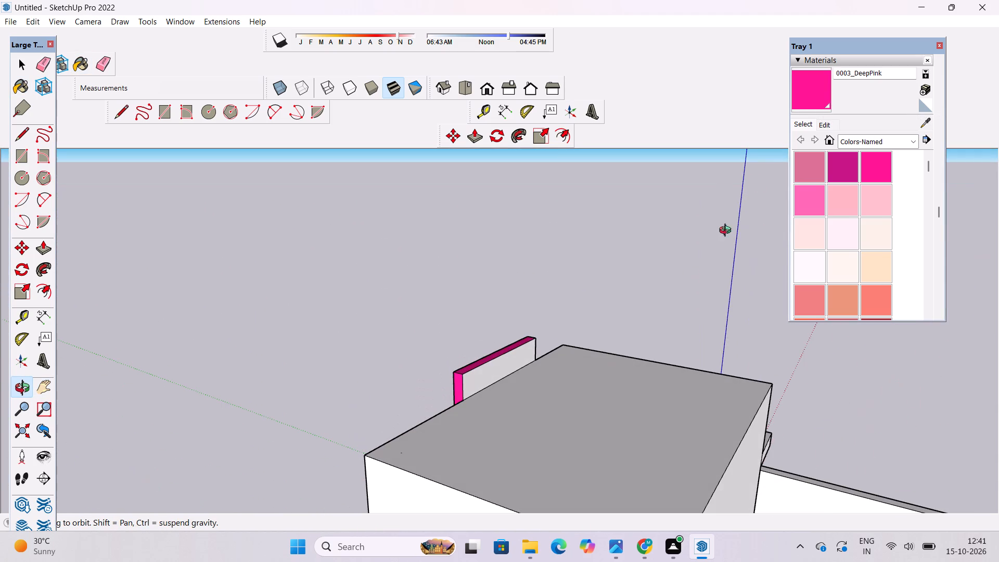
left_click(810, 96)
left_click(498, 363)
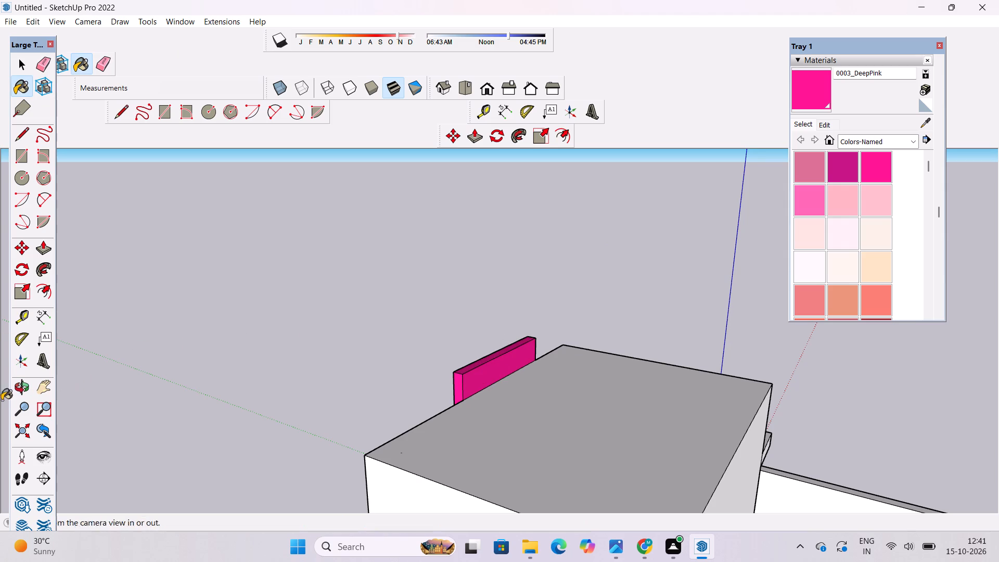
Paint the balcony-side edge of the tower's lower accent panel with 0003_DeepPink.
left_click(19, 388)
scroll(147, 310, "down", 6)
left_click_drag(111, 349, 373, 344)
scroll(373, 341, "down", 5)
left_click_drag(257, 476, 585, 412)
left_click_drag(585, 463, 504, 283, "shift")
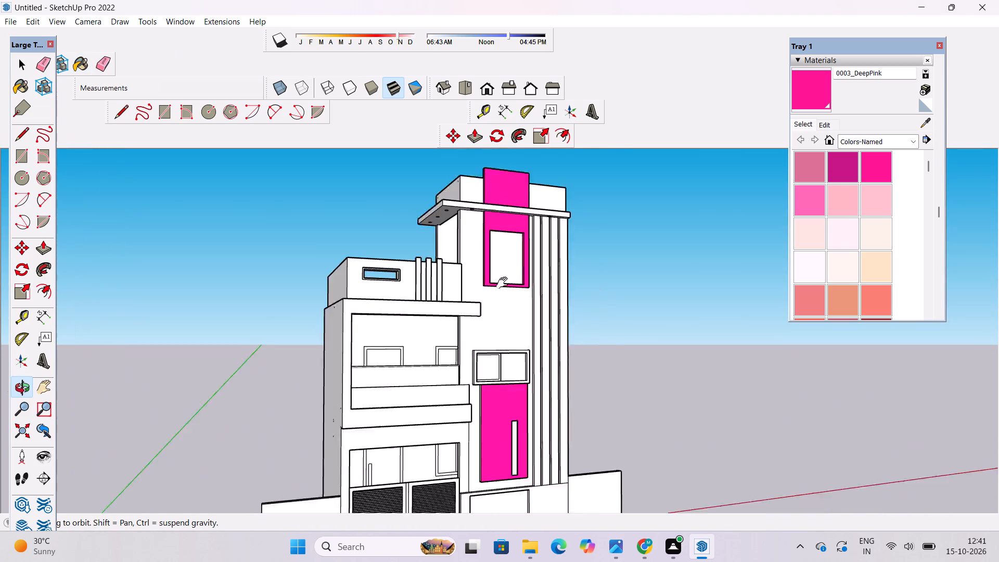
left_click_drag(504, 283, 499, 274, "shift")
scroll(494, 369, "up", 8)
left_click_drag(425, 484, 523, 499)
left_click_drag(488, 476, 466, 345, "shift")
scroll(454, 411, "up", 4)
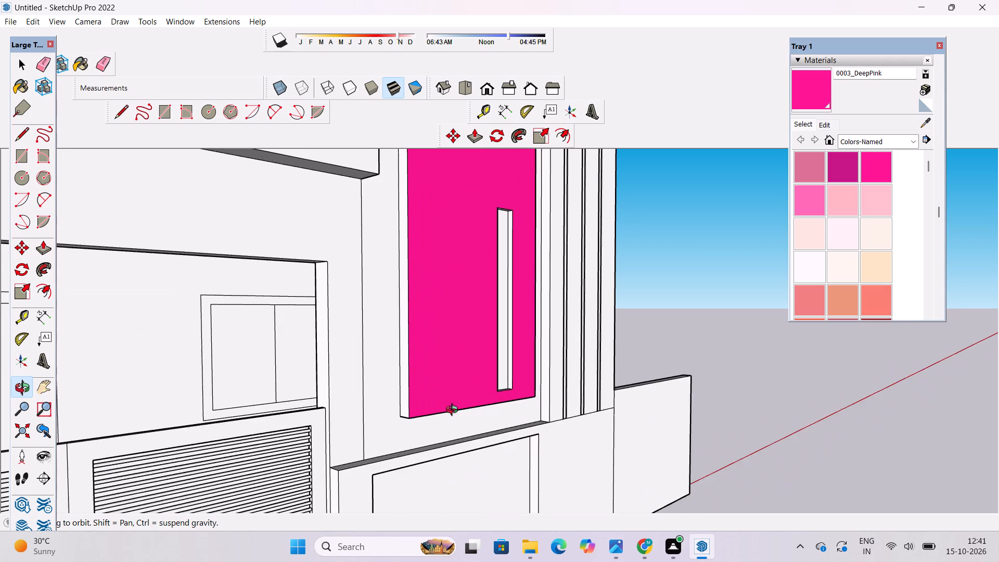
left_click_drag(437, 415, 437, 465, "shift")
left_click(816, 84)
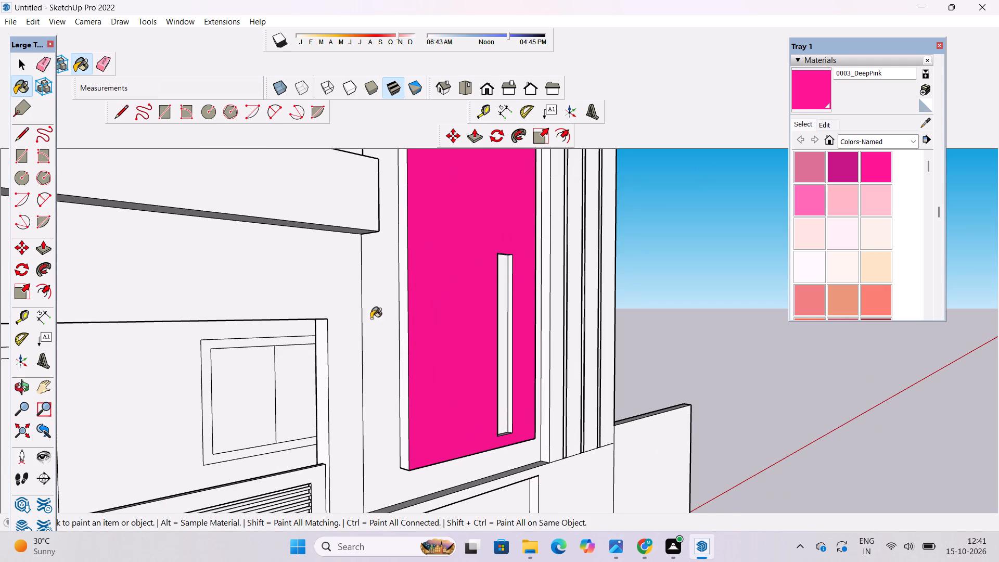
scroll(392, 312, "up", 9)
left_click(377, 317)
scroll(258, 288, "down", 9)
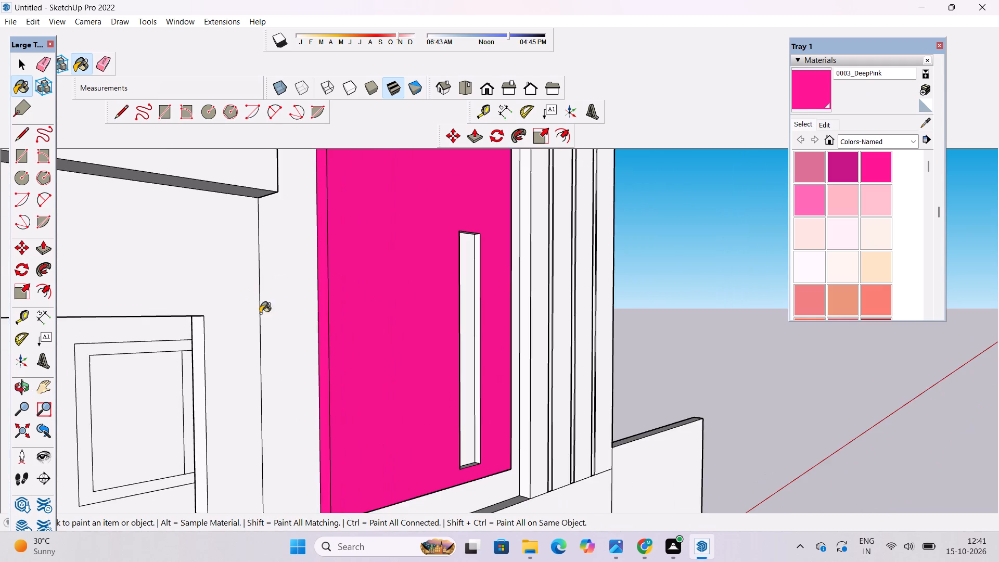
Paint the fin-side and top inner faces of the lower panel's narrow vertical slot with 0003_DeepPink.
scroll(486, 311, "up", 10)
left_click(457, 265)
scroll(421, 344, "down", 9)
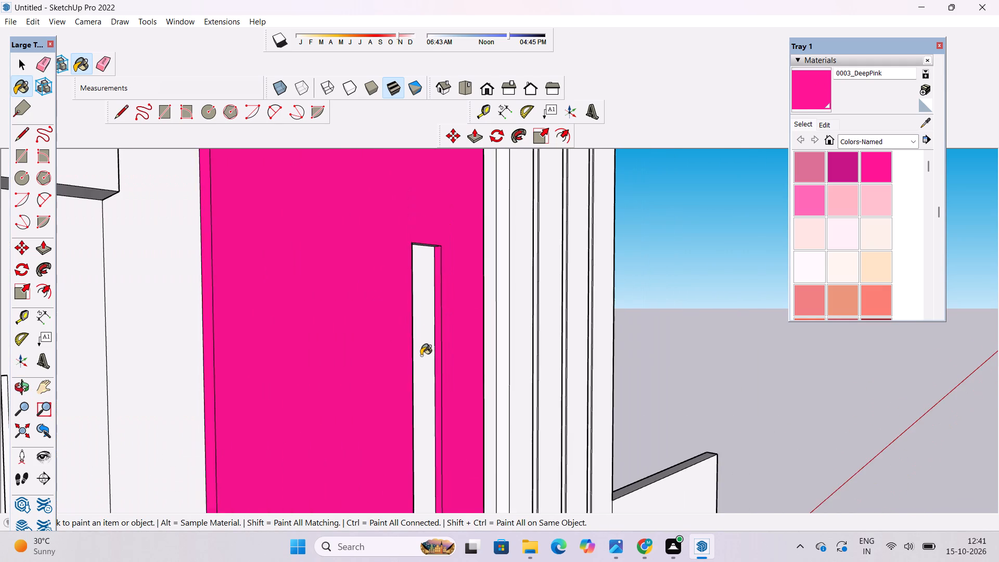
scroll(425, 261, "up", 20, "shift")
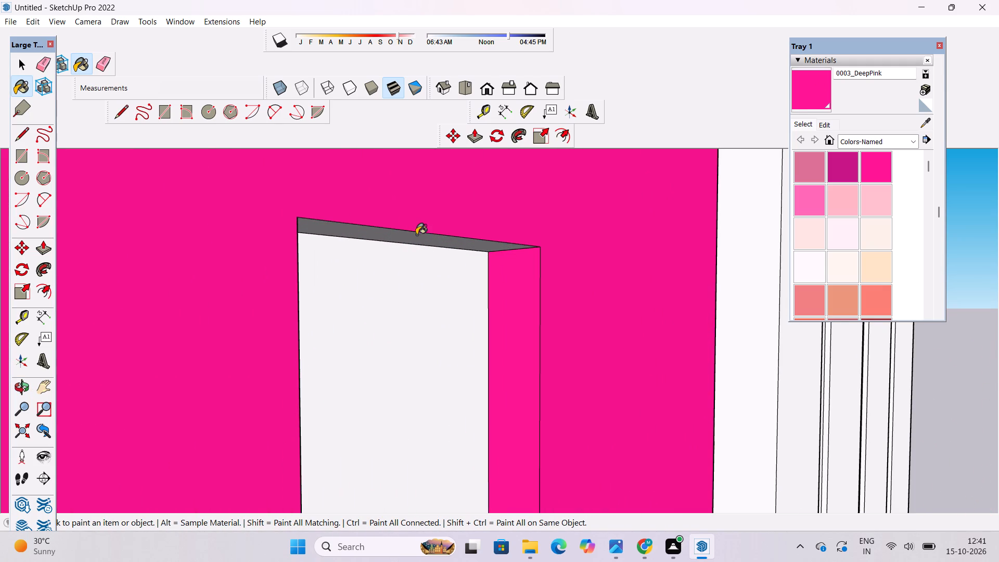
left_click(416, 235)
scroll(391, 233, "down", 18)
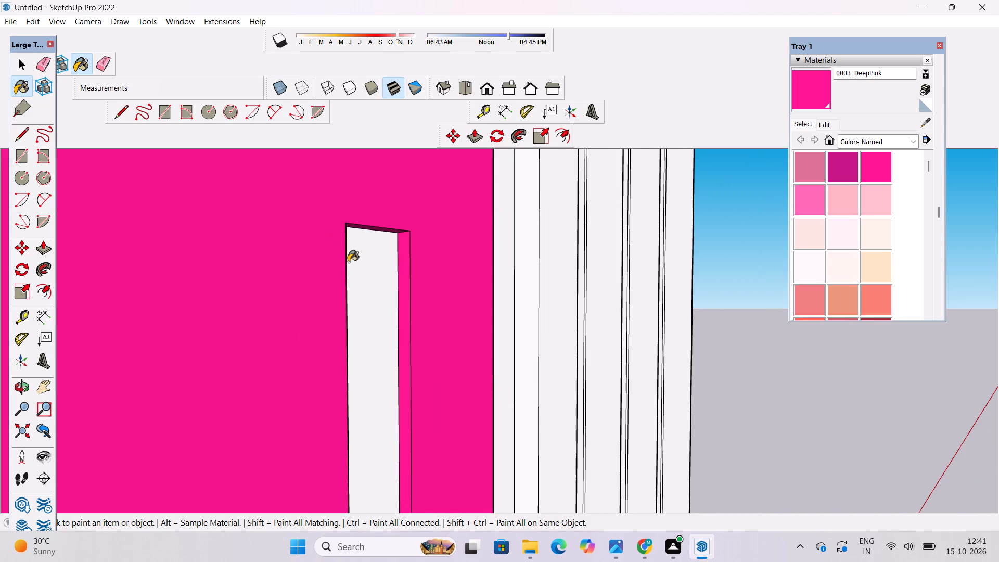
Paint the lower accent panel's edge beside the vertical fins with 0003_DeepPink.
key("o")
left_click_drag(604, 324, 280, 372)
scroll(299, 357, "down", 4)
left_click_drag(300, 356, 321, 369, "shift")
left_click_drag(321, 369, 355, 419)
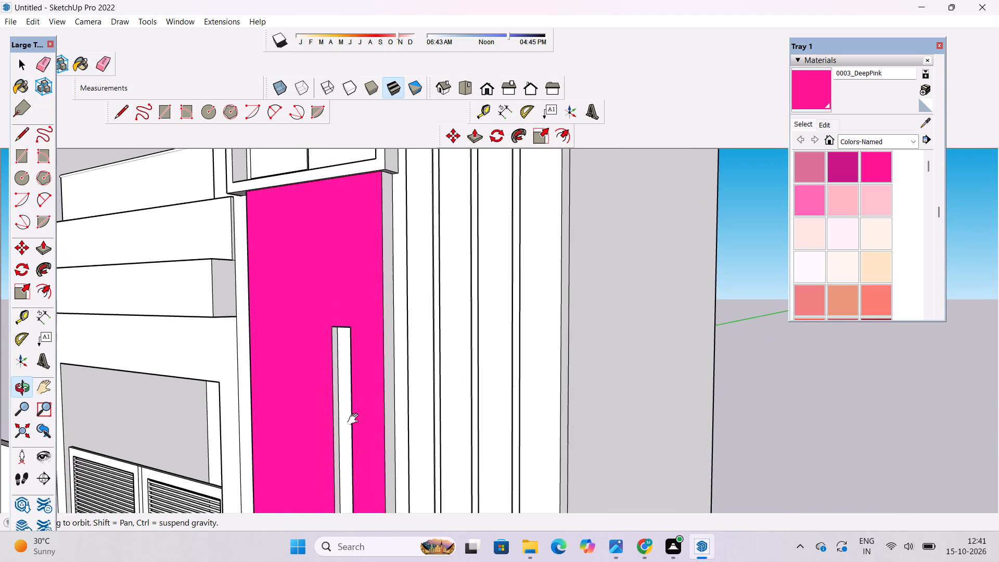
left_click_drag(355, 419, 353, 379)
left_click(806, 86)
scroll(471, 173, "down", 4)
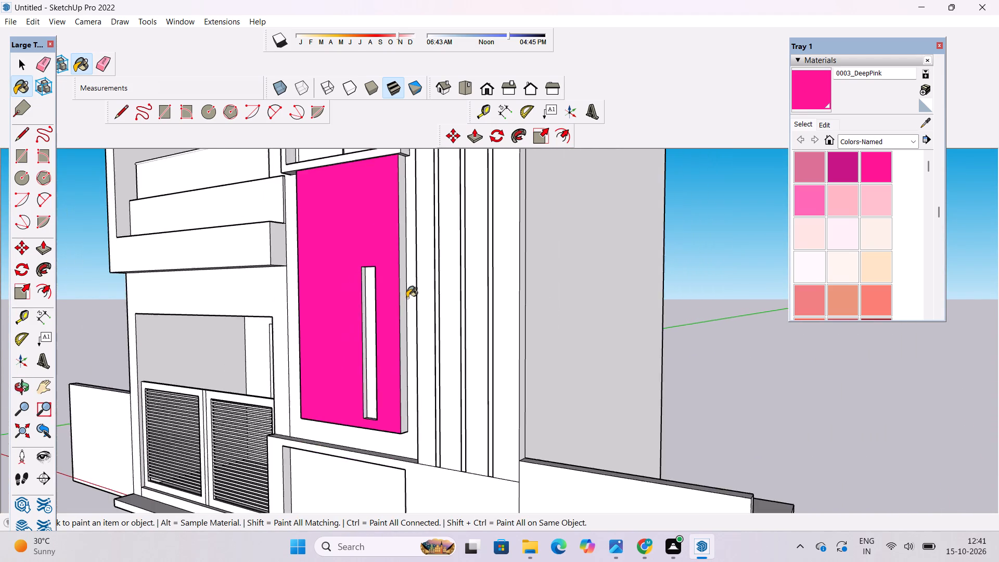
scroll(406, 331, "up", 9)
left_click(394, 314)
scroll(451, 261, "down", 5)
Paint the narrow slot's balcony-side inner face and its bottom ledge with 0003_DeepPink.
scroll(363, 287, "up", 3)
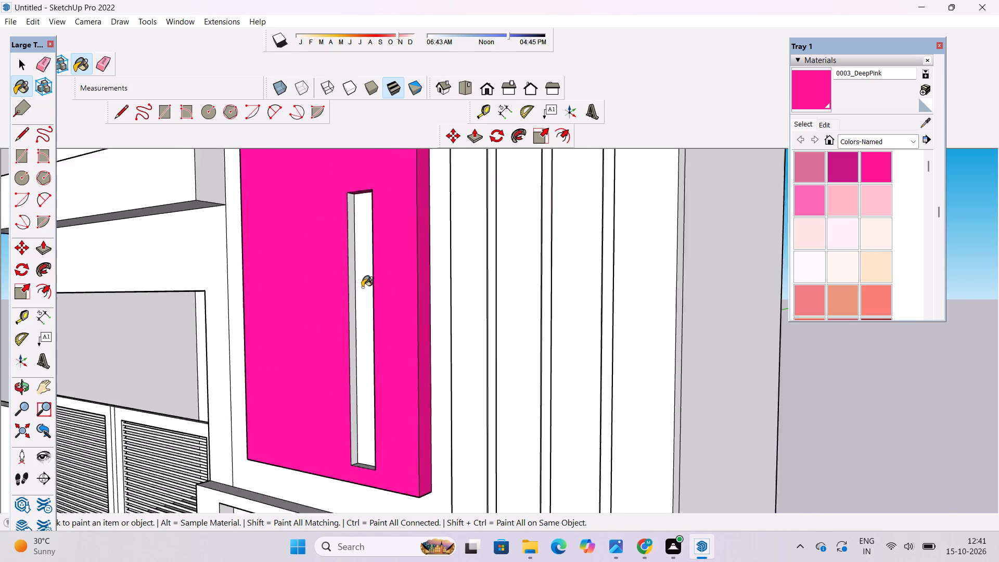
scroll(362, 287, "up", 2)
left_click(348, 296)
scroll(398, 223, "down", 8)
scroll(389, 369, "up", 5)
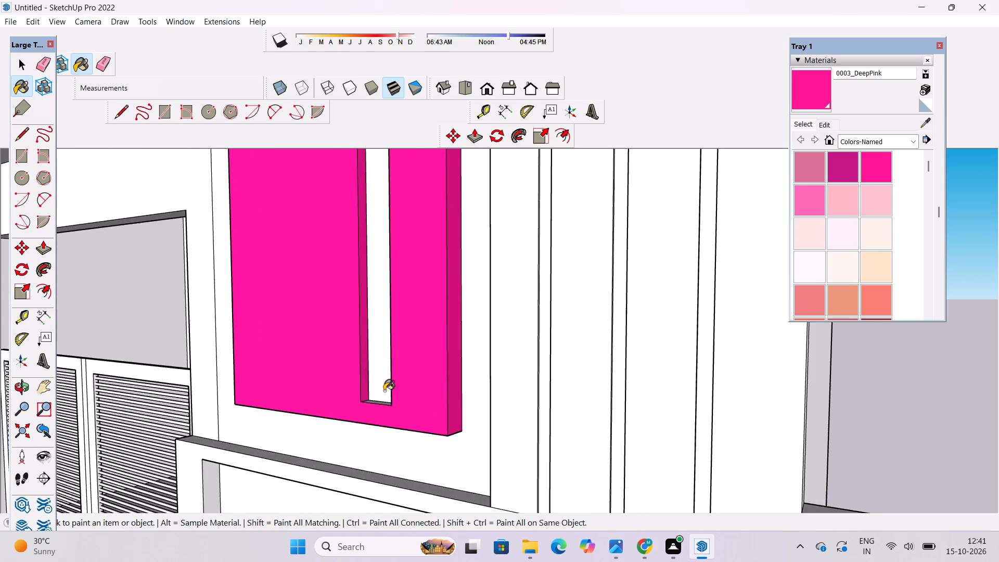
scroll(384, 391, "up", 19)
left_click(404, 373)
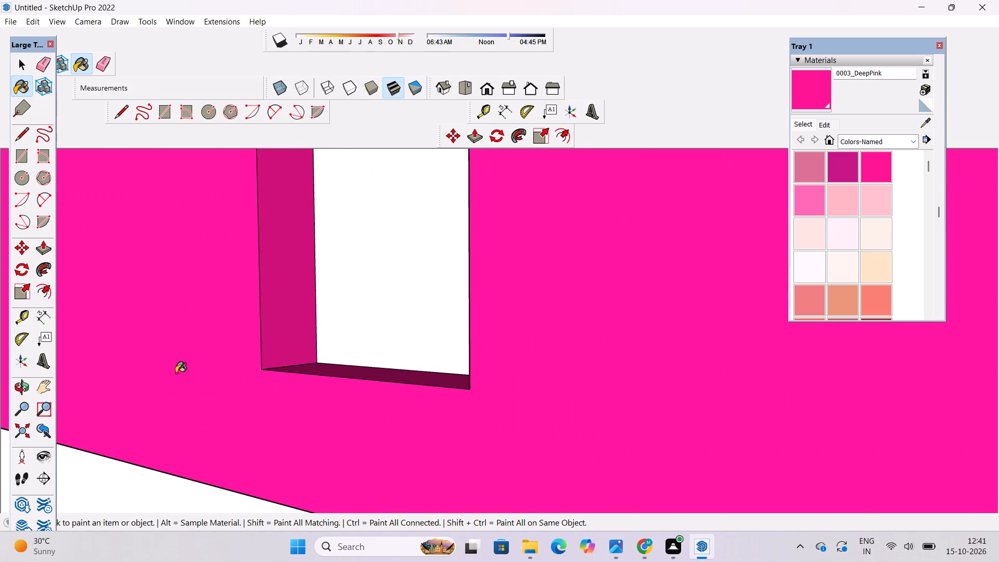
Paint the underside of the lower accent panel with 0003_DeepPink.
left_click(23, 389)
scroll(302, 310, "down", 10)
left_click_drag(376, 373, 388, 300)
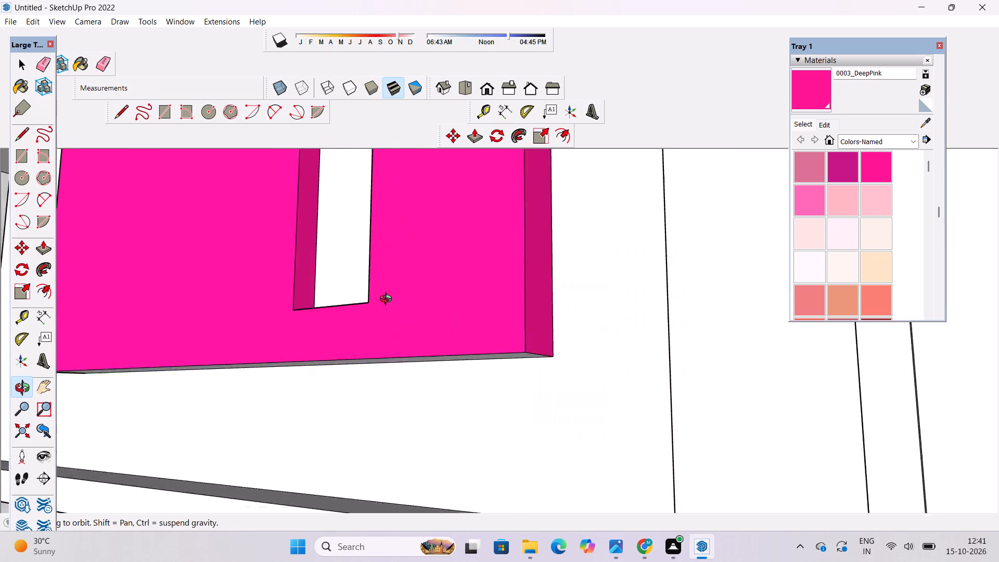
left_click_drag(388, 300, 388, 258)
left_click_drag(388, 258, 377, 329, "shift")
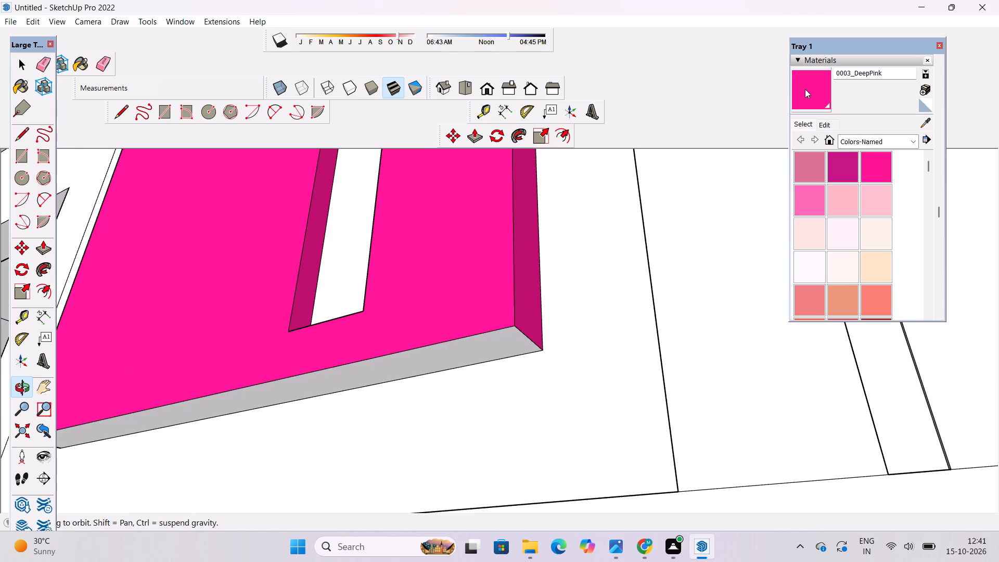
left_click(805, 89)
left_click(503, 343)
Examine the painted accent panels from the front across the whole facade.
key("o")
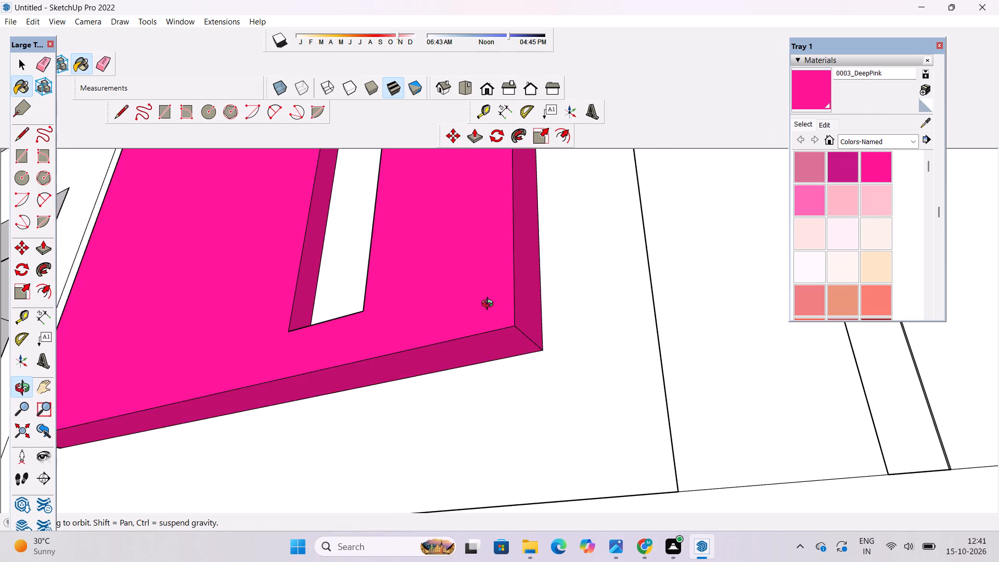
scroll(490, 305, "down", 11)
left_click_drag(455, 334, 621, 504)
scroll(523, 412, "down", 4)
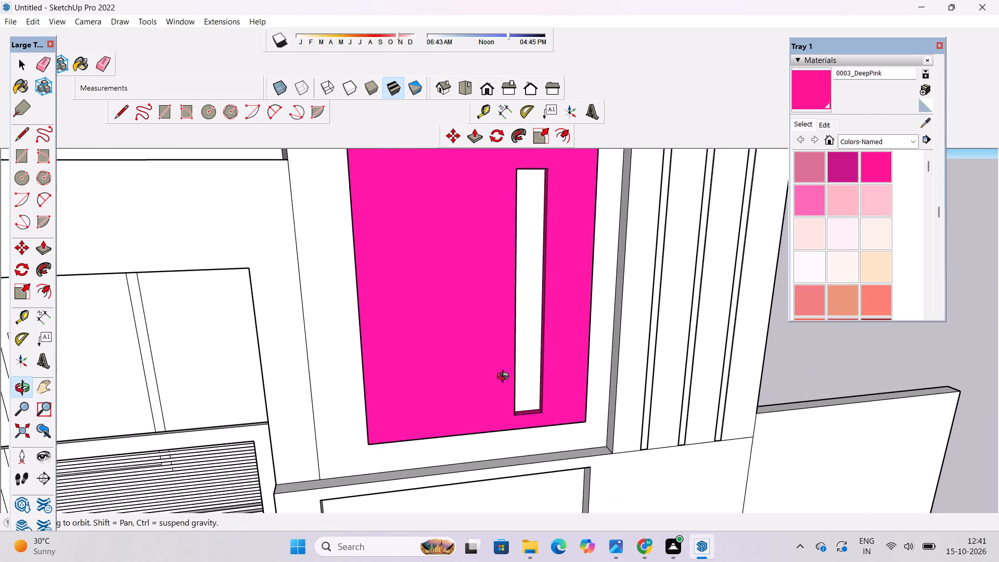
scroll(505, 378, "down", 5)
left_click_drag(507, 366, 517, 429, "shift")
scroll(512, 390, "down", 6)
left_click_drag(522, 397, 482, 414, "shift")
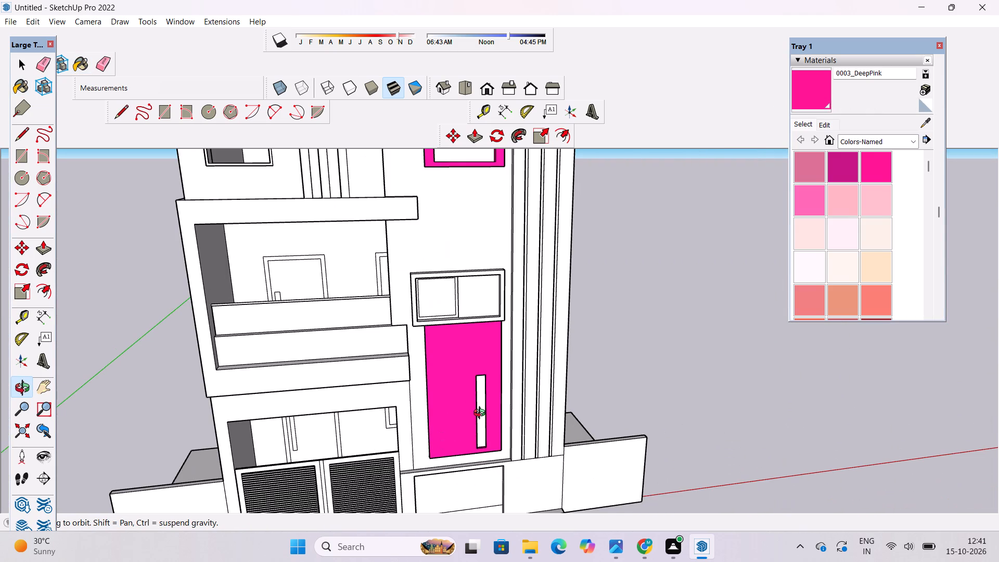
scroll(505, 424, "down", 5)
left_click_drag(498, 432, 495, 407)
scroll(476, 405, "down", 3)
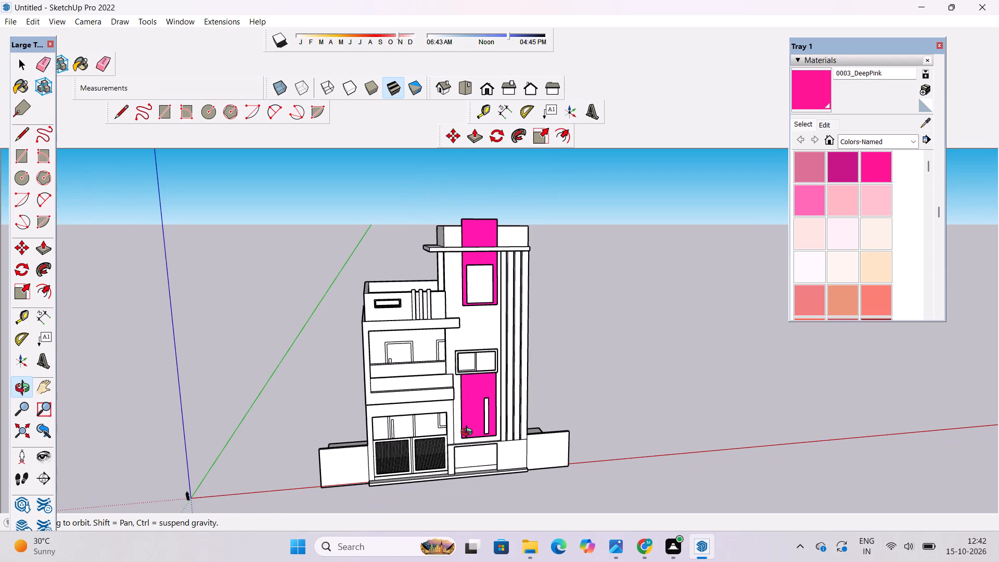
scroll(469, 433, "up", 1)
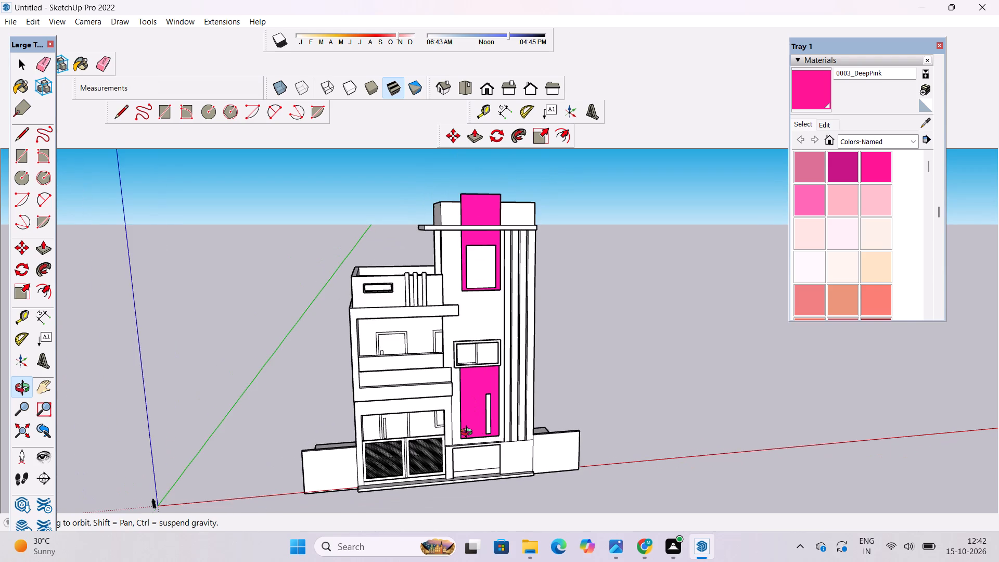
scroll(469, 433, "up", 4)
scroll(441, 424, "down", 4)
left_click_drag(513, 431, 460, 425)
left_click(460, 425)
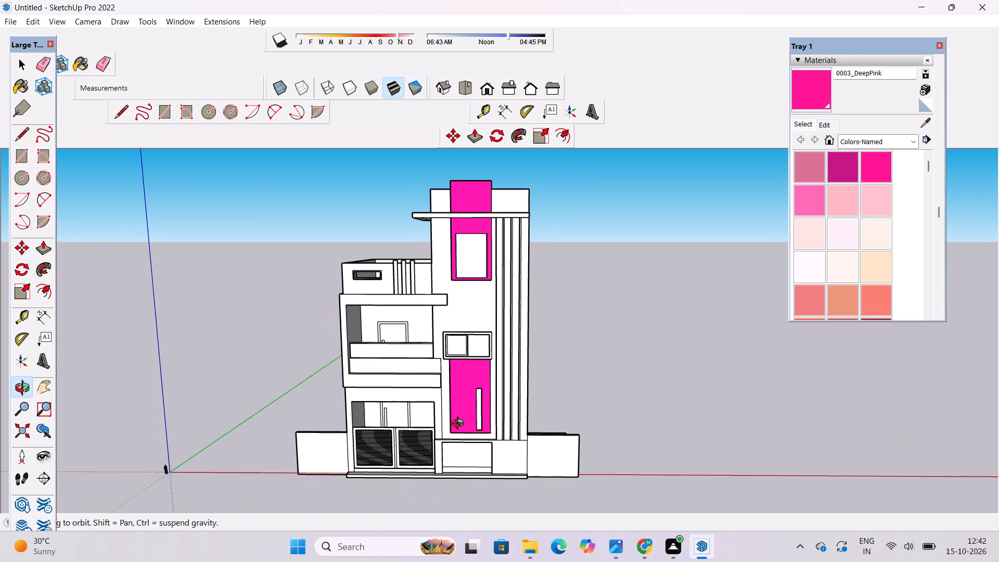
left_click_drag(446, 427, 431, 379, "shift")
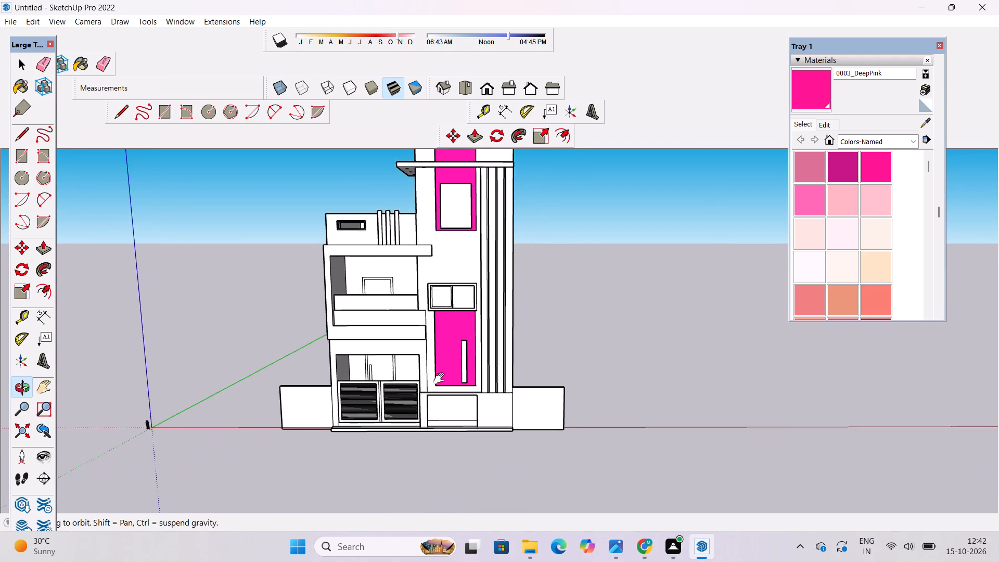
Draw a 35' line across the boundary wall beside the tower, from the plinth's top corner to the wall's outer edge.
scroll(587, 423, "up", 7, "shift")
left_click_drag(478, 434, 512, 446, "shift")
scroll(517, 439, "up", 2)
left_click_drag(516, 437, 522, 461, "shift")
left_click_drag(519, 450, 518, 442)
key("space")
key("l")
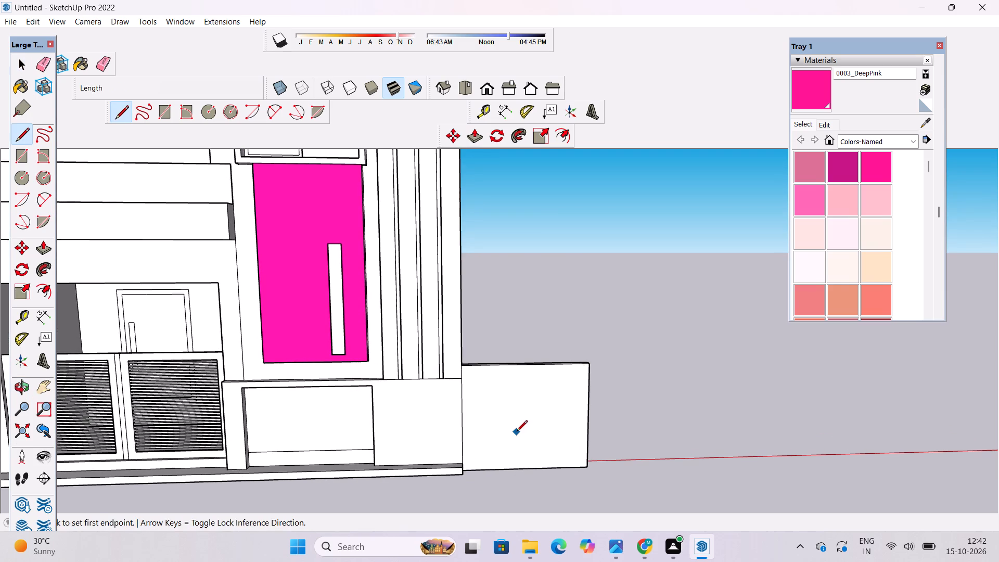
scroll(510, 467, "up", 3)
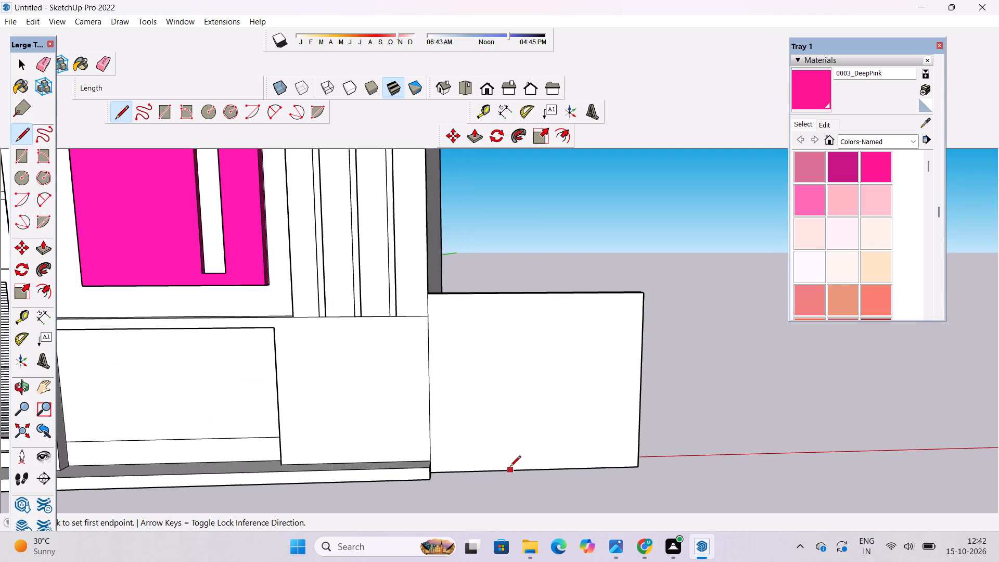
scroll(510, 467, "up", 7)
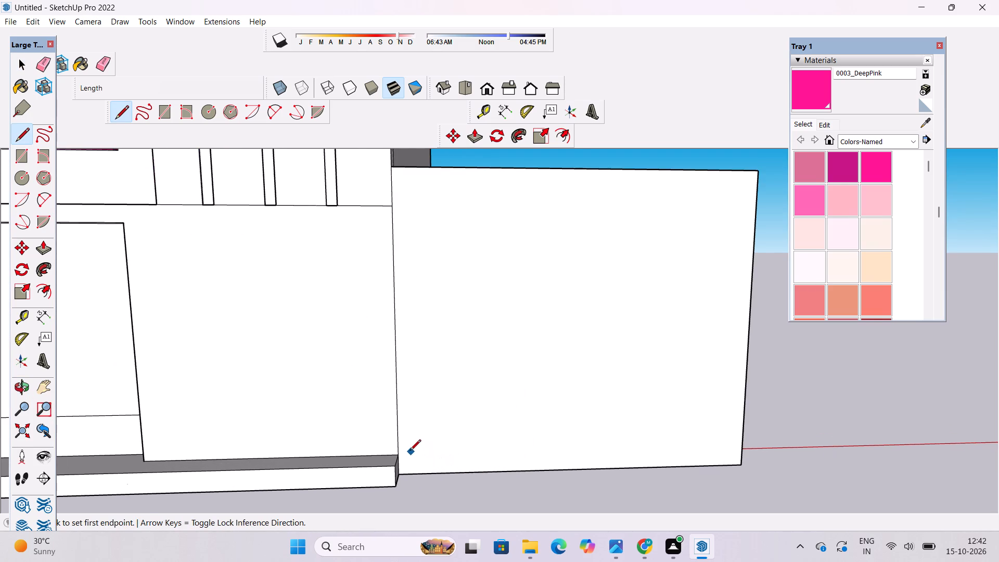
scroll(409, 451, "up", 3)
left_click(394, 458)
scroll(394, 458, "down", 3)
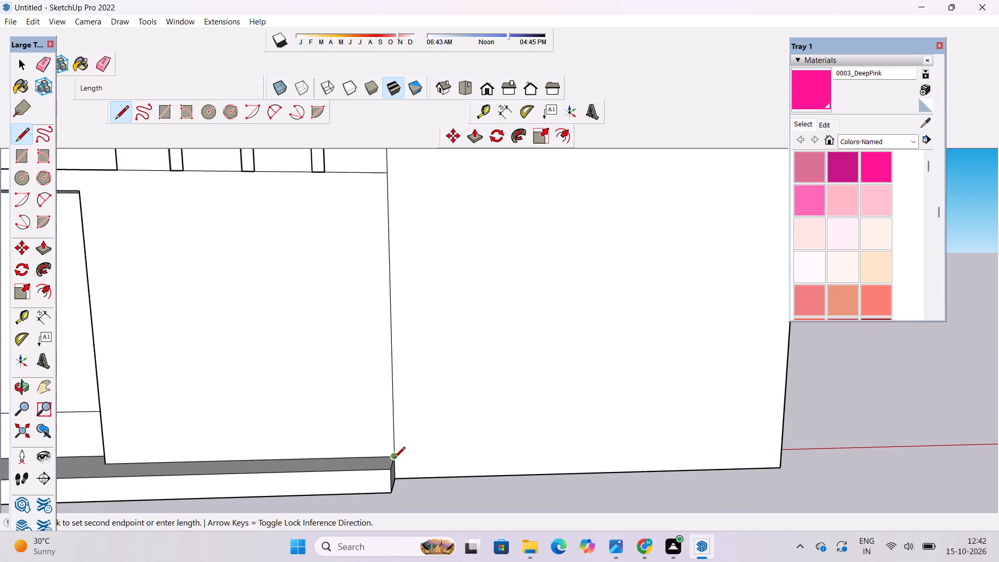
left_click(747, 444)
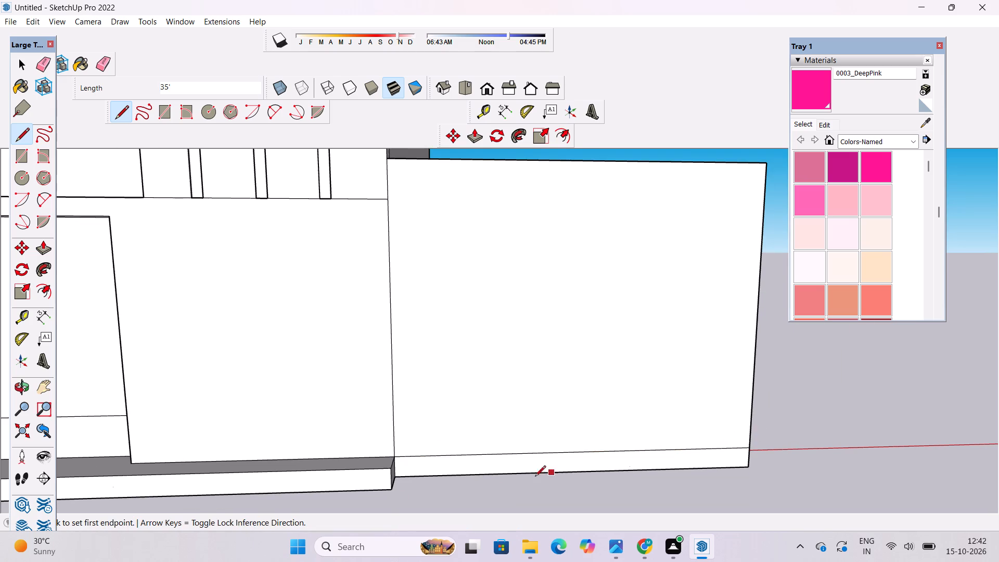
scroll(394, 505, "down", 4)
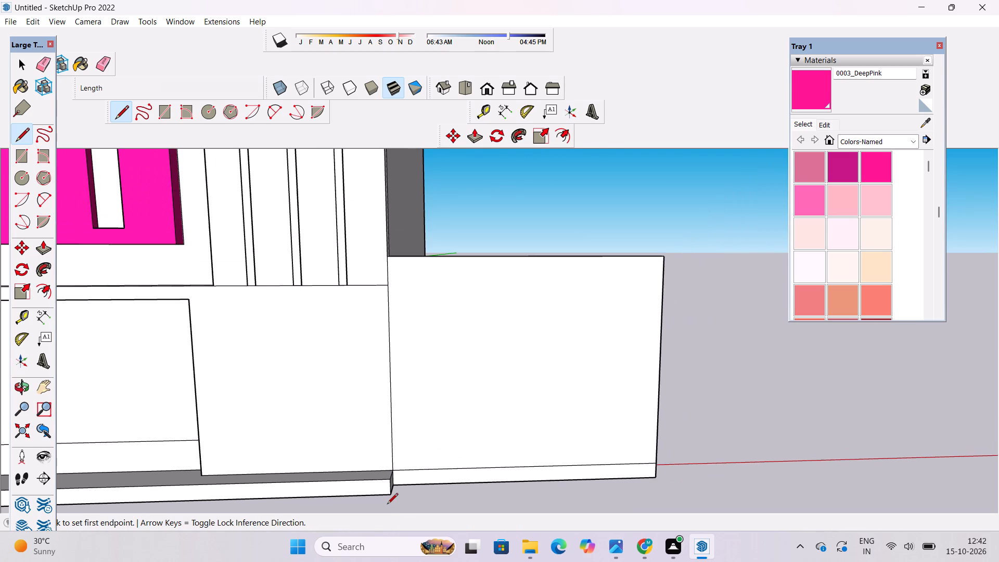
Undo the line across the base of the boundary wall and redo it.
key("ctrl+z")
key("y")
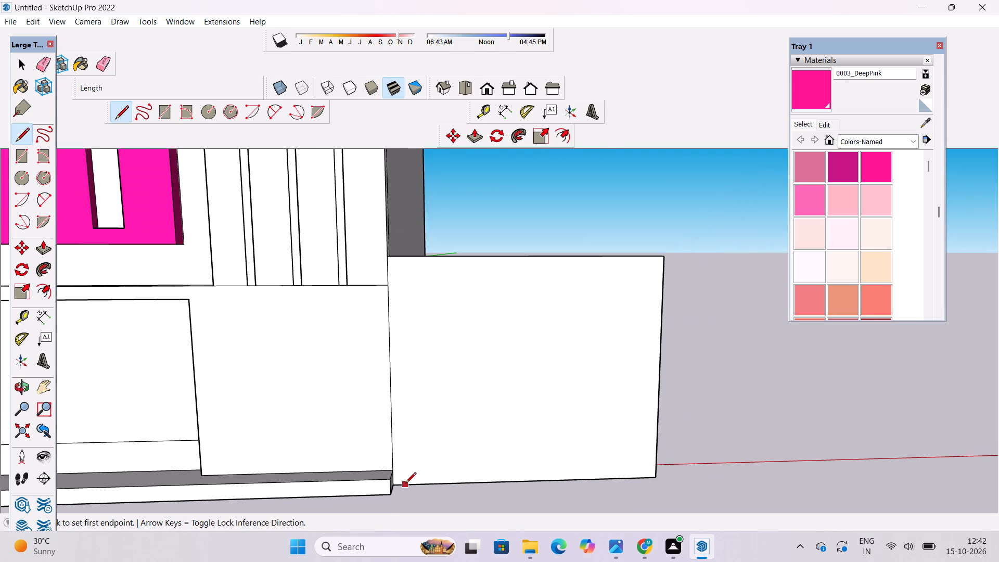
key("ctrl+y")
Outline a panel on the tower-side boundary wall: a vertical line about 24' up from the base line, and one about 32' to the outer edge.
scroll(404, 501, "down", 1)
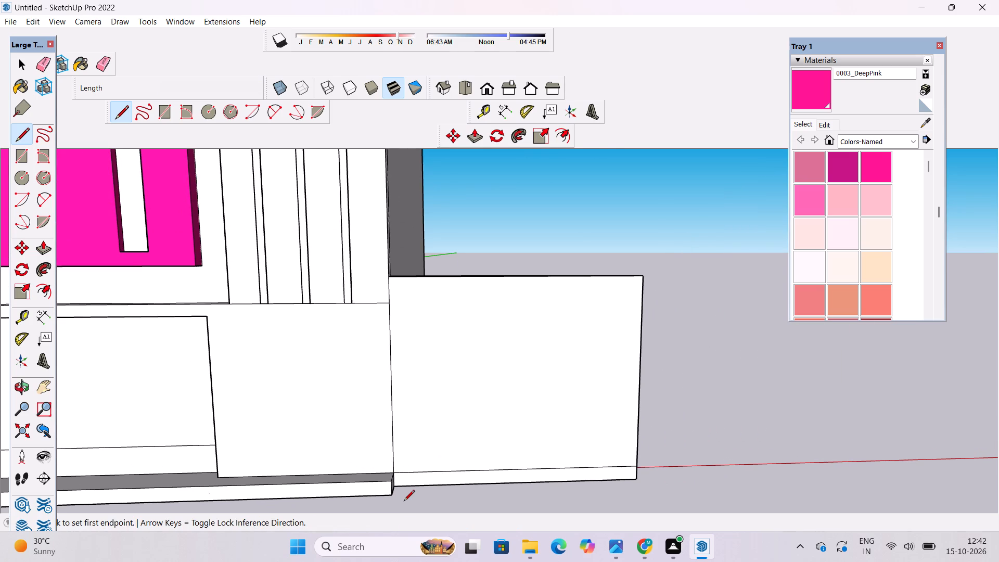
scroll(420, 471, "up", 4)
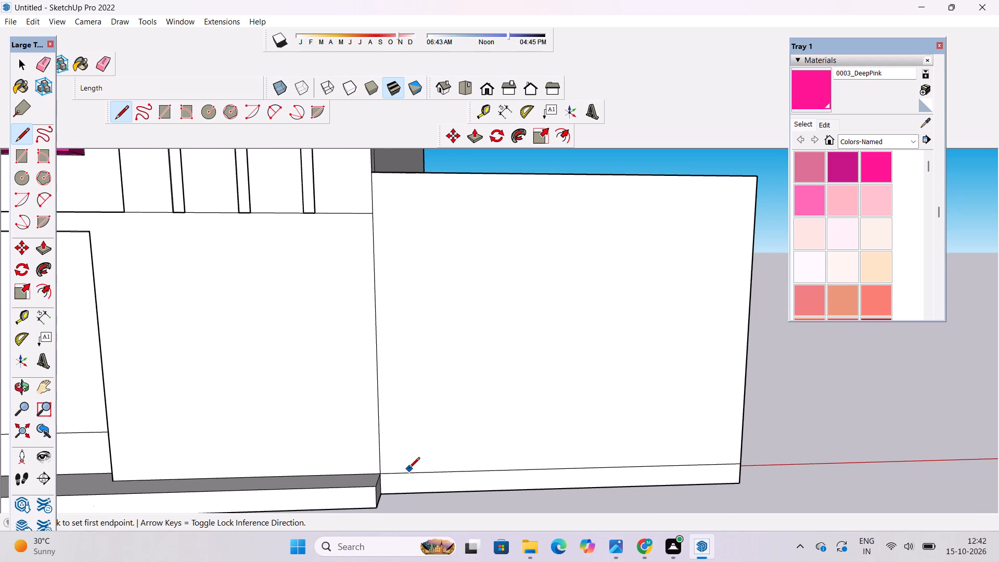
left_click(408, 472)
scroll(408, 472, "down", 2)
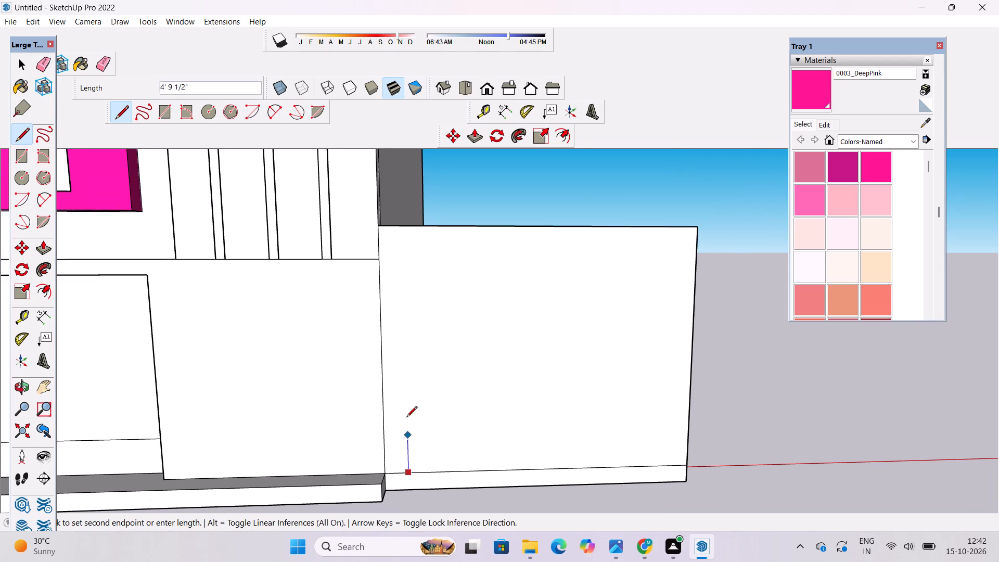
scroll(405, 343, "down", 3)
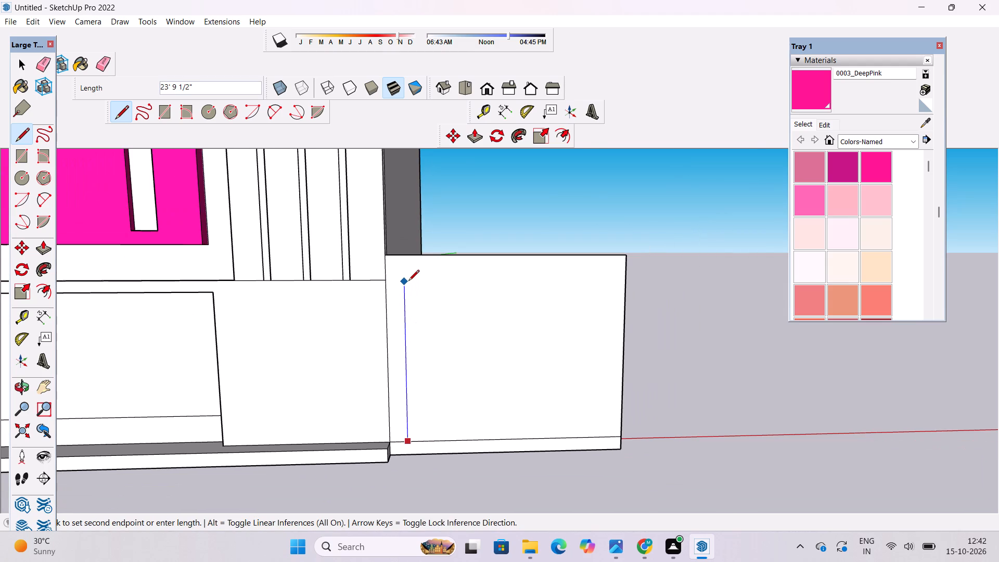
left_click(408, 282)
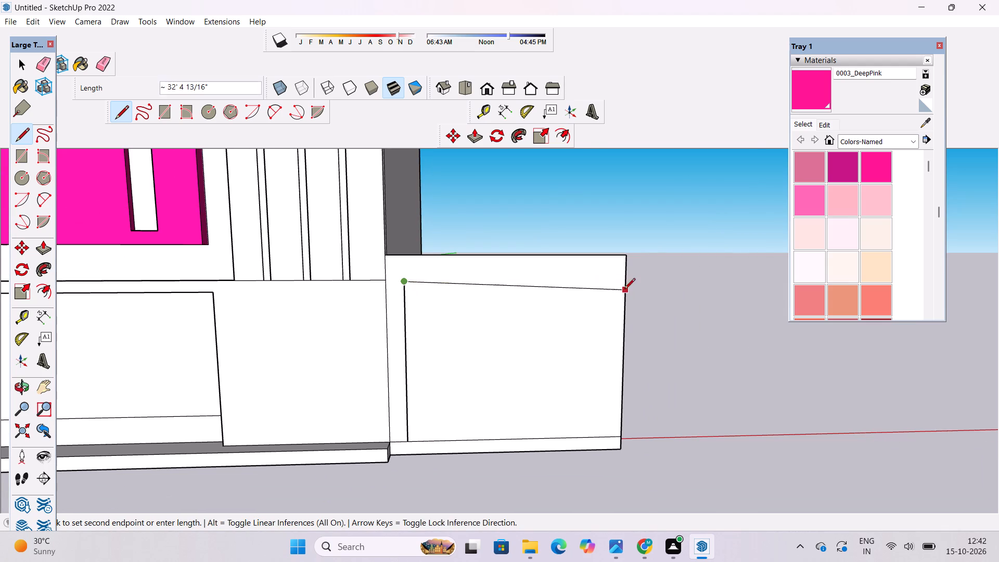
left_click(626, 280)
Outline a matching panel on the boundary wall beside the louvred gate with a vertical line from the base and a line across to the outer edge.
scroll(673, 344, "down", 9)
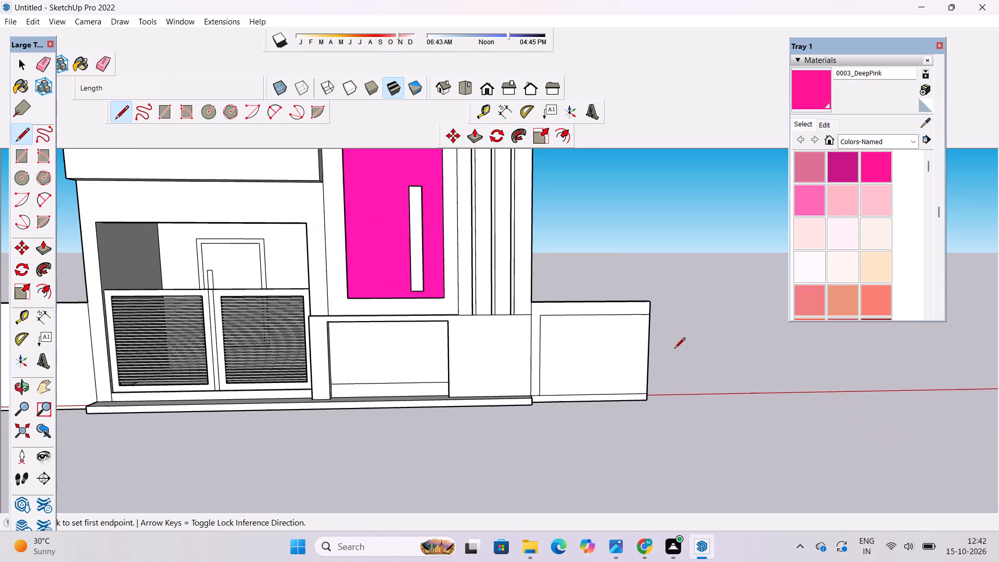
scroll(674, 349, "down", 1)
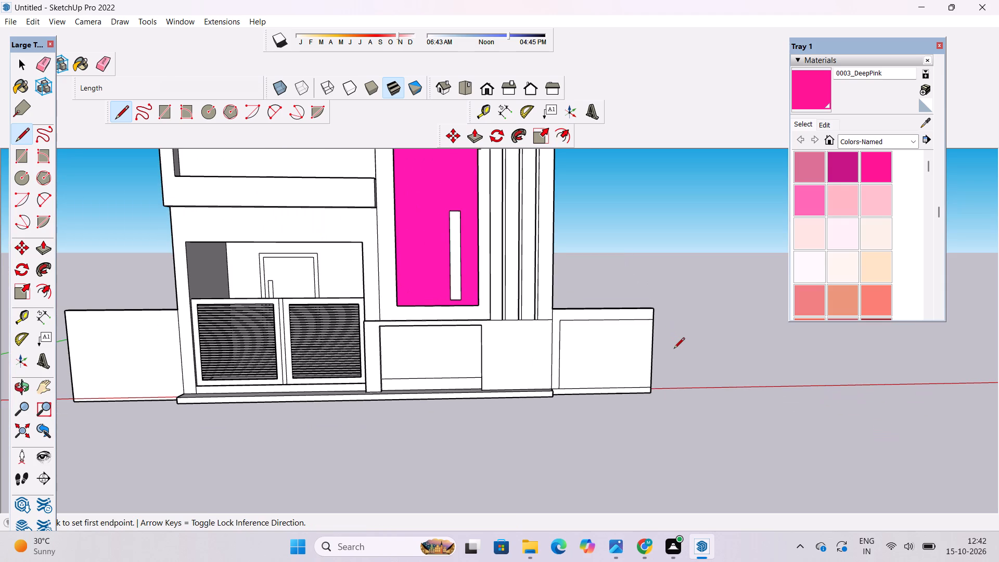
scroll(613, 351, "down", 4)
scroll(239, 378, "up", 5)
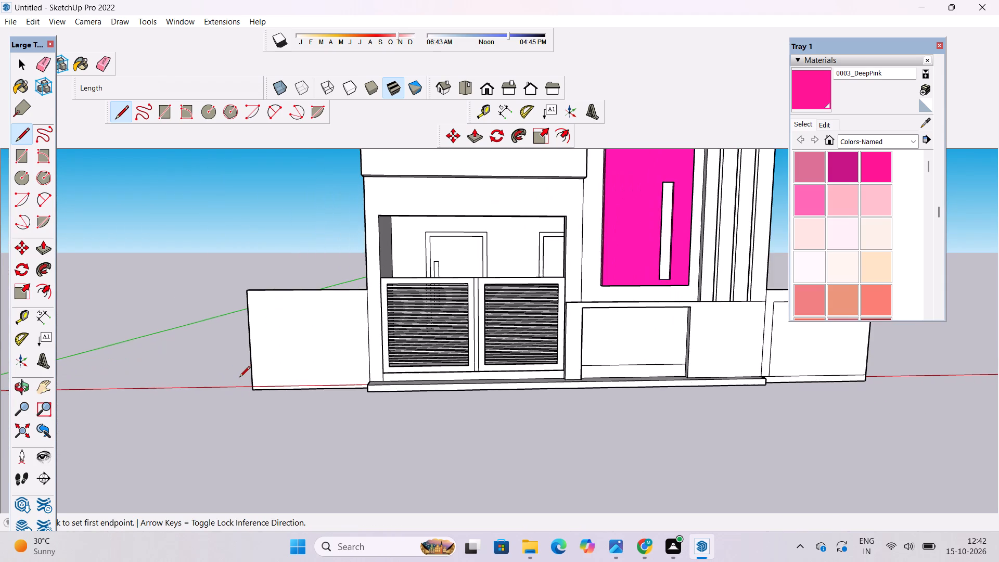
scroll(239, 378, "up", 4)
scroll(373, 369, "up", 6)
scroll(432, 399, "up", 4)
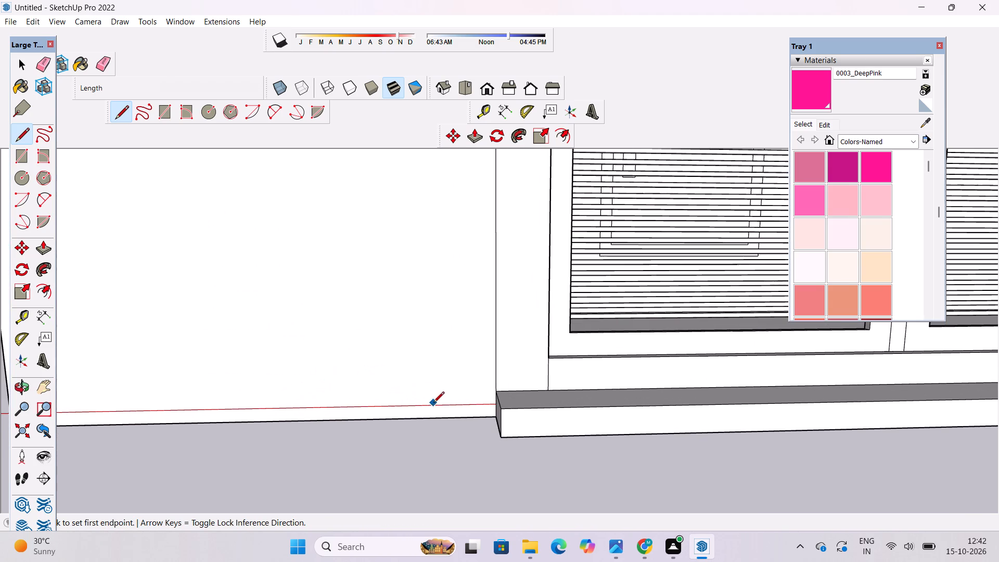
left_click(452, 417)
scroll(452, 417, "down", 8)
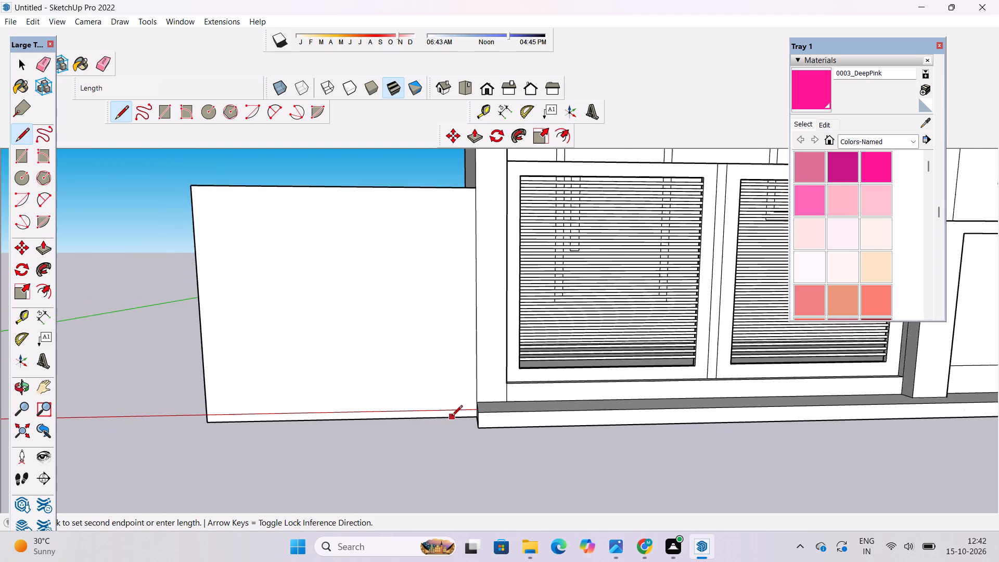
left_click(450, 259)
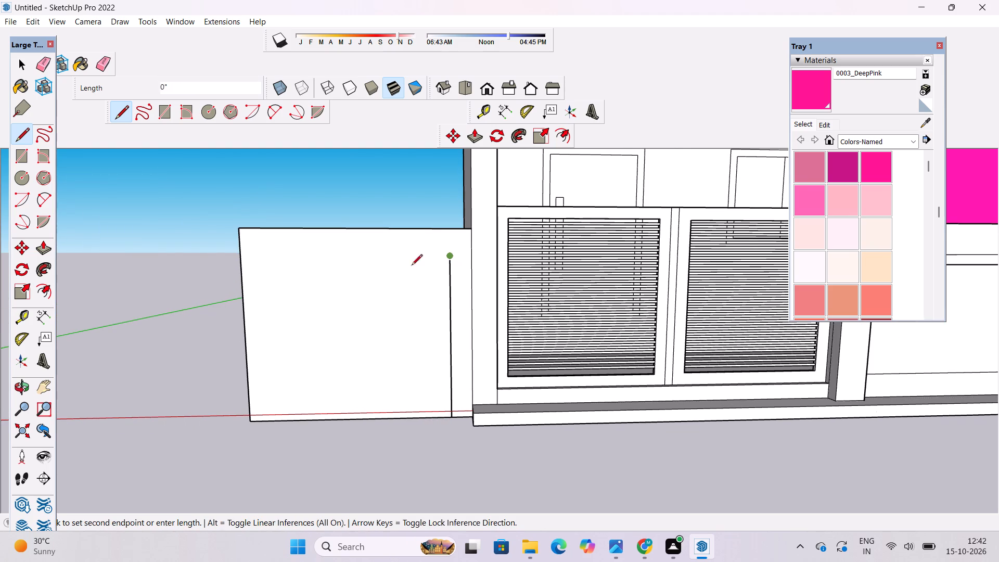
left_click(238, 256)
scroll(169, 306, "down", 2)
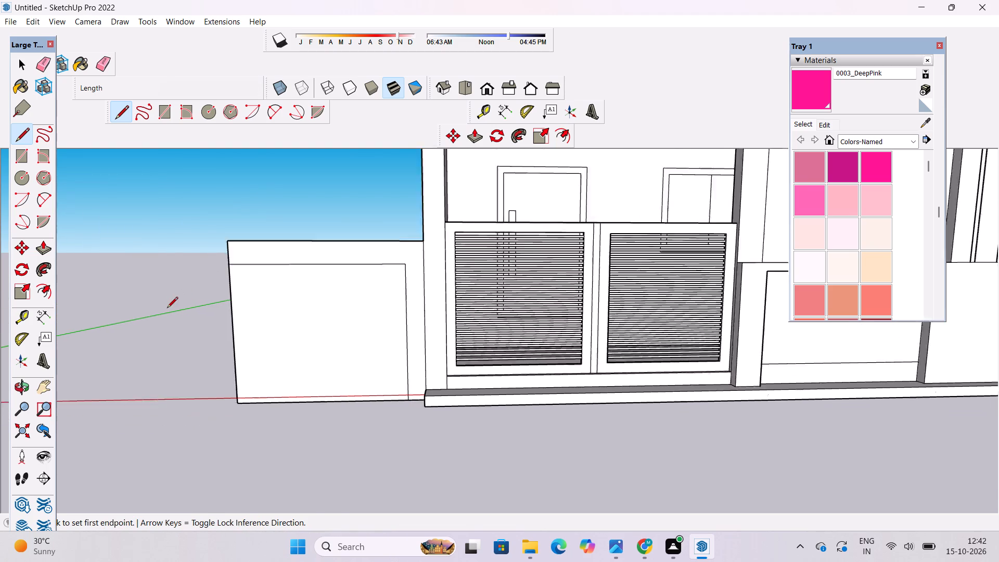
Push the outlined panel on the boundary wall beside the louvred gate inward by 7".
scroll(167, 309, "down", 8)
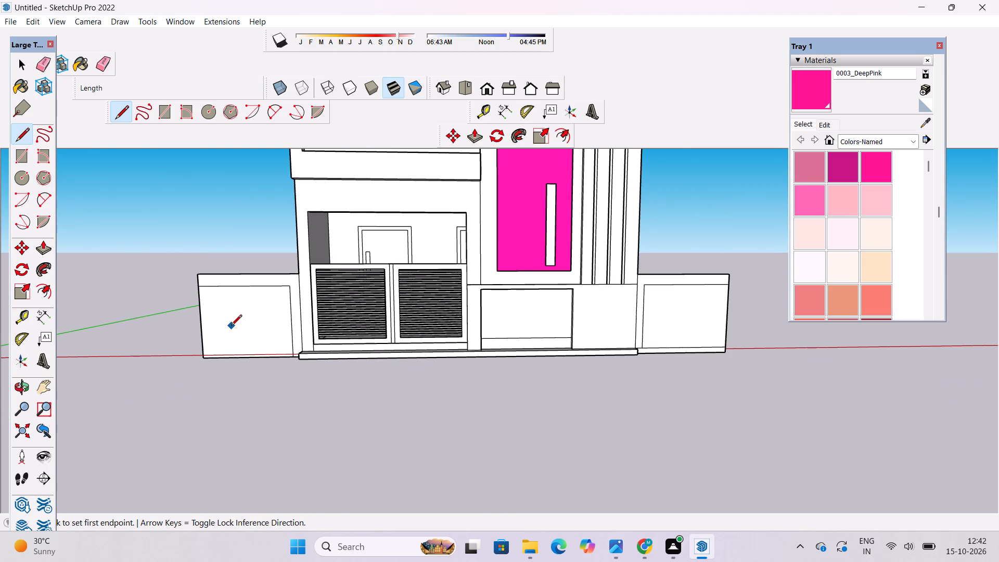
key("space")
key("o")
left_click_drag(258, 338, 558, 392)
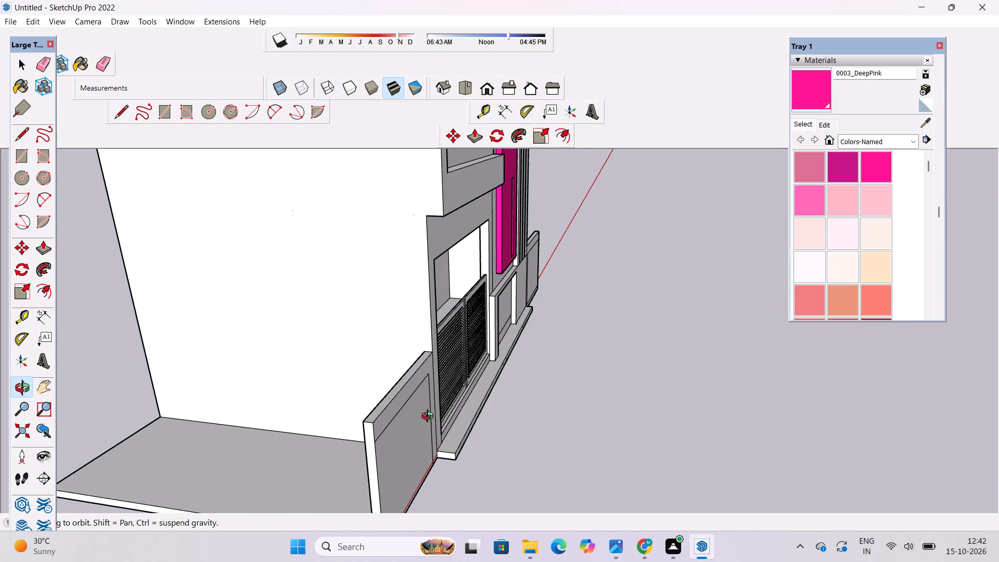
left_click_drag(423, 413, 413, 344)
scroll(415, 385, "up", 3)
left_click_drag(415, 394, 362, 395)
scroll(356, 394, "up", 4)
left_click_drag(356, 392, 360, 402, "shift")
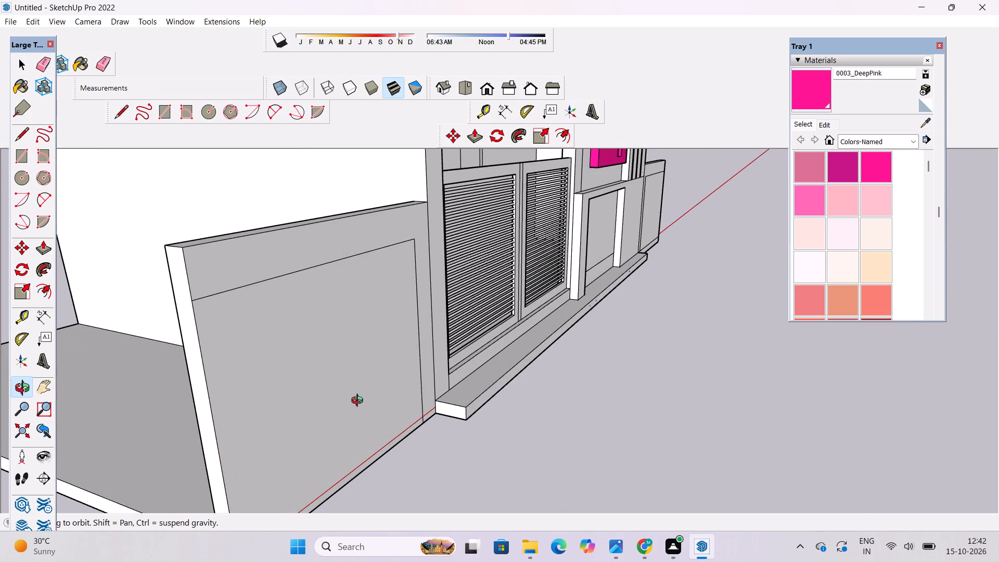
key("p")
left_click(346, 385)
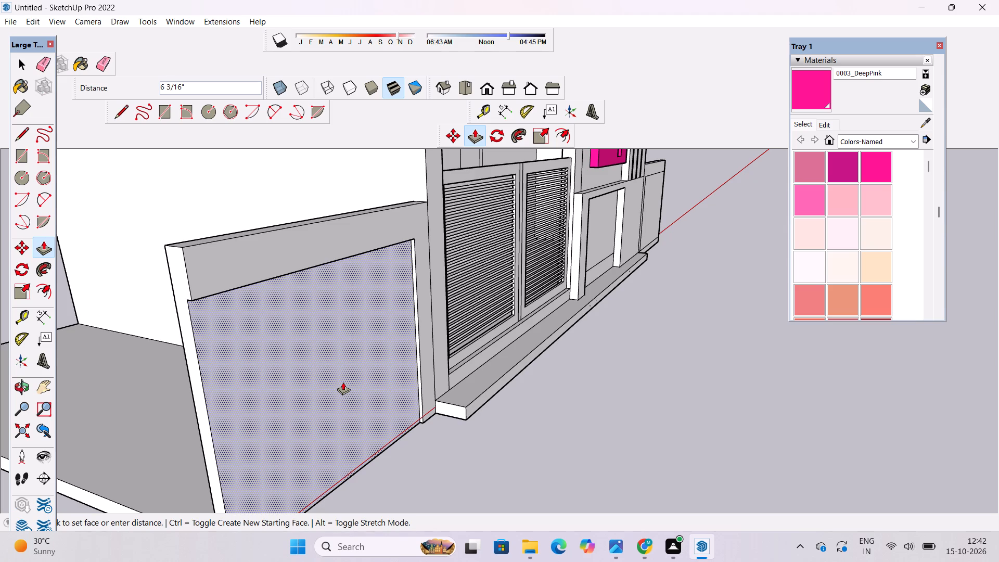
type("7\"")
key("Return")
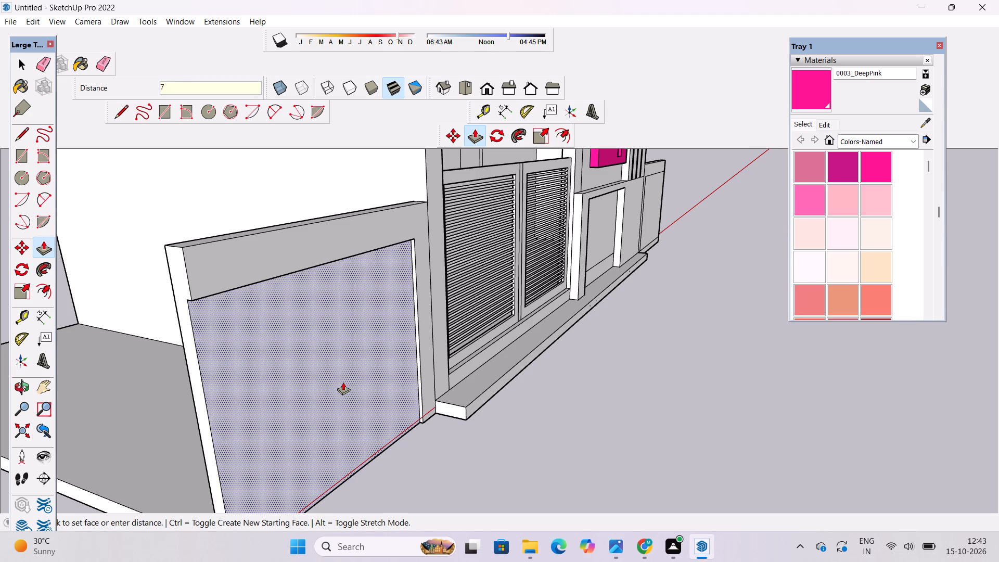
Push the outlined panel on the boundary wall beside the tower inward by 7".
scroll(202, 430, "down", 5)
scroll(603, 216, "up", 8)
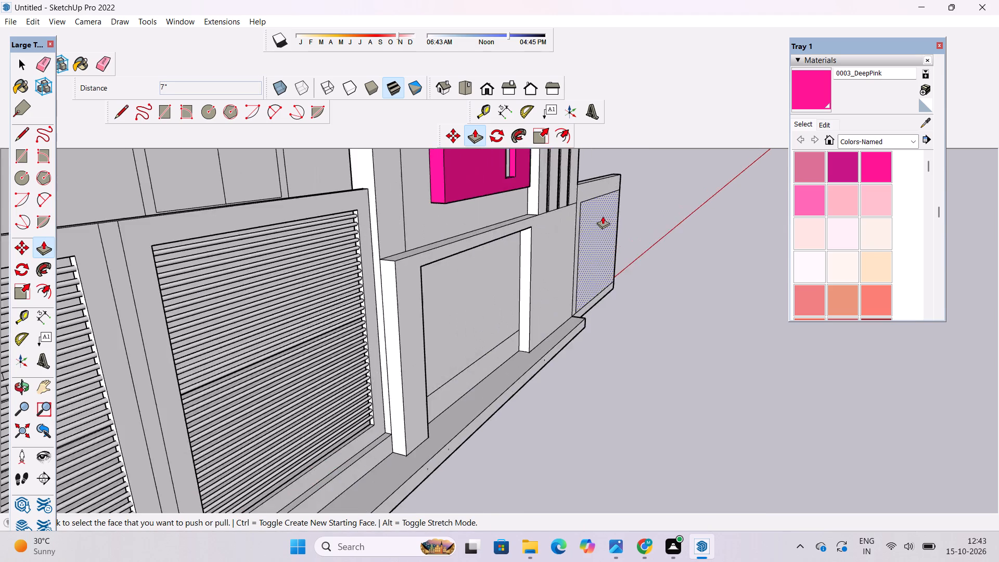
scroll(603, 216, "up", 3)
left_click(582, 238)
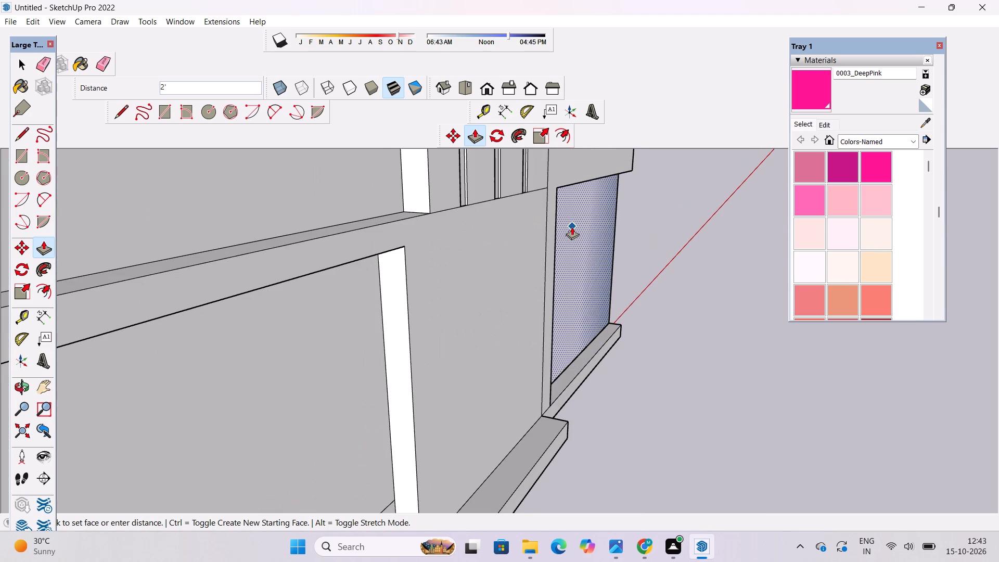
key("7")
key("shift+quotedbl")
key("Return")
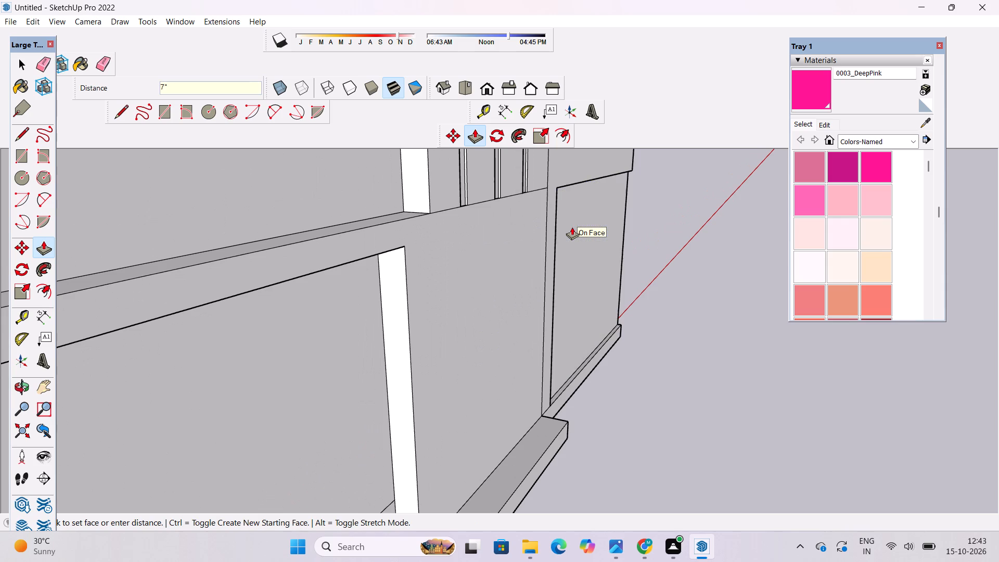
Examine both recessed boundary wall panels together with the rest of the facade.
key("o")
scroll(567, 243, "down", 10)
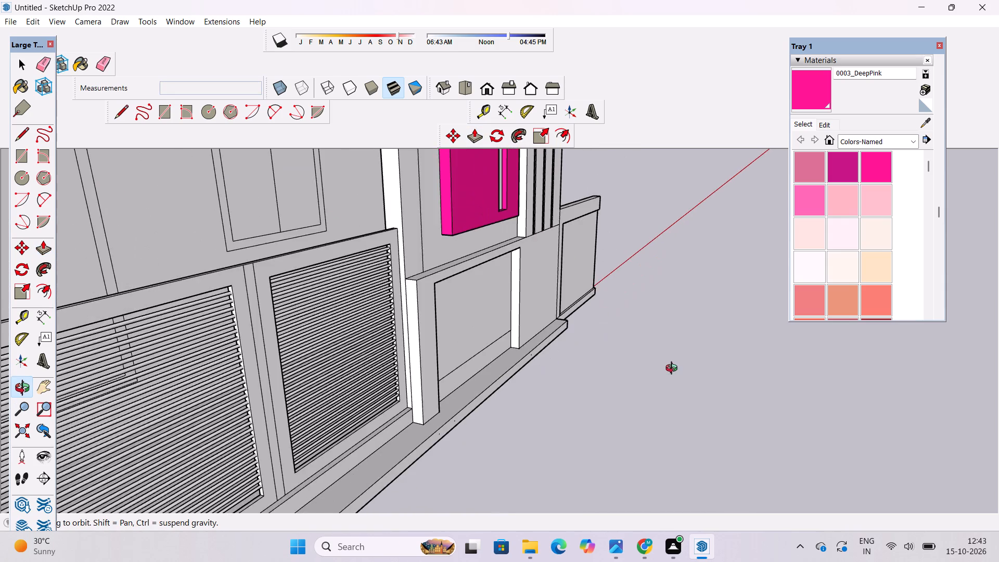
left_click_drag(664, 369, 614, 351)
scroll(564, 340, "down", 9)
scroll(400, 367, "down", 5)
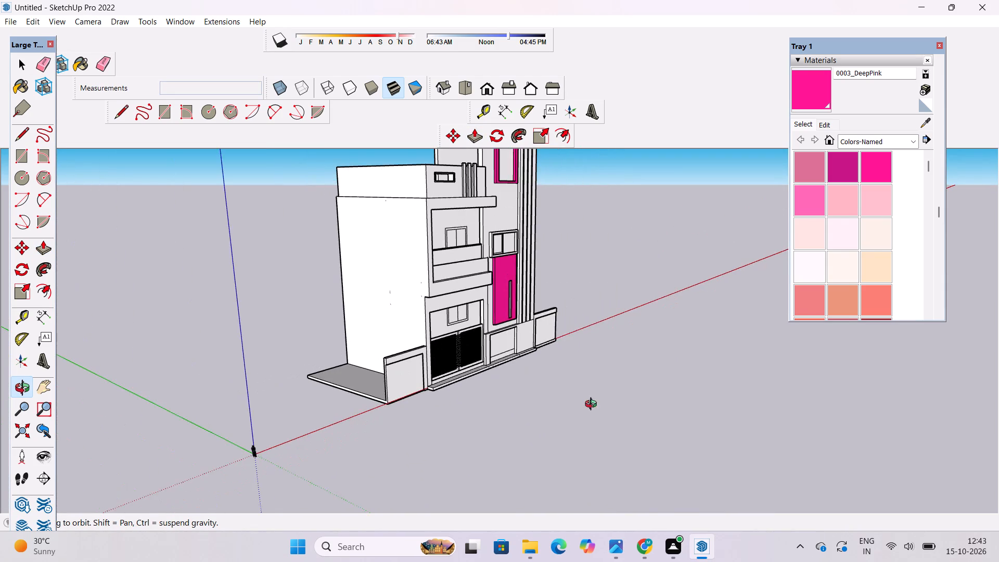
scroll(638, 357, "up", 6)
left_click_drag(601, 346, 574, 347)
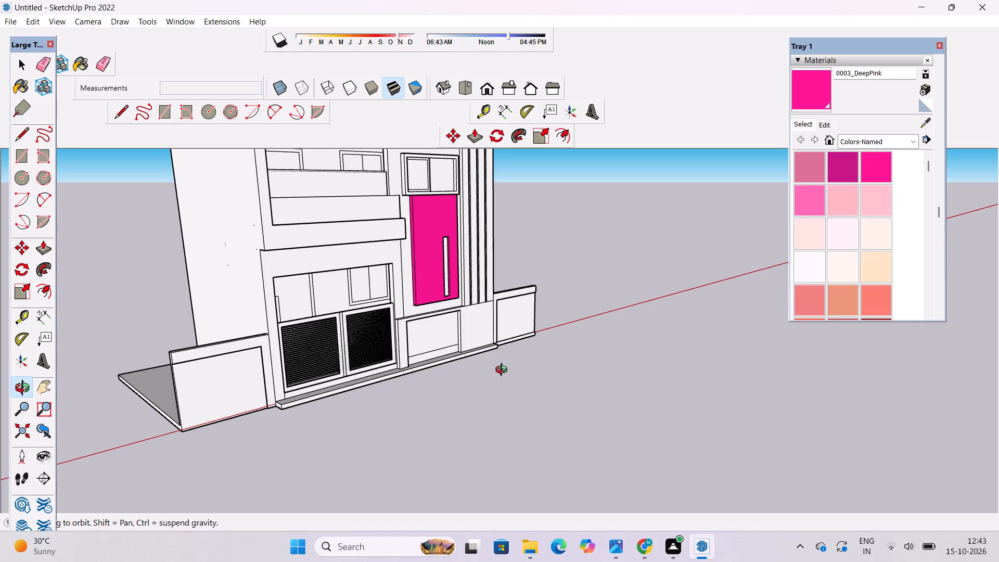
scroll(380, 310, "down", 4)
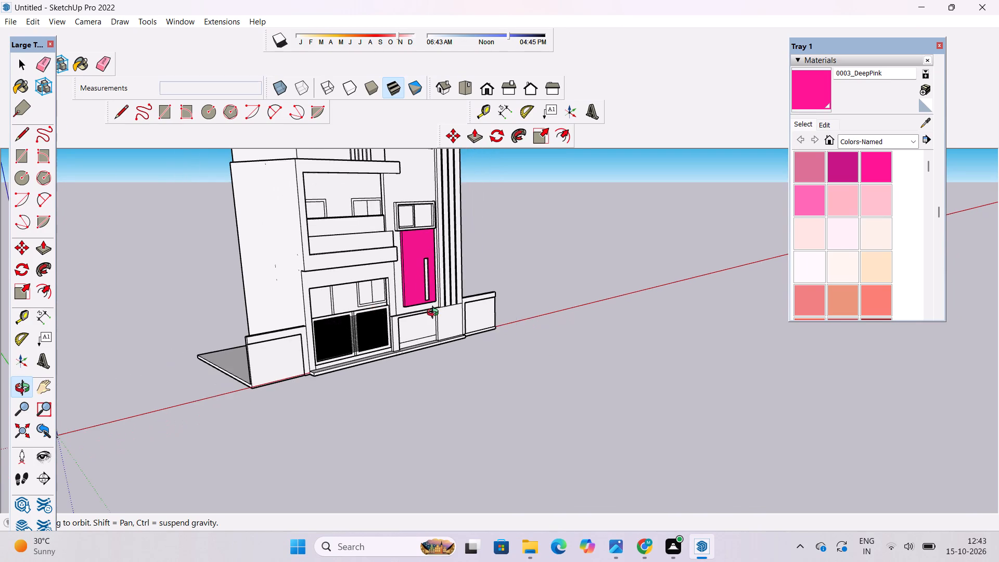
Draw a 2' 1 9/16" by 16' 10 1/2" upright rectangle on the tower-side recessed panel, standing on its lower edge near the tower.
scroll(435, 314, "up", 4)
left_click_drag(555, 353, 440, 357)
scroll(516, 333, "up", 6)
left_click_drag(650, 330, 583, 329, "shift")
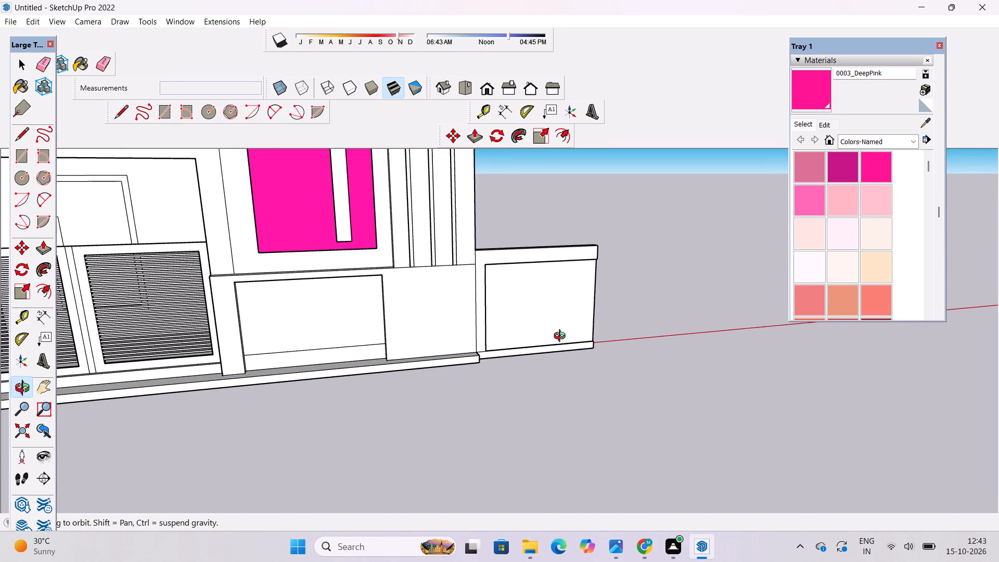
scroll(553, 342, "up", 9)
left_click_drag(537, 337, 513, 344, "shift")
left_click_drag(491, 373, 471, 373)
scroll(394, 366, "up", 3)
left_click_drag(388, 366, 442, 401, "shift")
left_click_drag(447, 403, 382, 438)
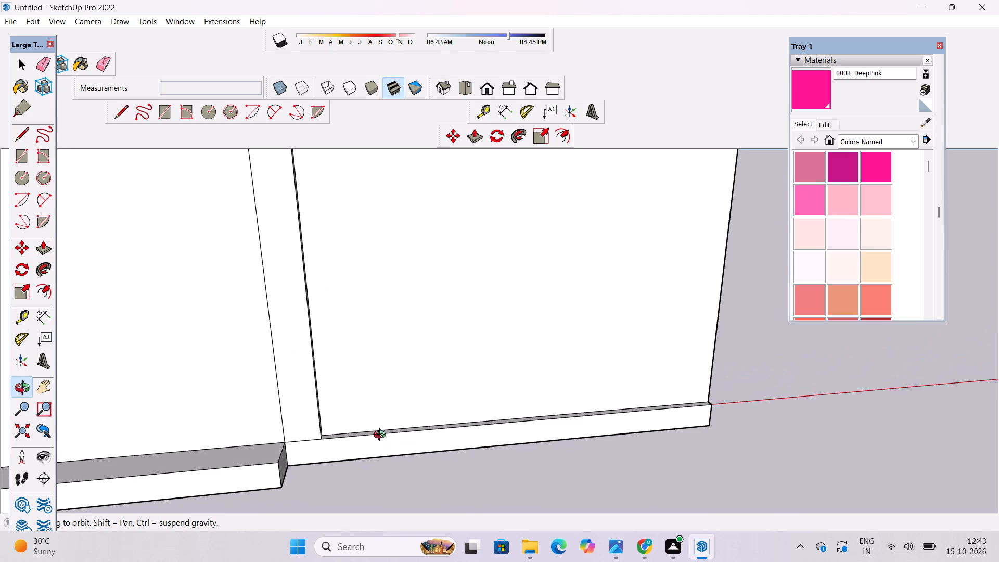
key("r")
scroll(357, 421, "up", 5)
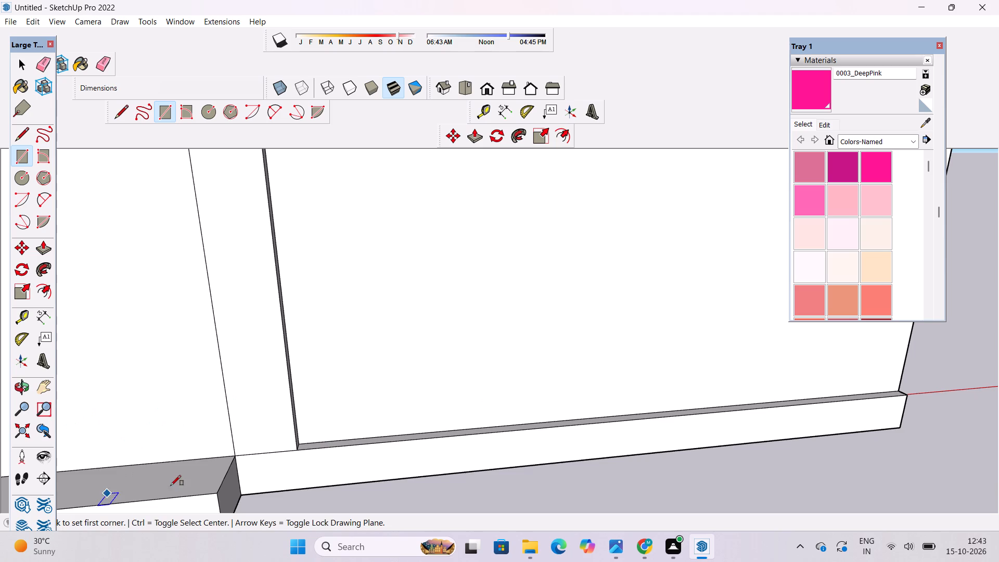
scroll(214, 414, "down", 4)
scroll(313, 432, "up", 7)
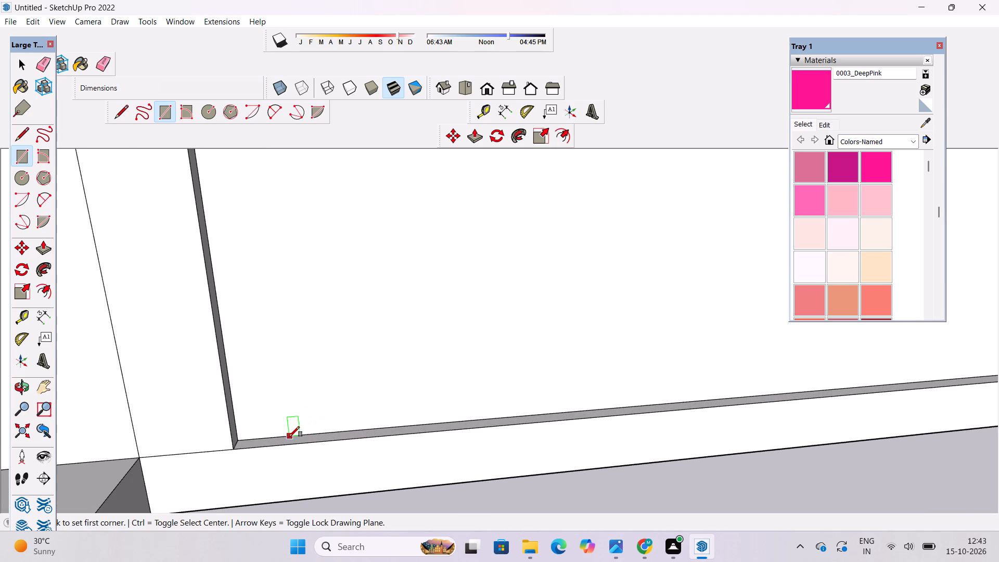
left_click(299, 435)
scroll(299, 435, "down", 11)
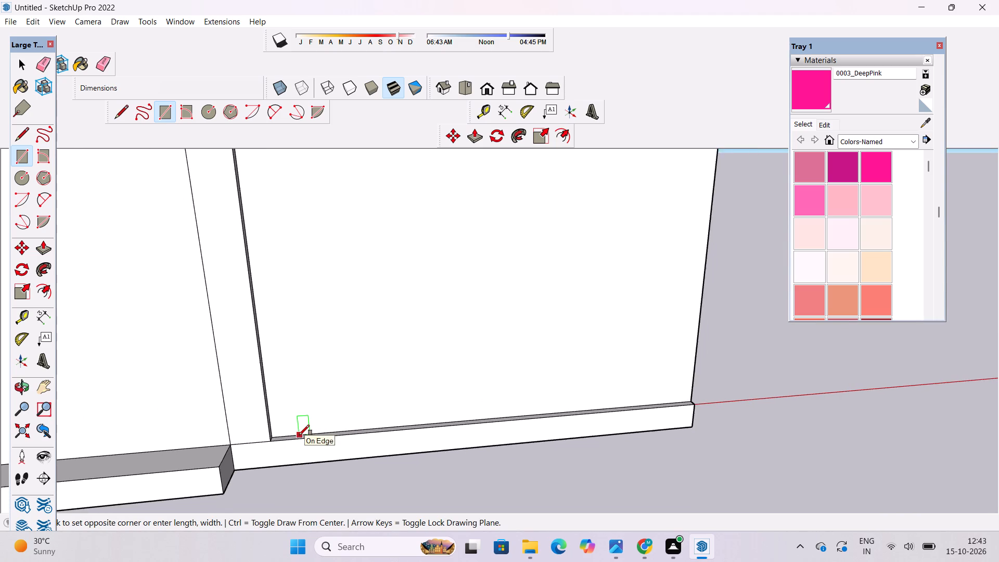
scroll(299, 435, "down", 5)
scroll(297, 313, "up", 3)
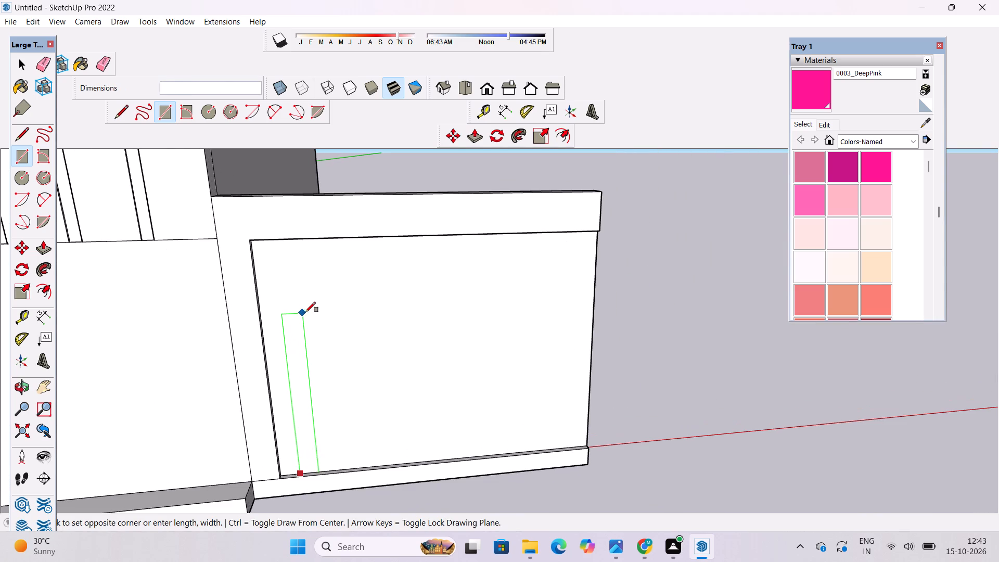
left_click(305, 312)
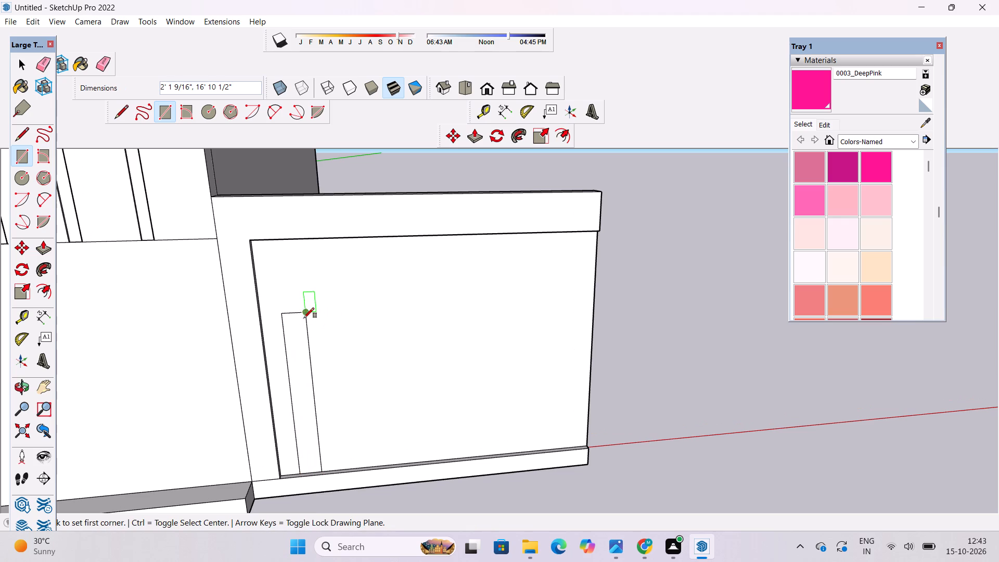
Copy the upright strip twice along the tower-side recessed panel, away from the tower, spacing the copies about 3' 3" apart.
key("space")
double_click(294, 329)
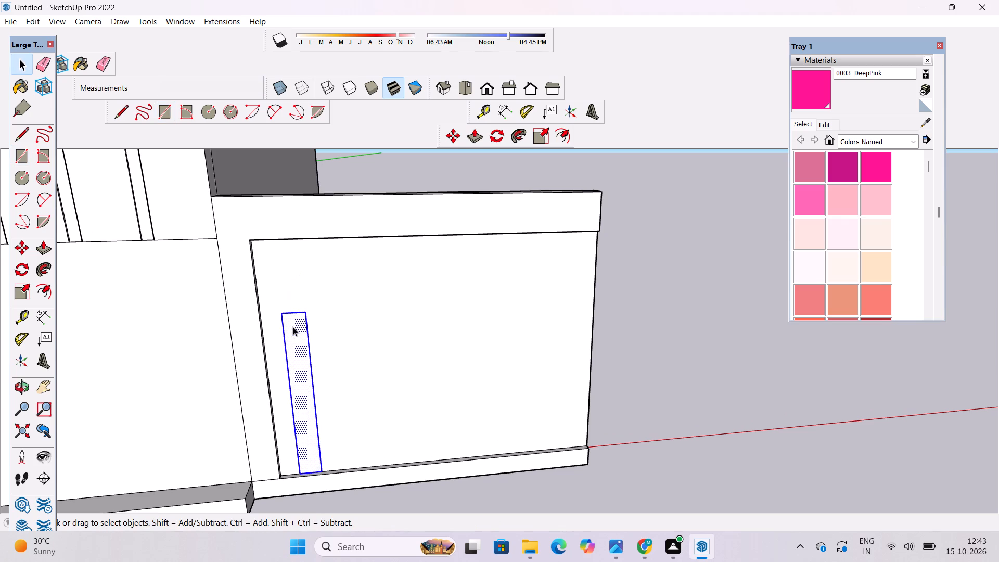
key("m")
scroll(261, 395, "down", 4)
scroll(281, 468, "up", 8)
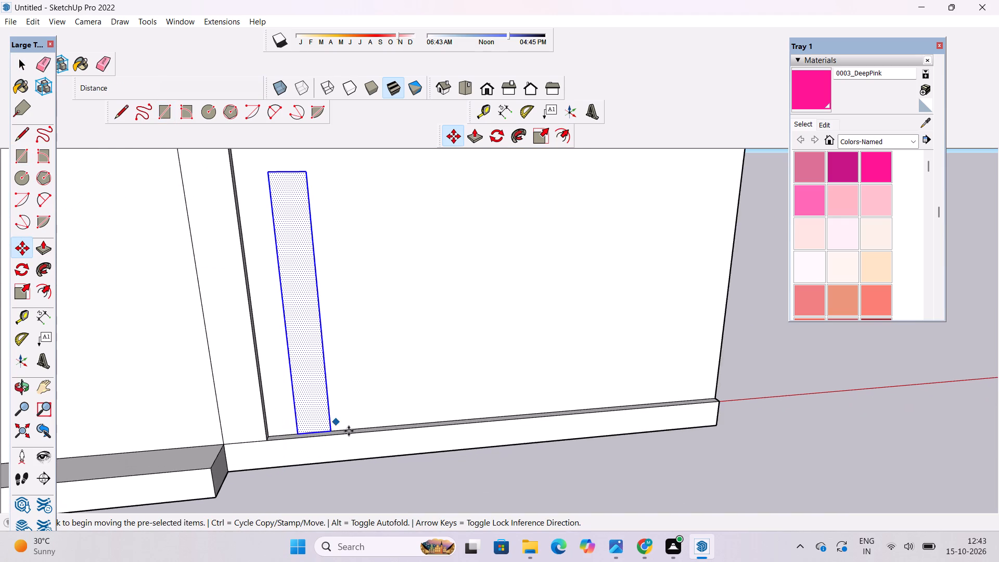
scroll(349, 431, "up", 8)
left_click(263, 431)
scroll(263, 431, "down", 4)
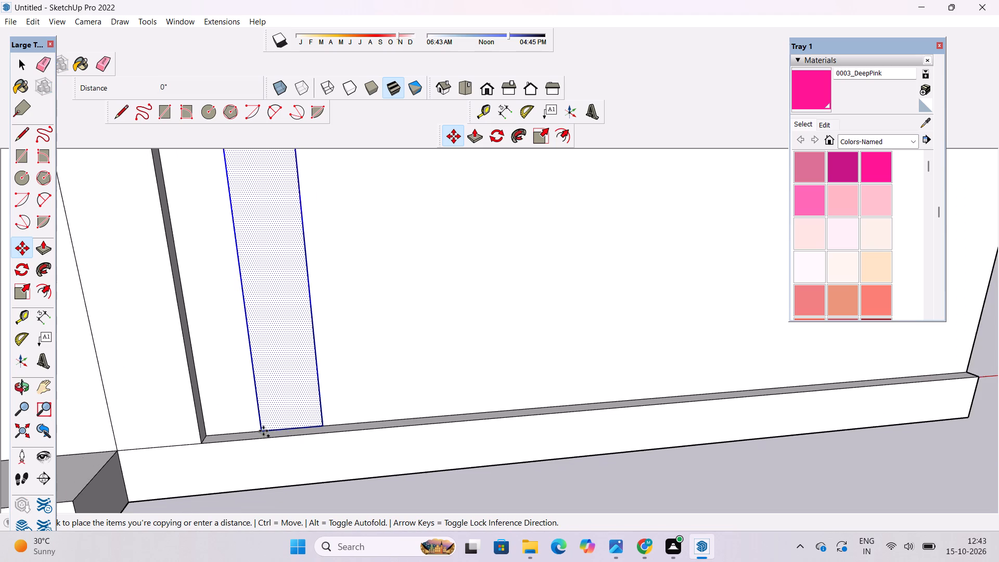
scroll(339, 419, "down", 7)
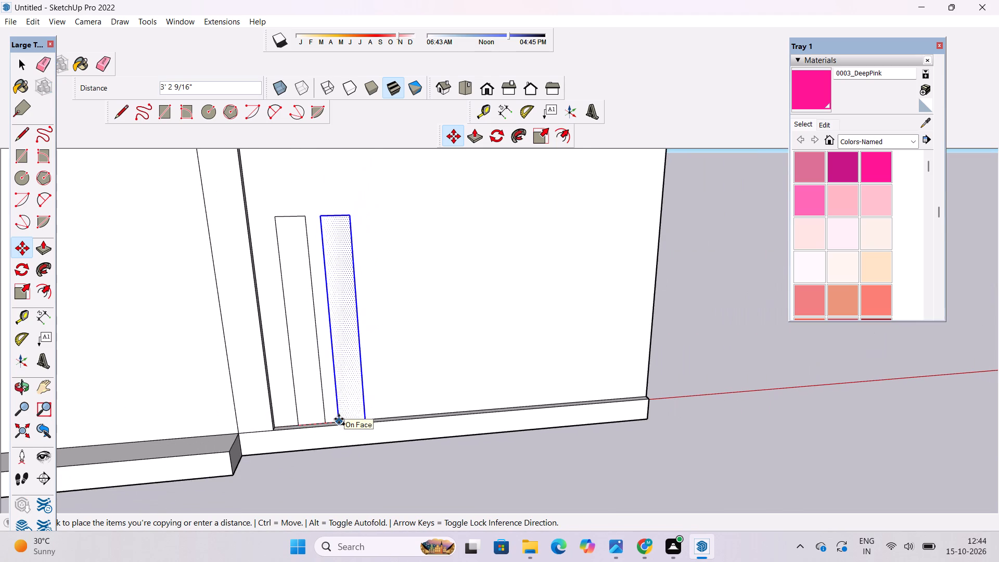
left_click(339, 419)
left_click(339, 419)
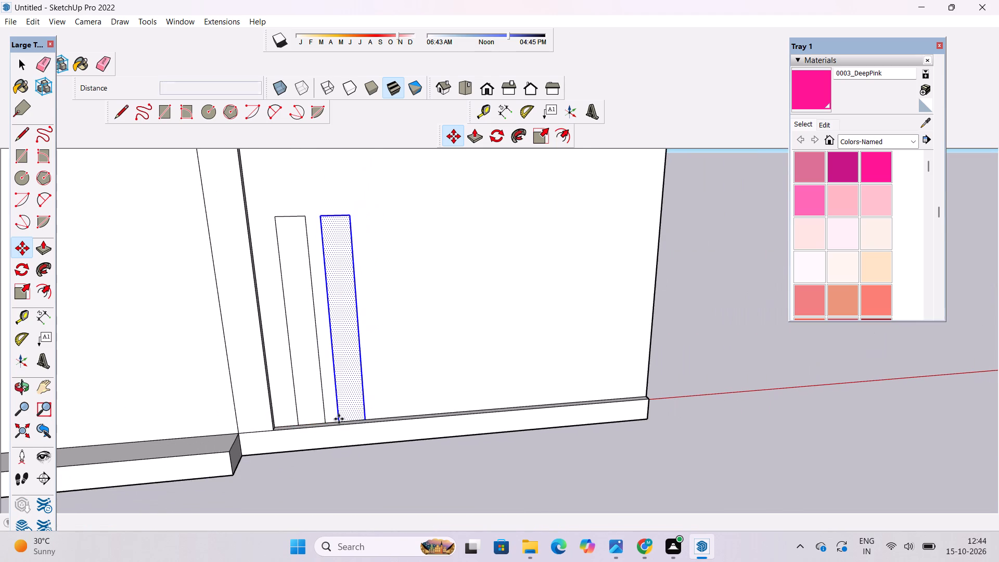
left_click(379, 415)
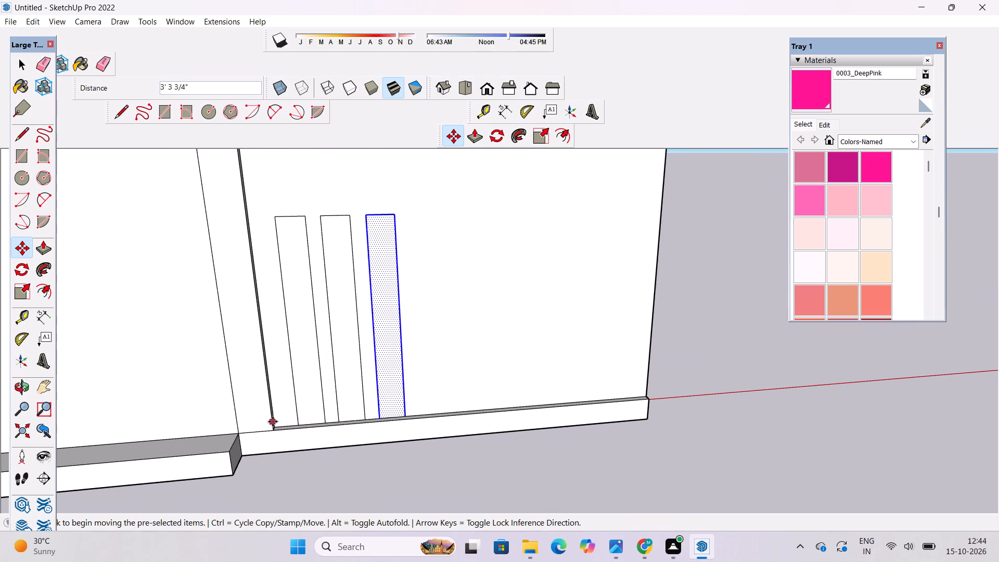
Copy the third strip about 19' 6" along the panel's lower edge, placing it near the wall's outer end.
scroll(273, 421, "down", 9)
scroll(330, 419, "up", 3)
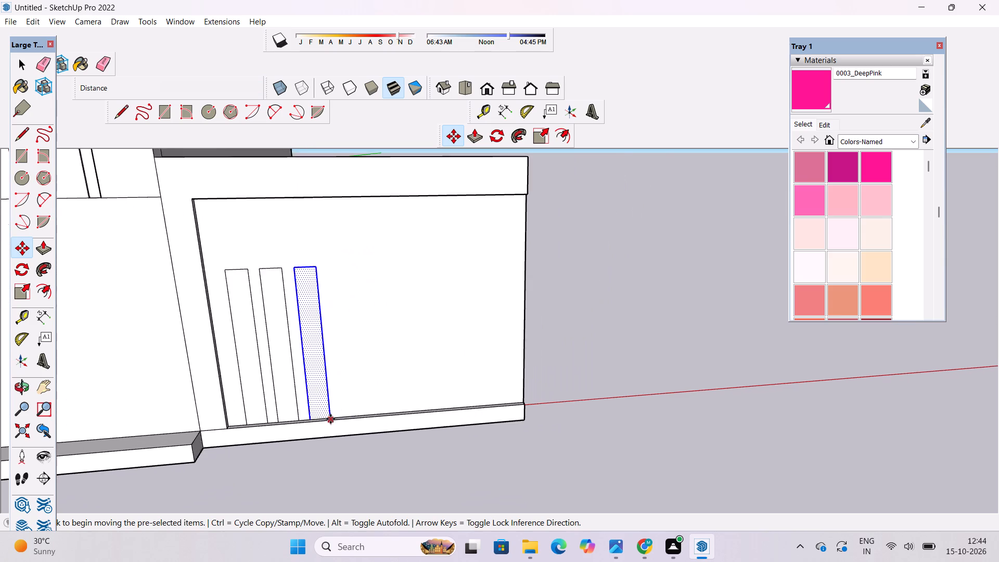
scroll(330, 419, "up", 6)
left_click(299, 417)
scroll(299, 417, "down", 4)
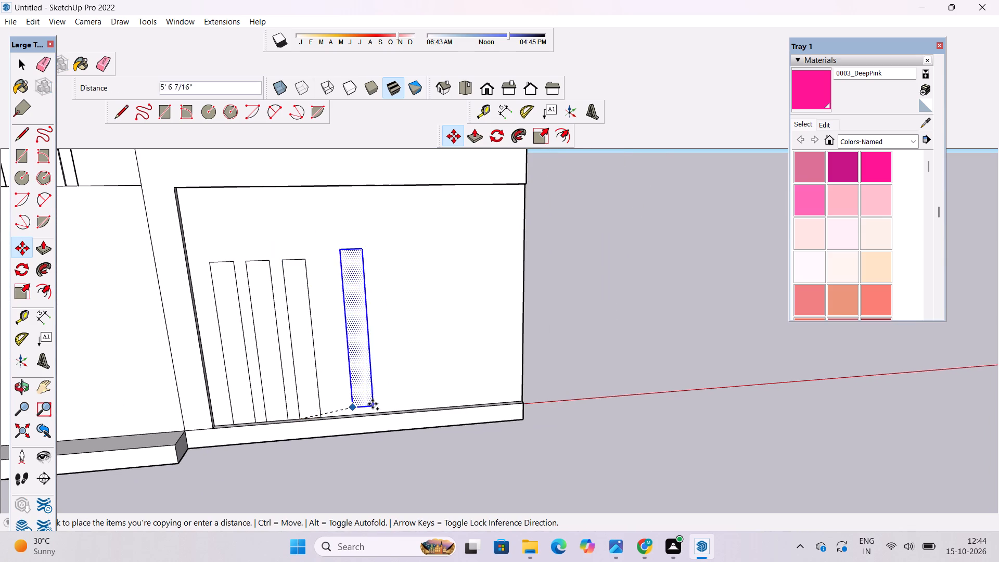
left_click(483, 401)
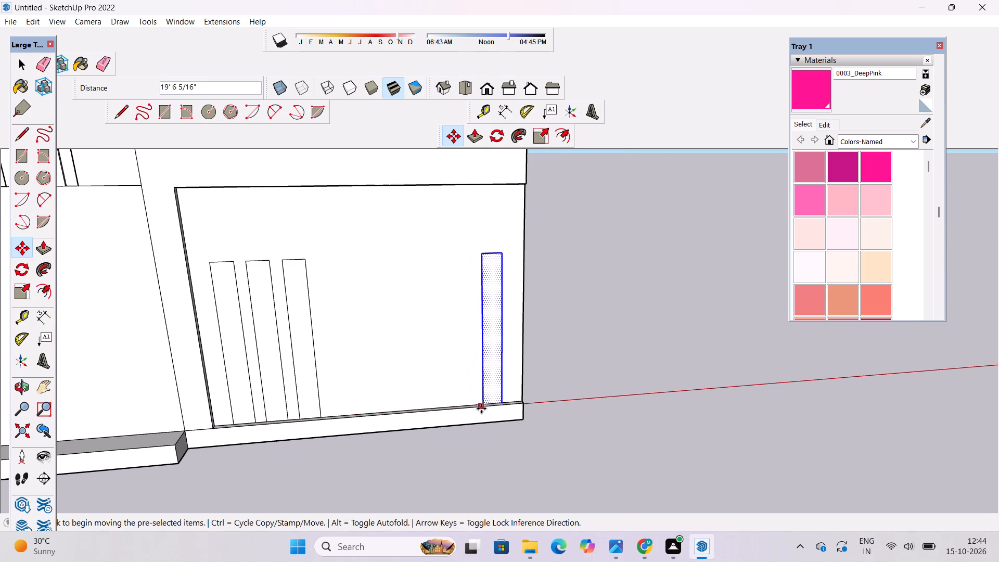
Copy the outer-end strip twice back toward the tower, spacing the copies about 3' 2" apart, and clear the selection.
scroll(481, 408, "up", 15)
left_click(491, 388)
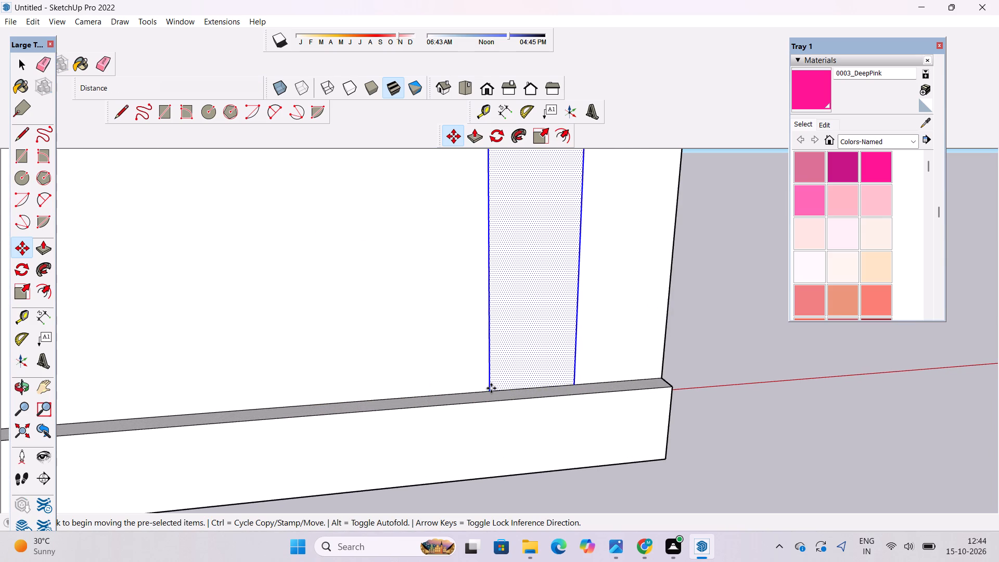
scroll(491, 388, "down", 4)
left_click(399, 400)
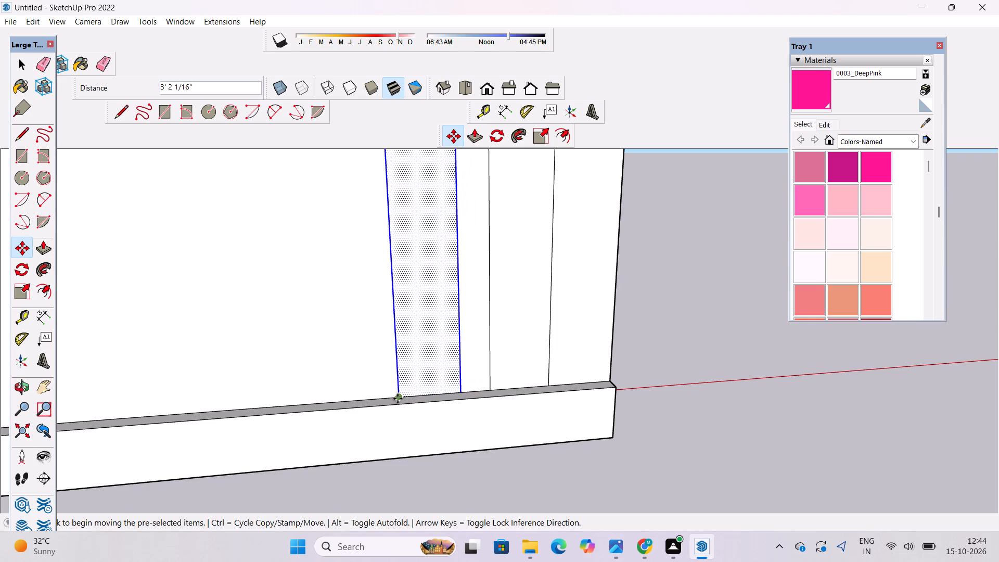
left_click(398, 398)
scroll(398, 398, "down", 5)
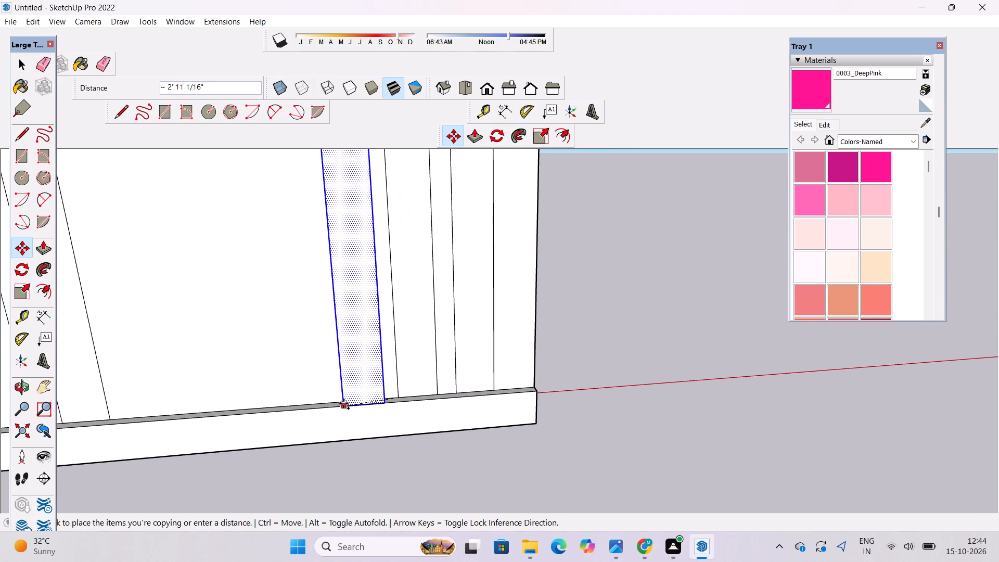
left_click(337, 398)
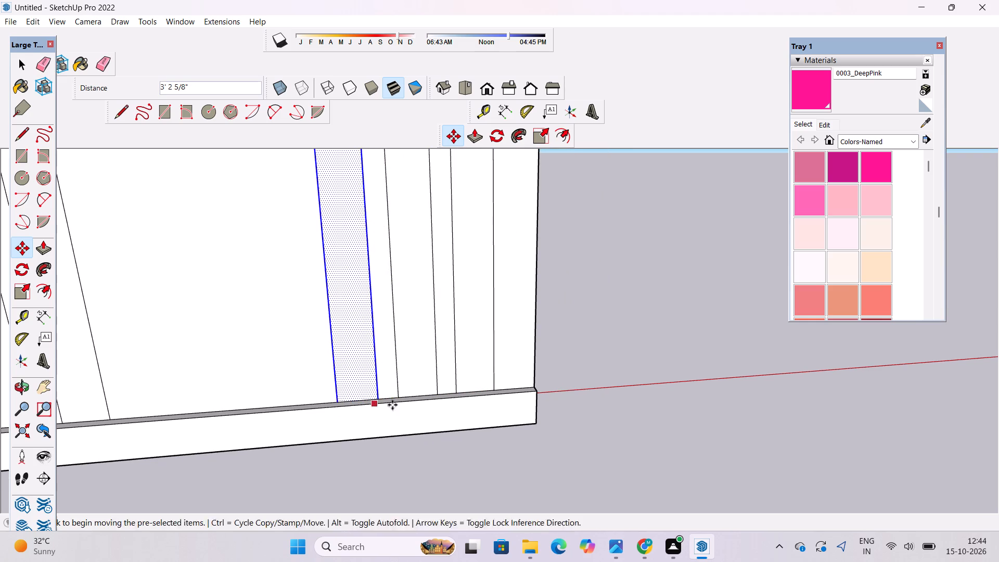
key("space")
left_click(644, 352)
Examine both groups of strips on the tower-side boundary wall together with the rest of the facade.
scroll(578, 410, "down", 9)
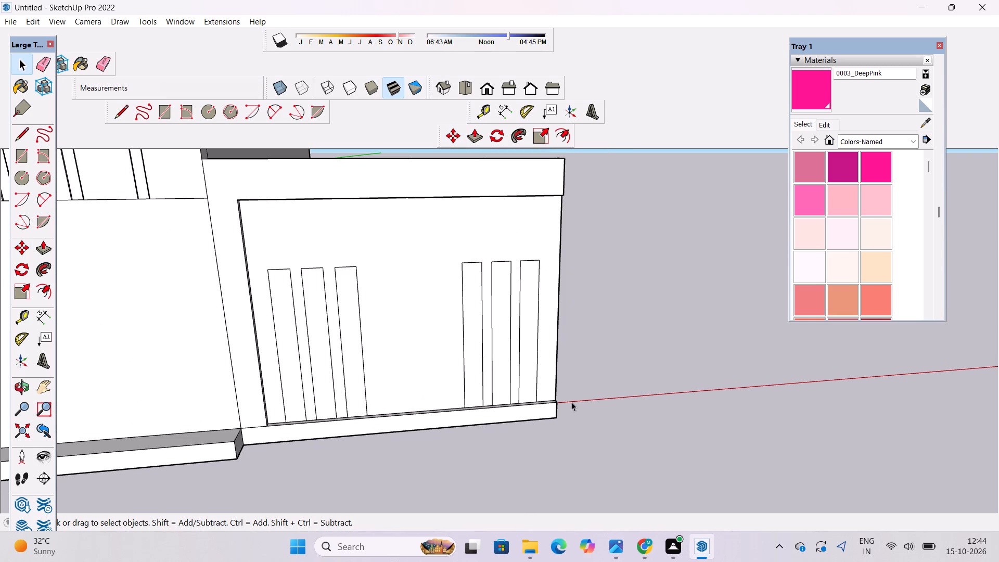
key("o")
scroll(522, 342, "down", 5)
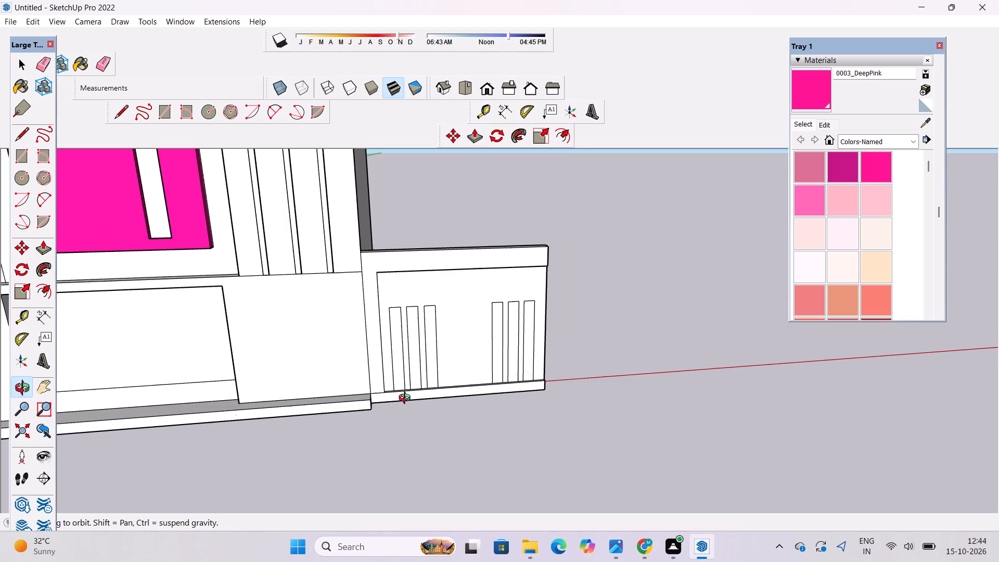
left_click_drag(414, 399, 532, 392, "shift")
left_click_drag(524, 385, 510, 374)
scroll(250, 410, "down", 5)
left_click_drag(191, 418, 339, 423, "shift")
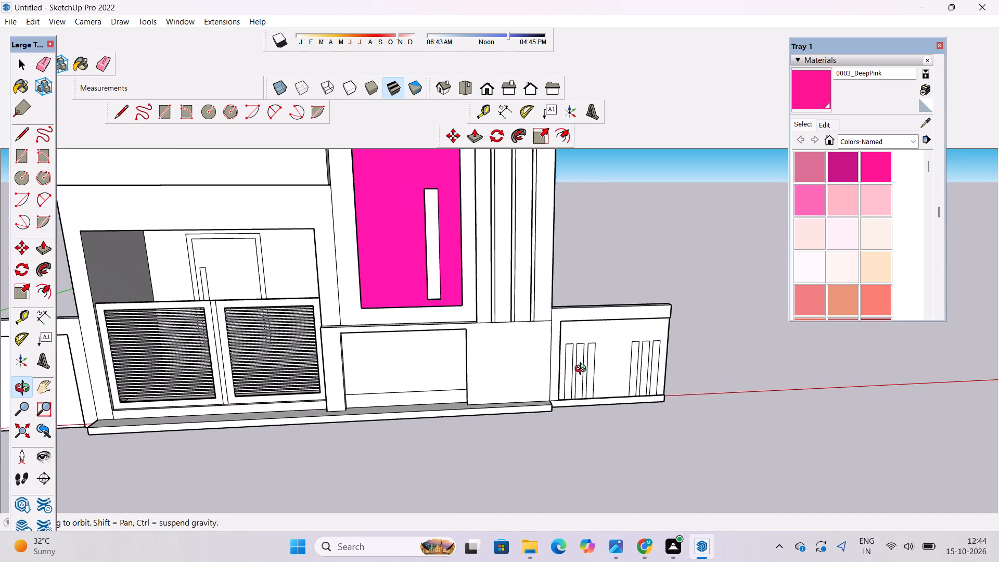
scroll(594, 371, "up", 3)
left_click_drag(570, 371, 361, 375, "shift")
left_click_drag(372, 380, 487, 380)
scroll(440, 448, "up", 5)
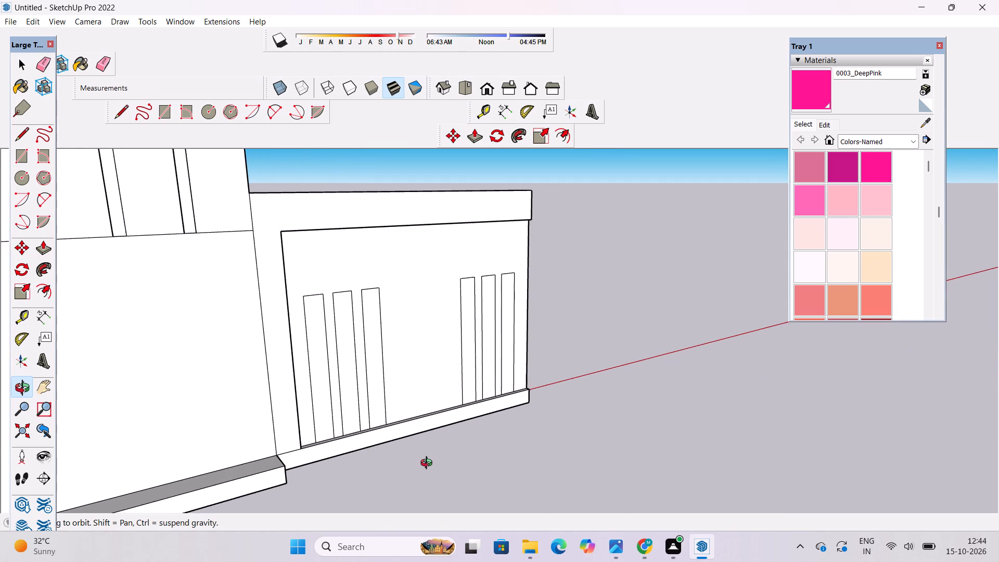
Pull the three strips nearest the tower outward by 7" from the recessed boundary wall panel.
left_click_drag(428, 464, 423, 442, "shift")
left_click_drag(423, 440, 461, 477)
scroll(352, 441, "up", 4)
left_click_drag(347, 439, 358, 440, "shift")
left_click_drag(364, 441, 422, 425)
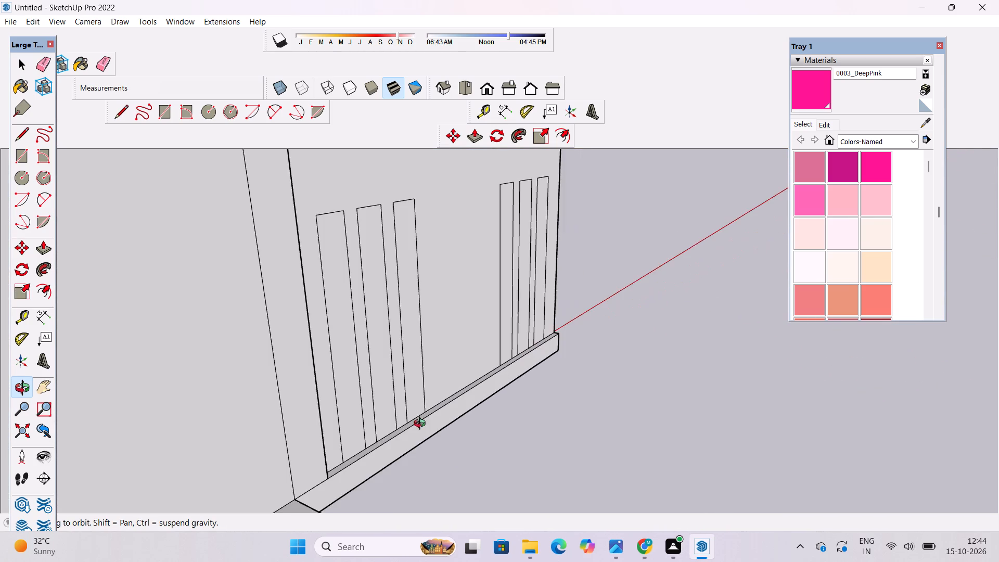
left_click_drag(422, 425, 379, 436, "shift")
key("p")
scroll(328, 411, "down", 5)
scroll(328, 411, "up", 4)
left_click(327, 405)
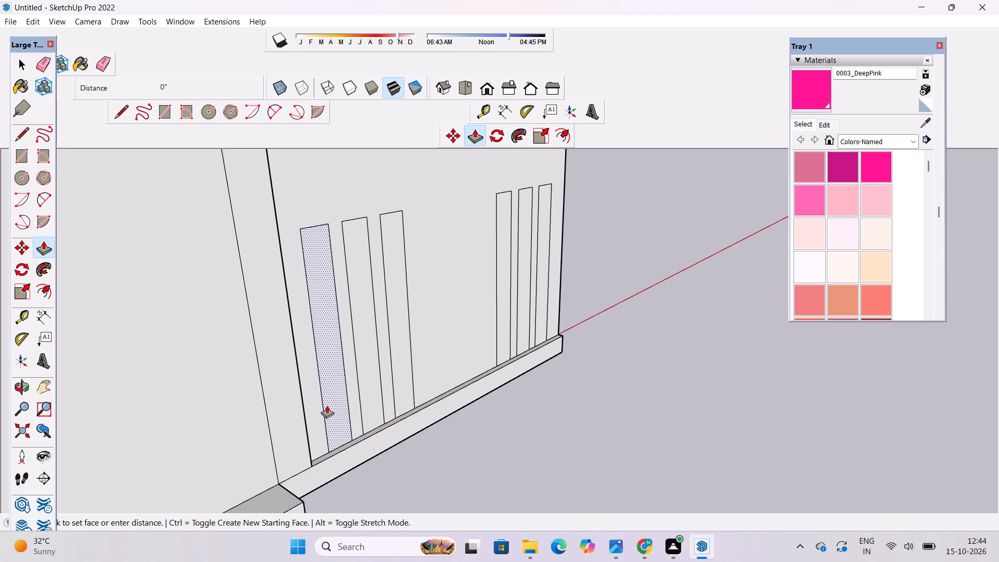
left_click(318, 482)
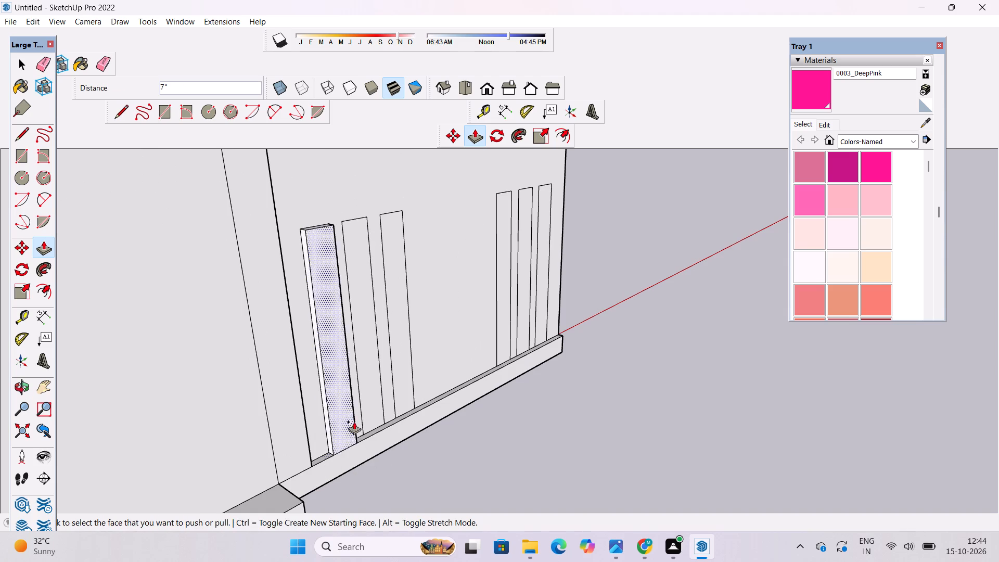
left_click(372, 385)
left_click(354, 465)
left_click(405, 384)
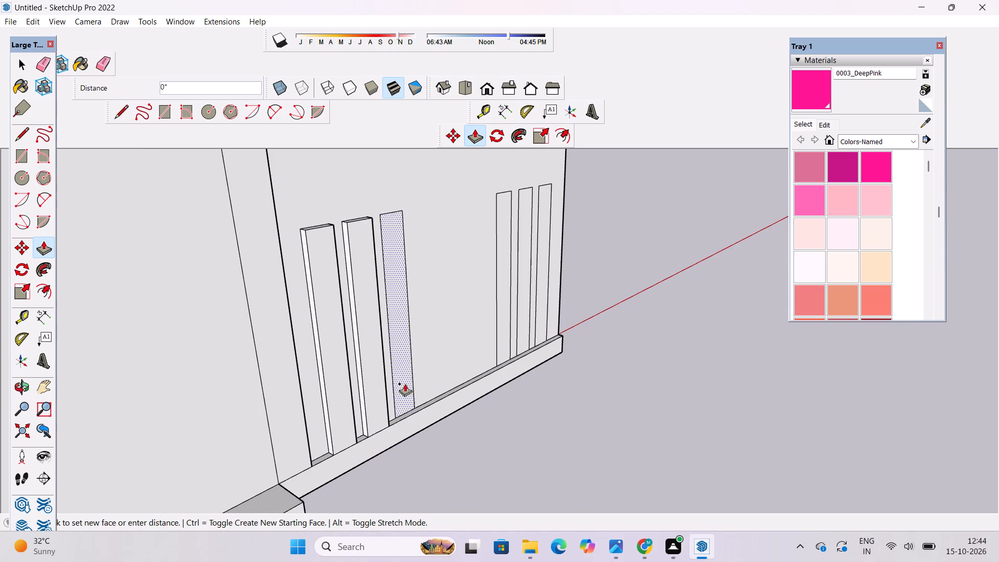
left_click(390, 437)
scroll(415, 375, "down", 4)
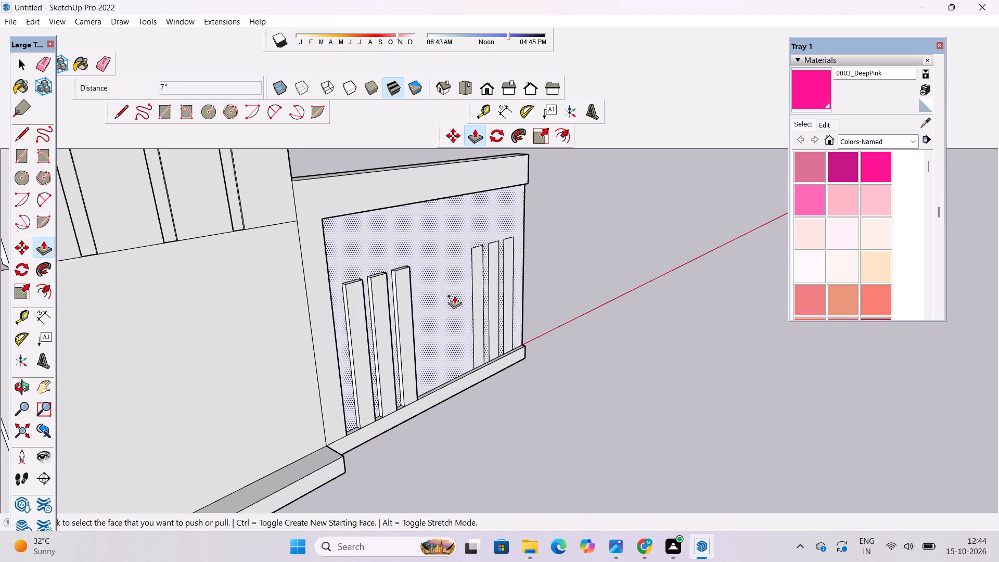
Pull the three strips at the boundary wall's outer end outward by 7" from the recessed panel.
scroll(454, 296, "up", 2)
left_click(485, 270)
left_click(472, 407)
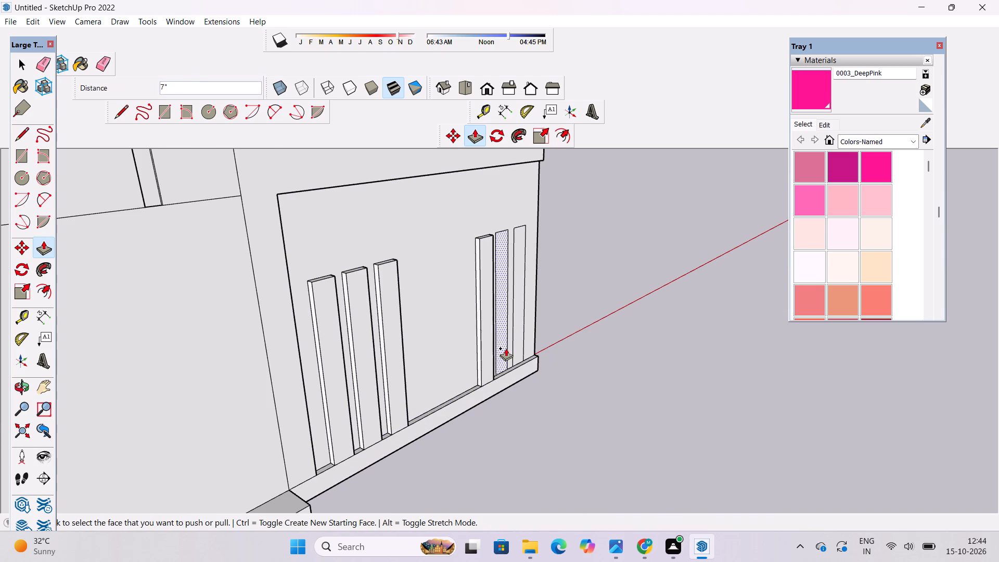
left_click(503, 351)
left_click(485, 398)
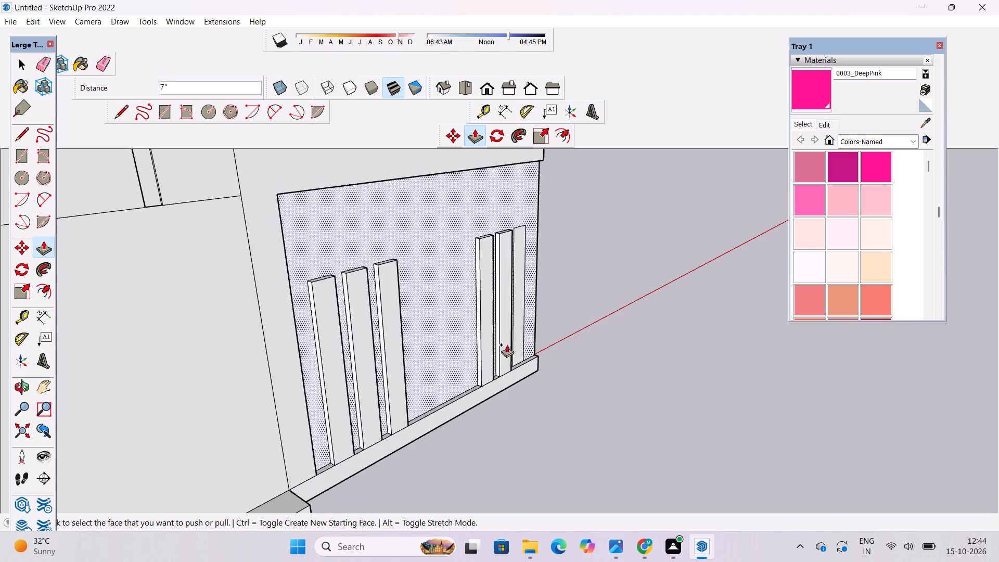
left_click(517, 332)
left_click(495, 390)
scroll(552, 230, "down", 4)
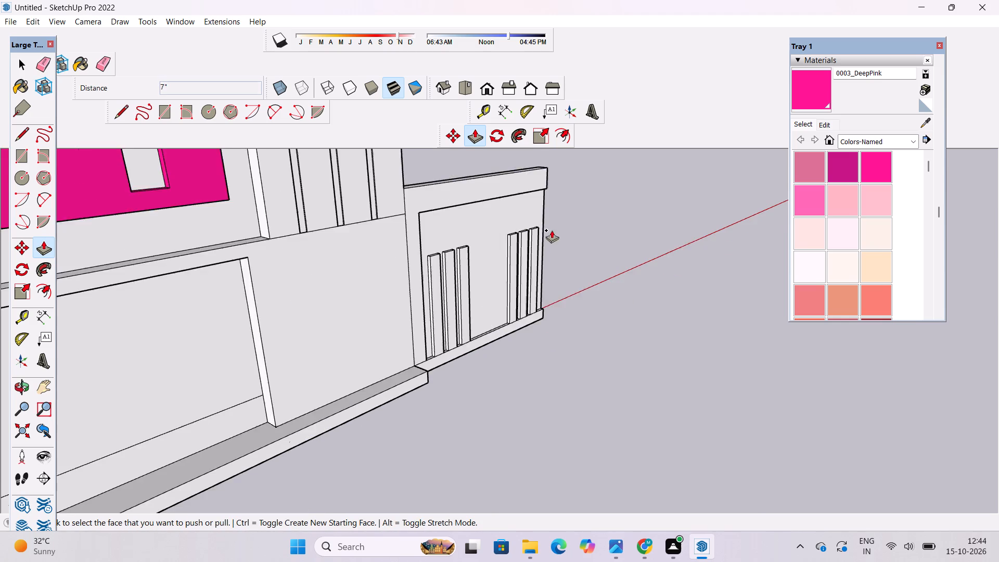
Copy the front face of the strip nearest the tower about 134' 5 1/2" across to the gate-side boundary wall panel, near the gate.
scroll(552, 230, "down", 5)
key("o")
scroll(526, 316, "up", 3)
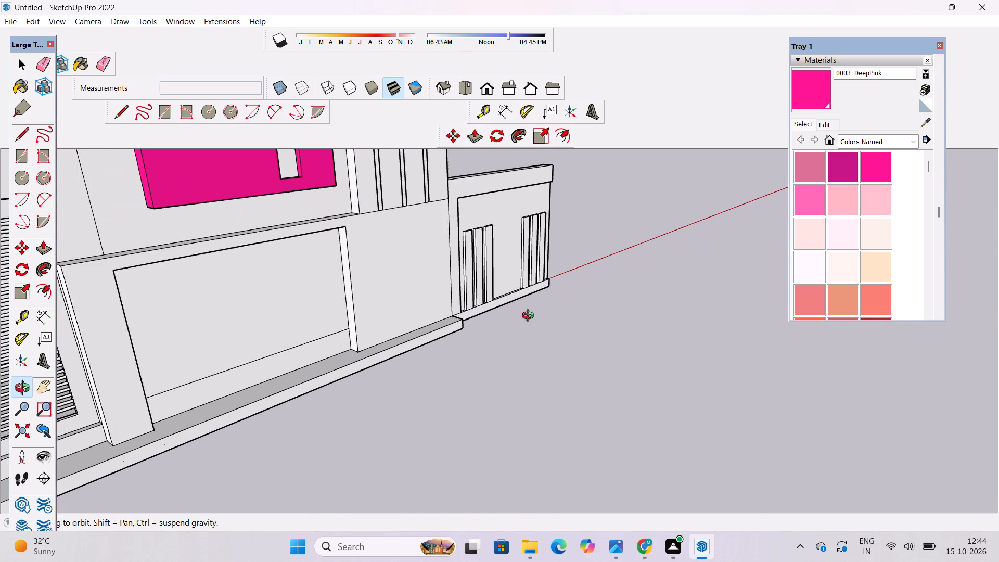
scroll(530, 317, "up", 1)
left_click_drag(517, 322, 469, 320)
scroll(457, 311, "down", 5)
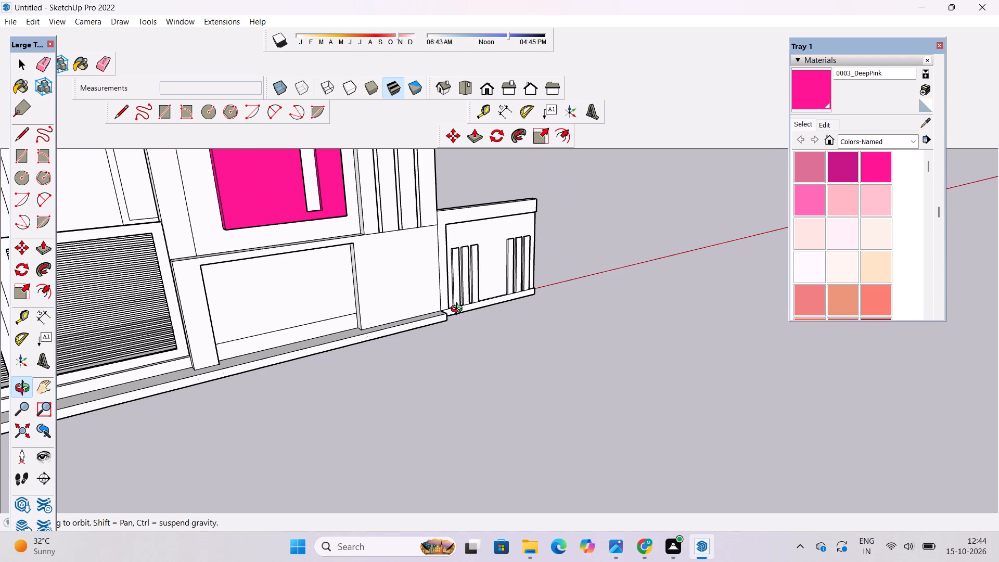
left_click_drag(469, 331, 483, 363, "shift")
scroll(500, 294, "up", 5)
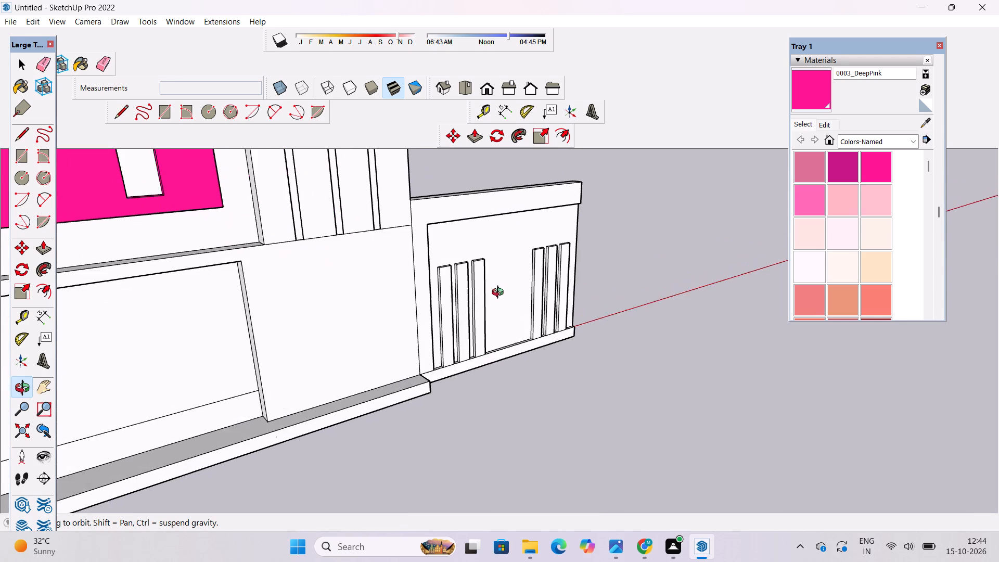
left_click_drag(497, 328, 438, 333)
key("space")
scroll(441, 286, "up", 5)
double_click(447, 330)
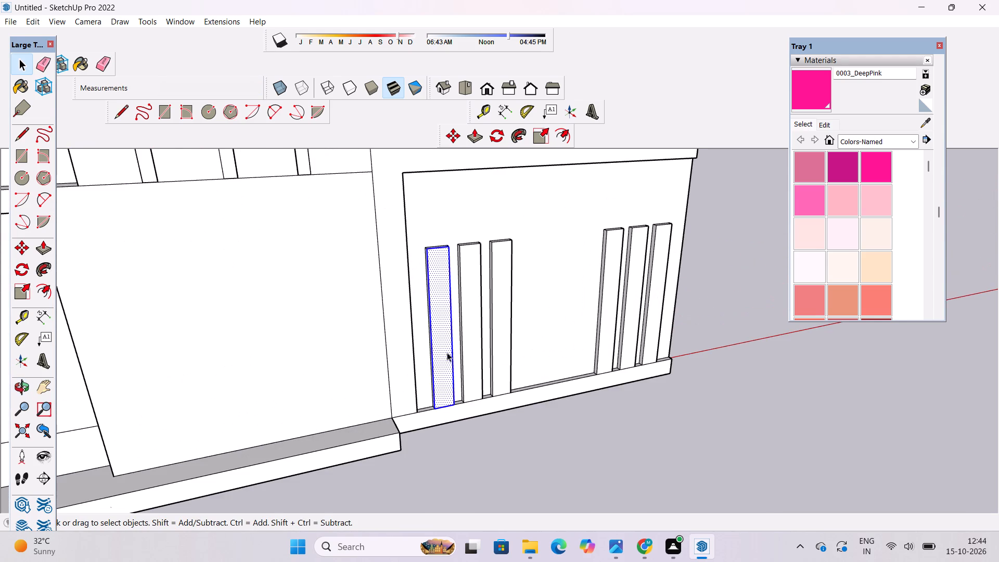
key("m")
left_click(437, 408)
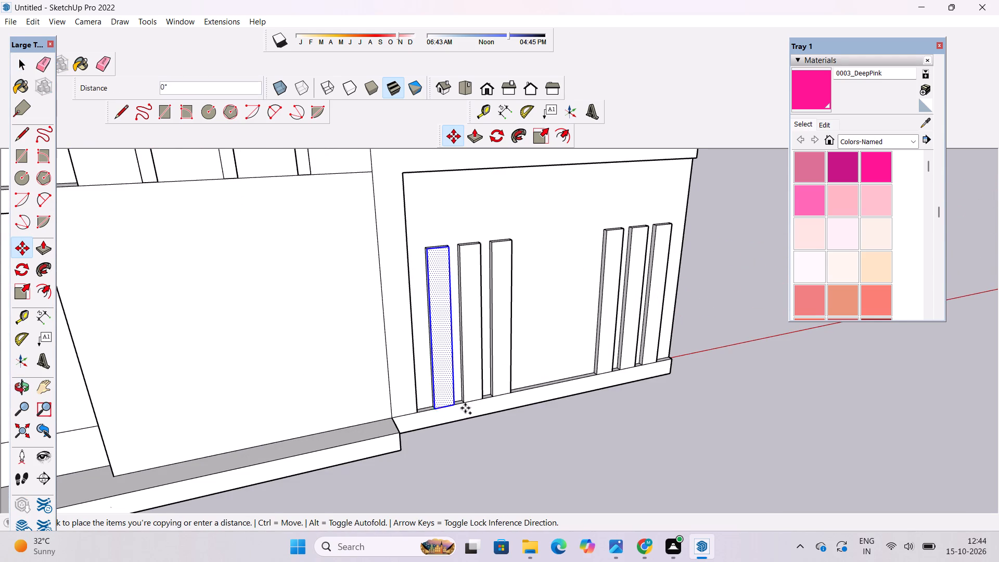
scroll(534, 382, "down", 18)
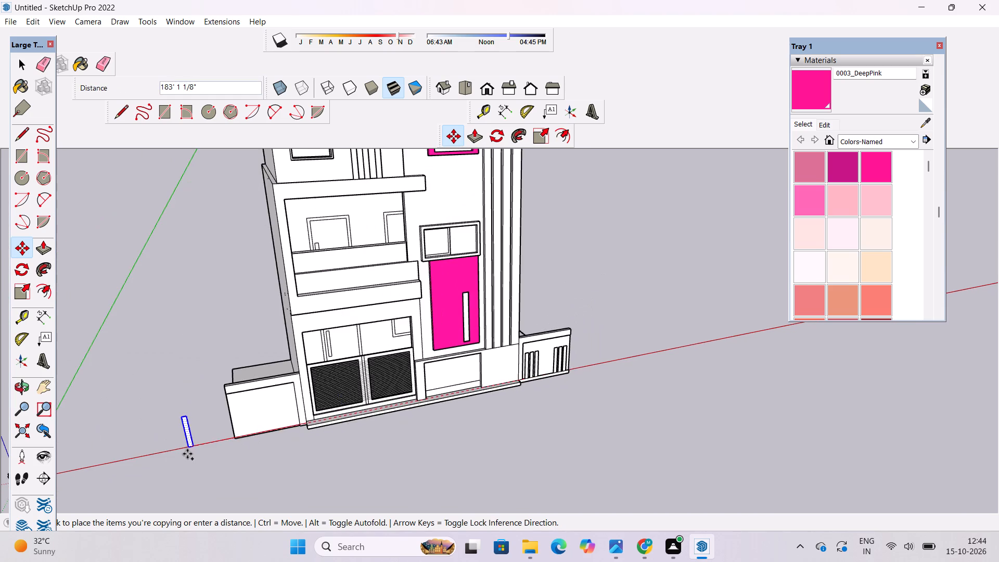
scroll(234, 436, "up", 20)
scroll(234, 436, "up", 1)
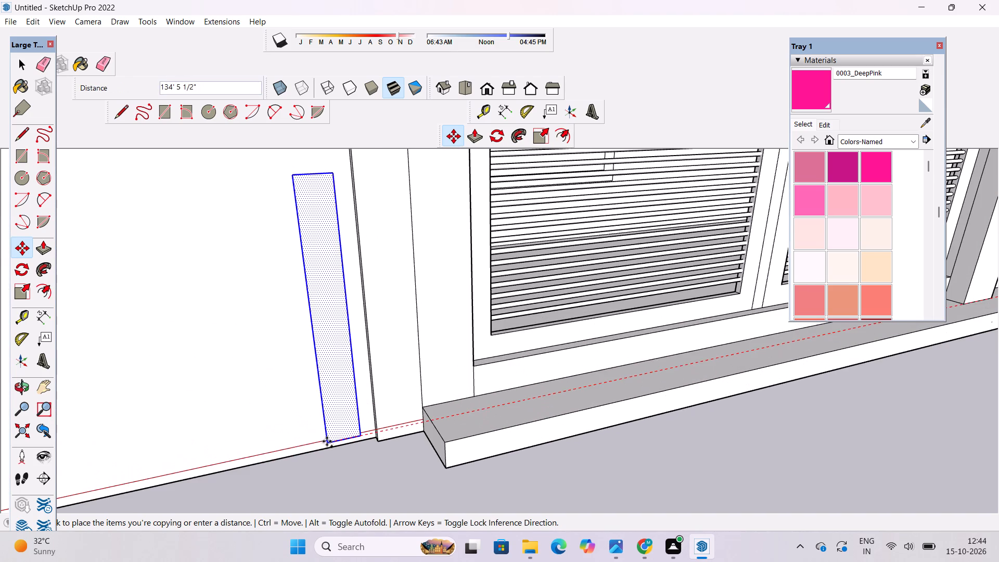
scroll(326, 449, "up", 4)
left_click(326, 449)
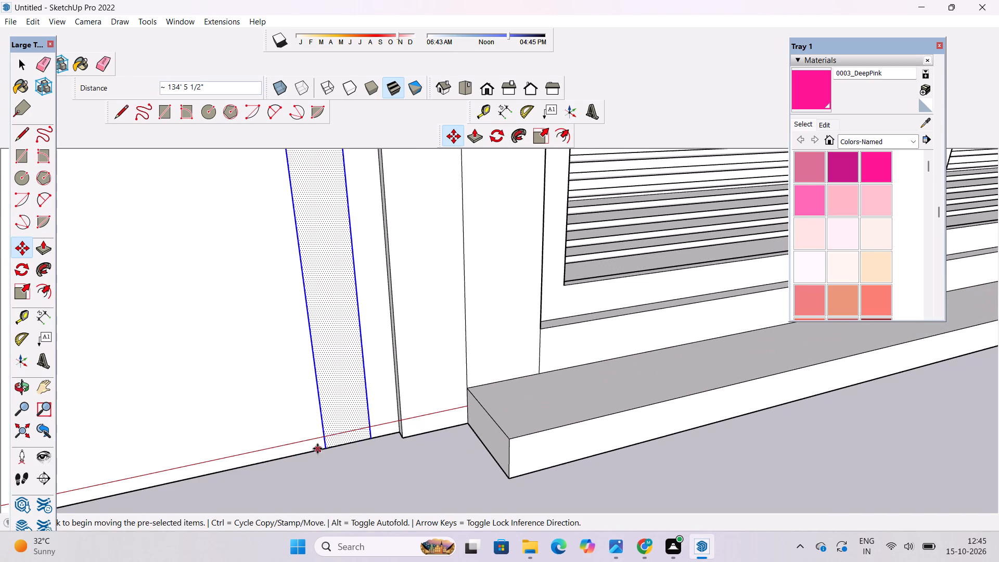
Copy the strip outline twice along the gate-side boundary wall, about 3' apart, to form three strips near the gate.
left_click(325, 449)
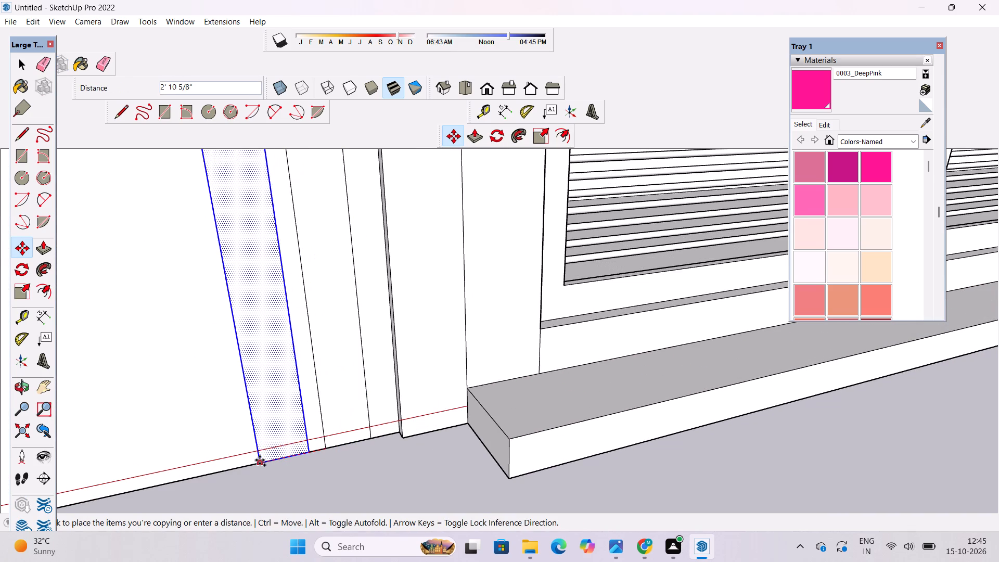
left_click(257, 462)
left_click(255, 461)
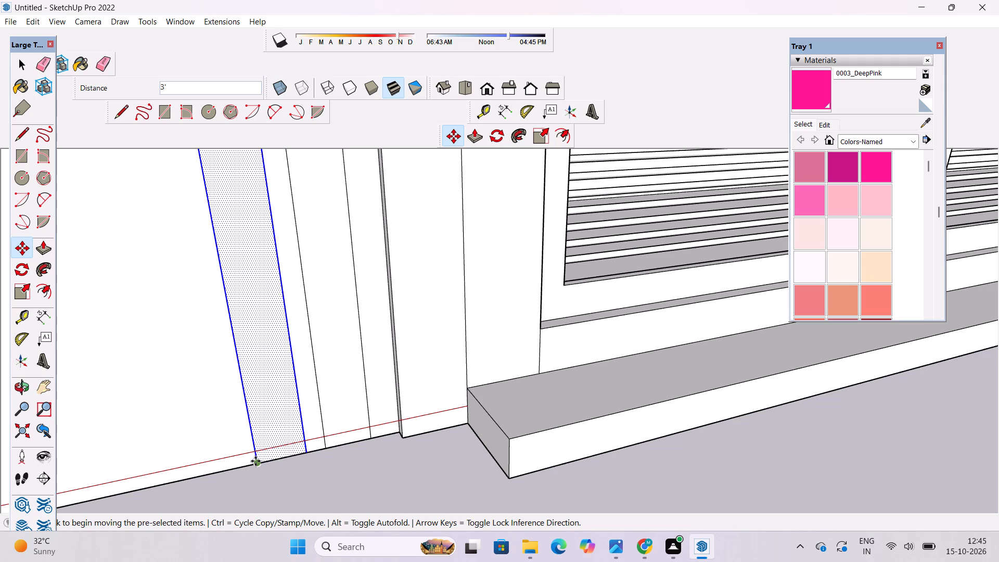
scroll(255, 461, "down", 5)
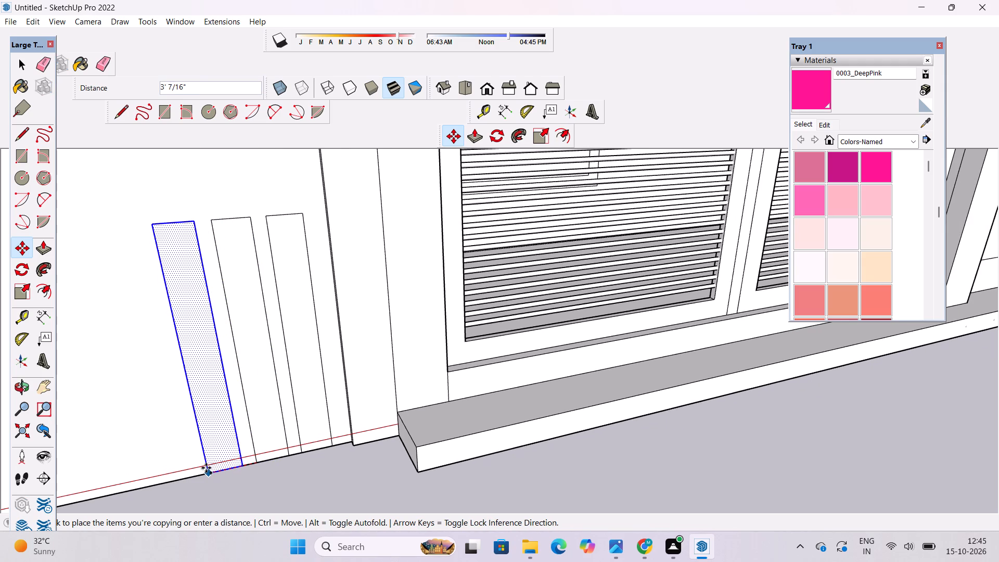
left_click(206, 468)
Copy the outermost strip outline about 20' 7 1/2" along the gate-side wall panel to its outer end.
scroll(290, 384, "down", 9)
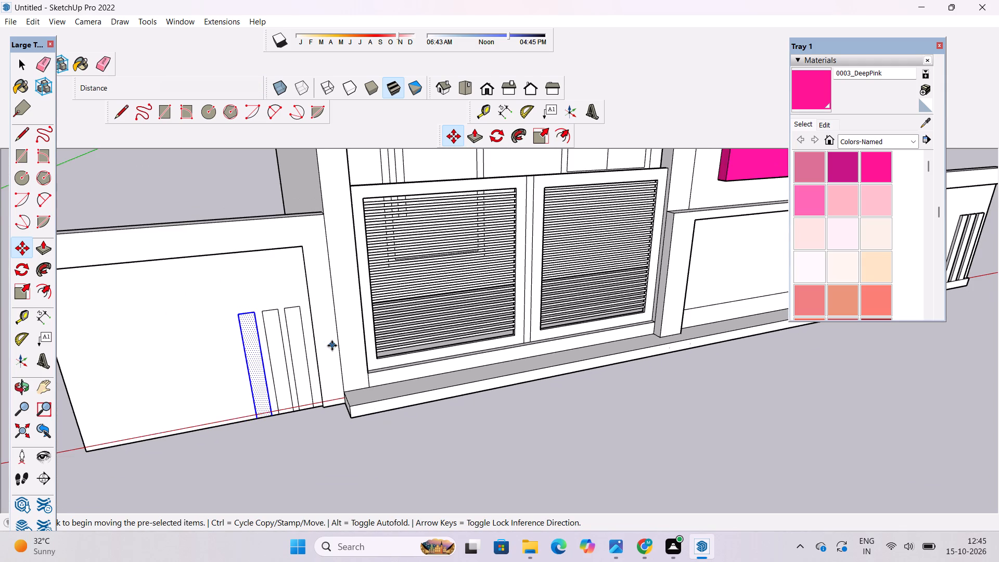
scroll(329, 343, "down", 5)
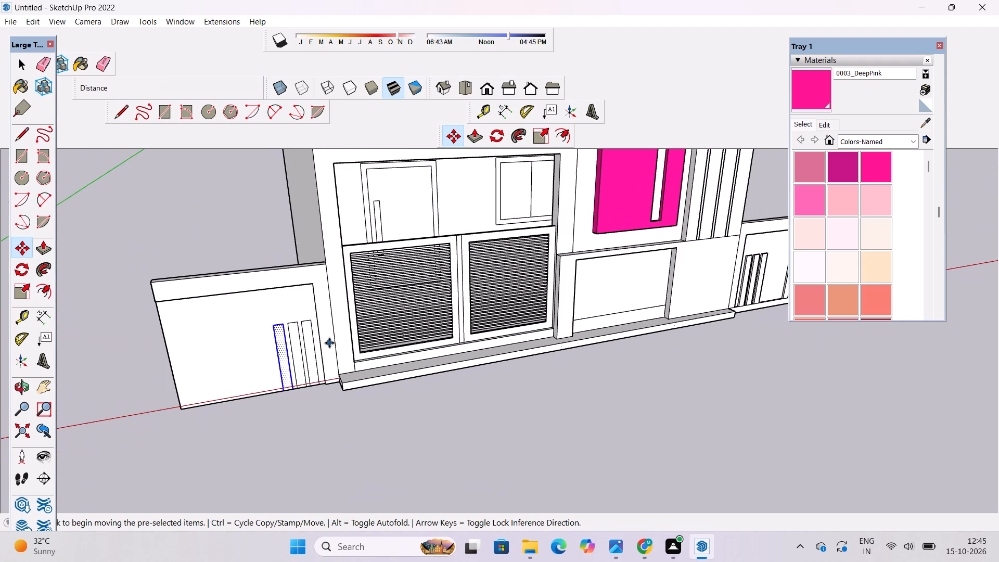
scroll(278, 399, "up", 3)
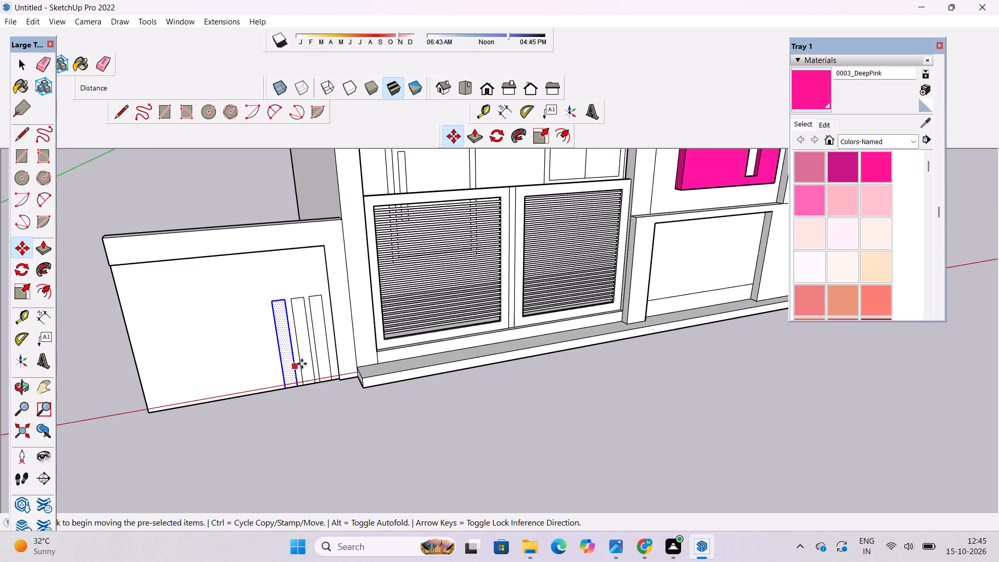
scroll(343, 328, "down", 5)
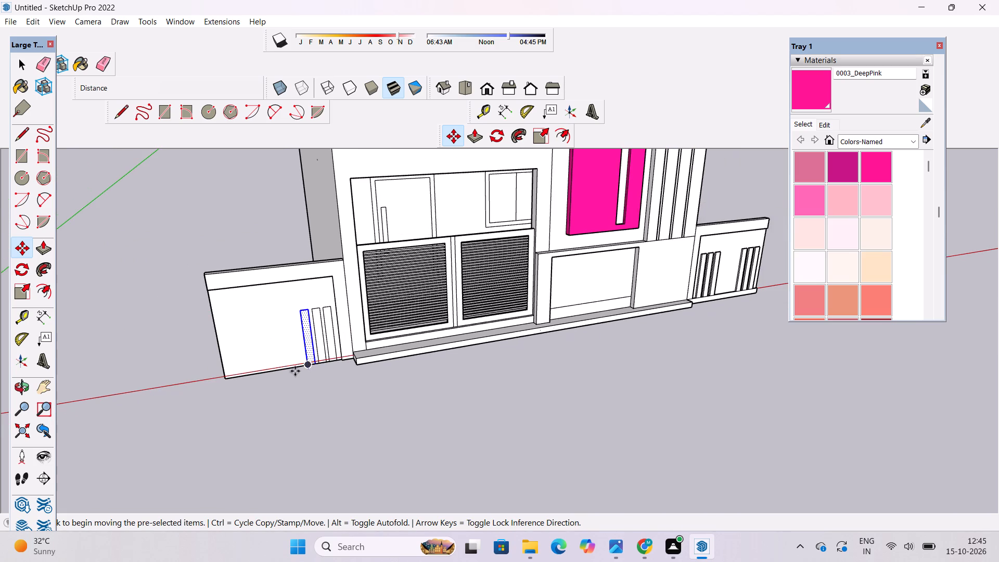
scroll(373, 327, "down", 2)
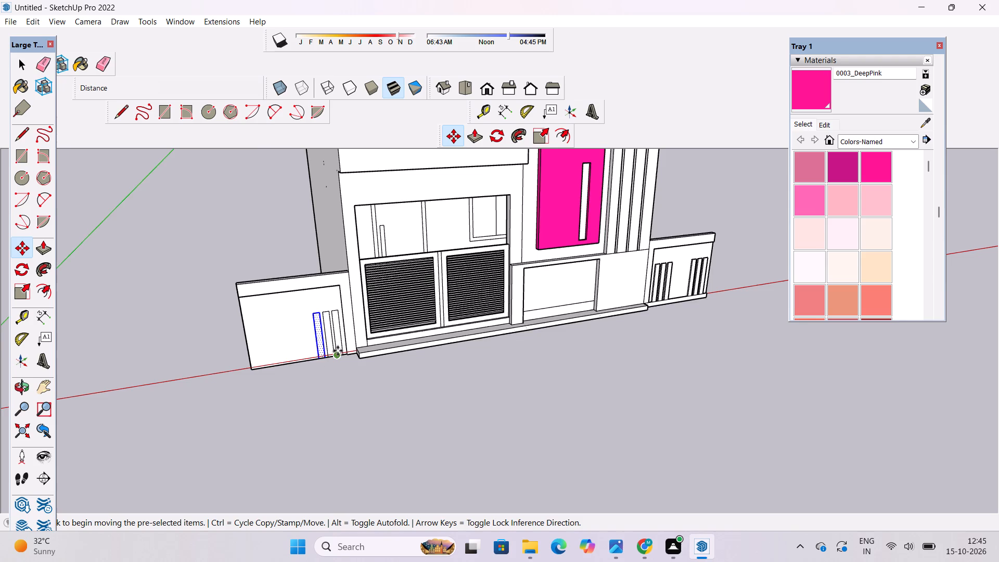
scroll(338, 350, "down", 1)
scroll(250, 366, "up", 6)
scroll(347, 333, "up", 5)
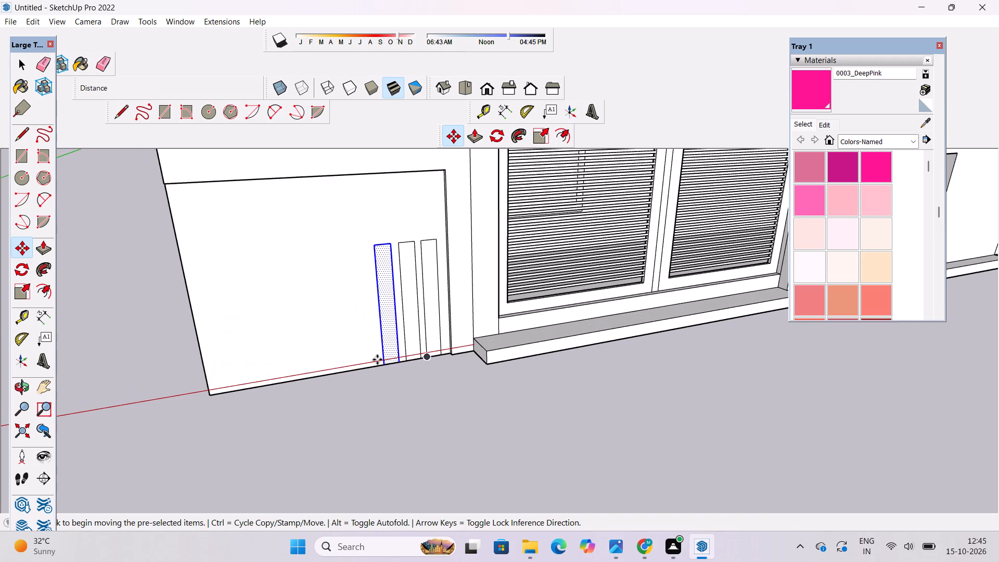
left_click(383, 366)
scroll(383, 366, "down", 4)
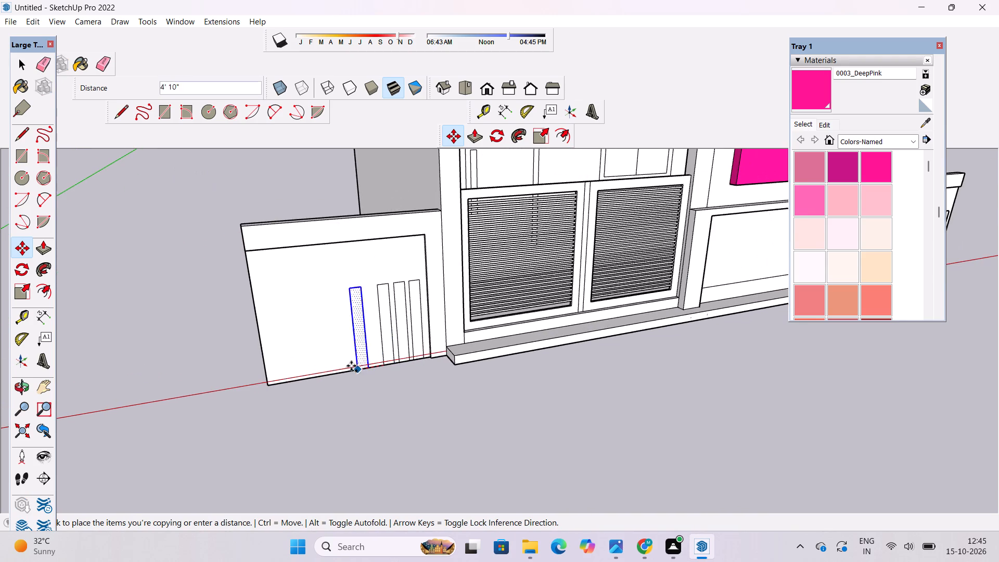
scroll(281, 372, "down", 5)
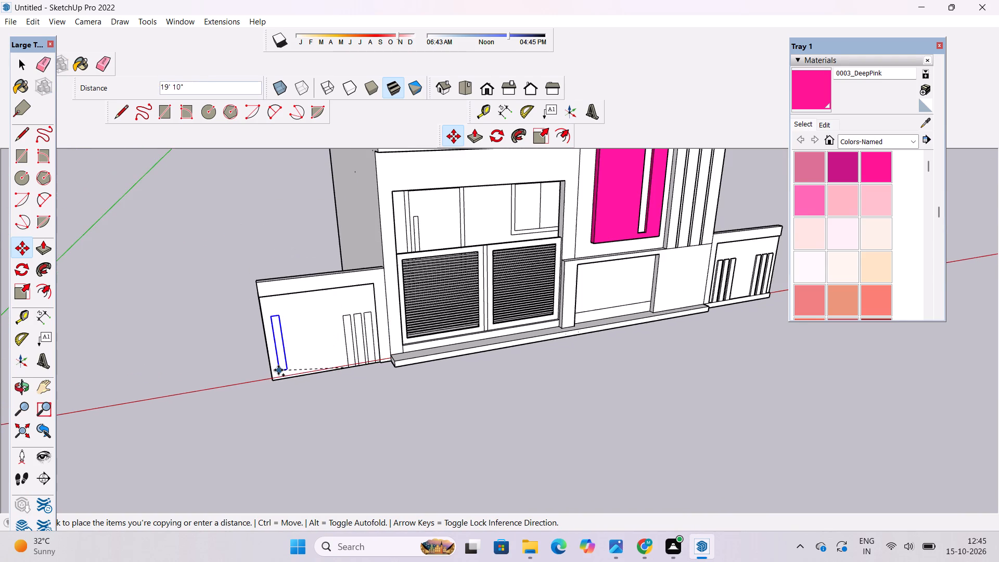
scroll(278, 369, "up", 5)
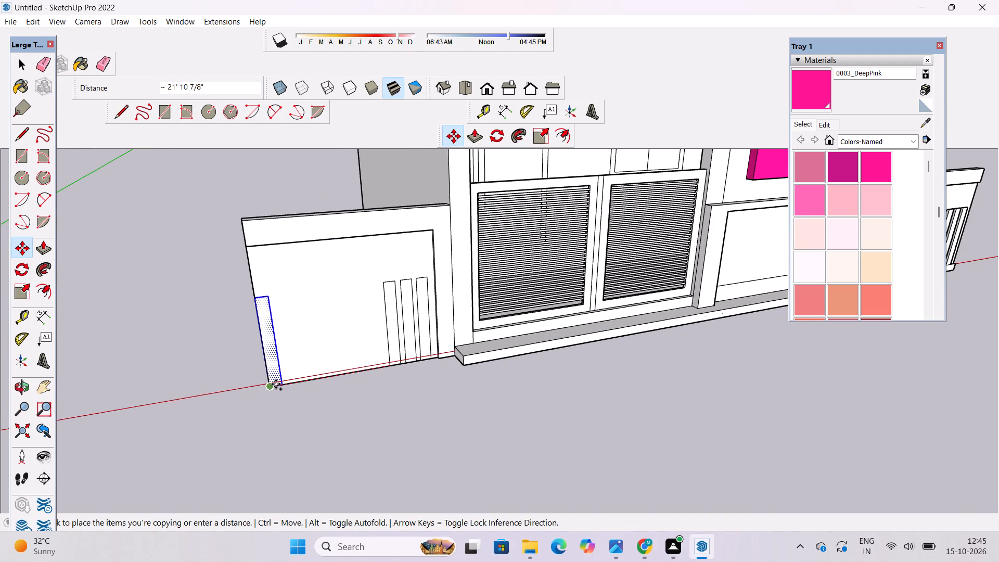
scroll(248, 376, "down", 7)
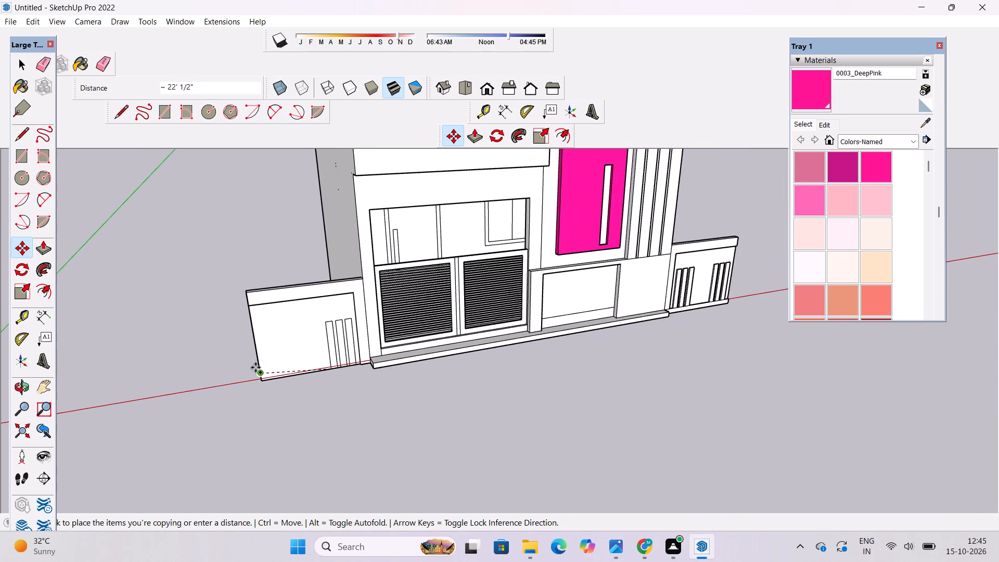
scroll(255, 367, "up", 9)
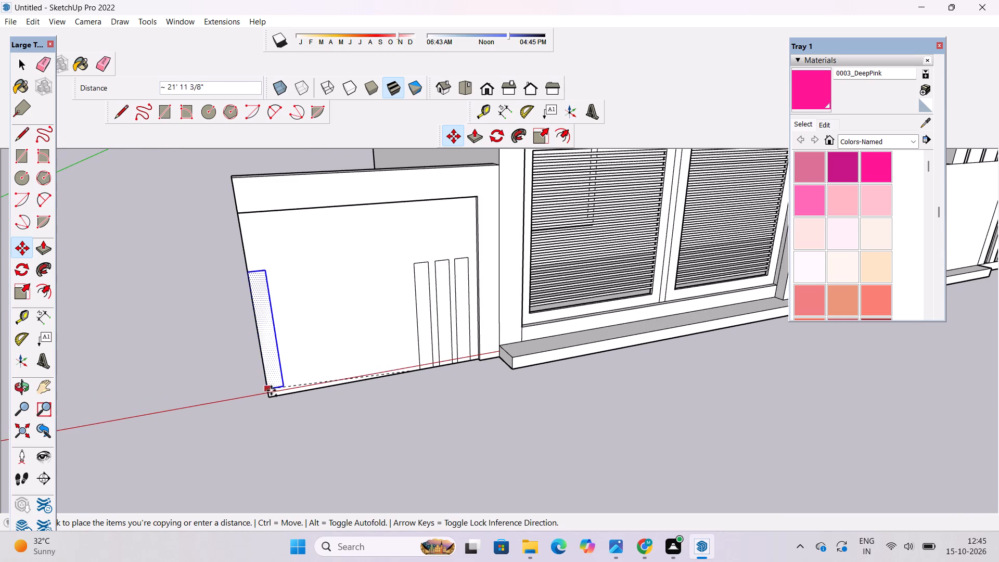
left_click(278, 392)
Copy the outer-end strip outline twice toward the gate, the first about 3' 2" away, to form a second group of three.
left_click(298, 392)
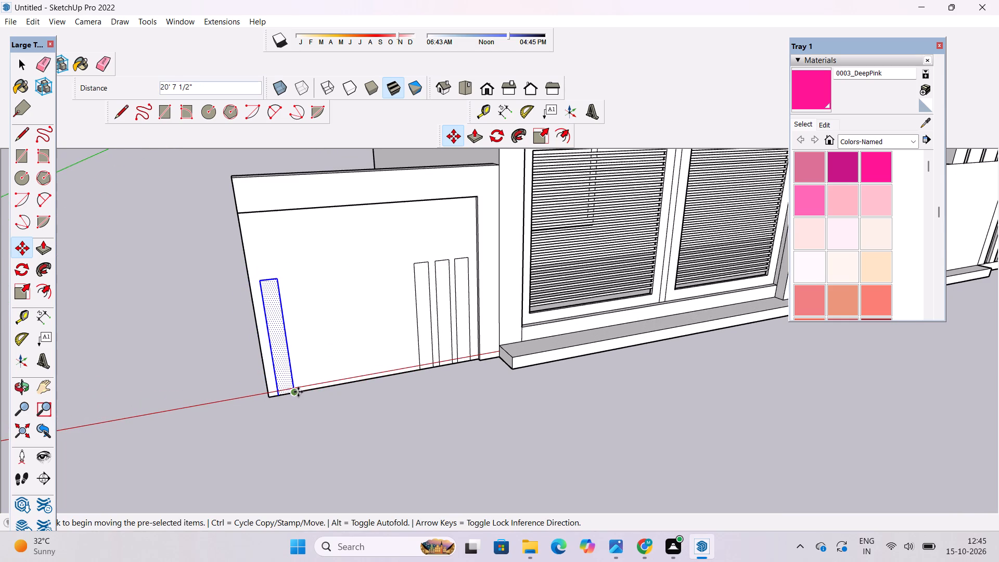
scroll(272, 386, "down", 6)
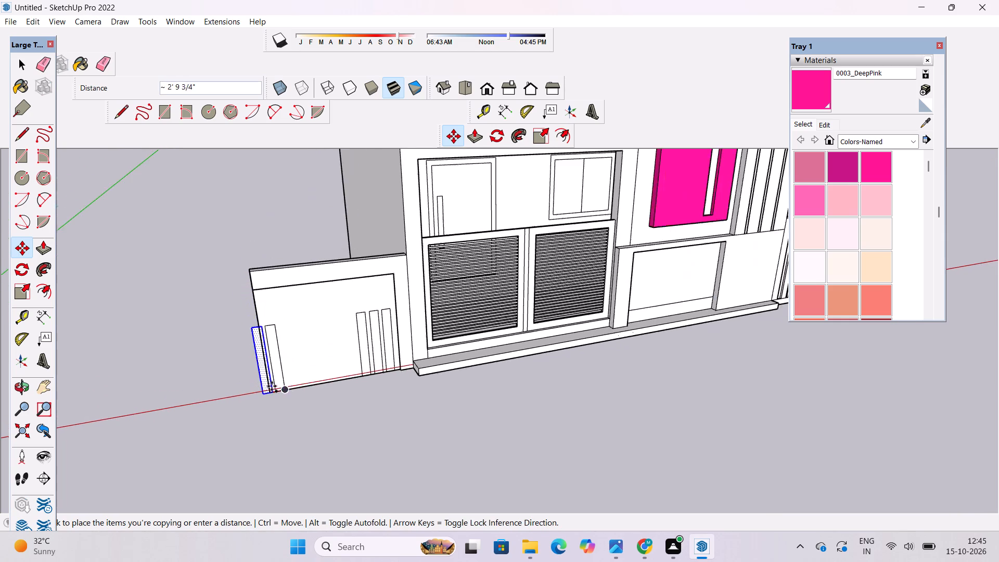
scroll(280, 385, "up", 5)
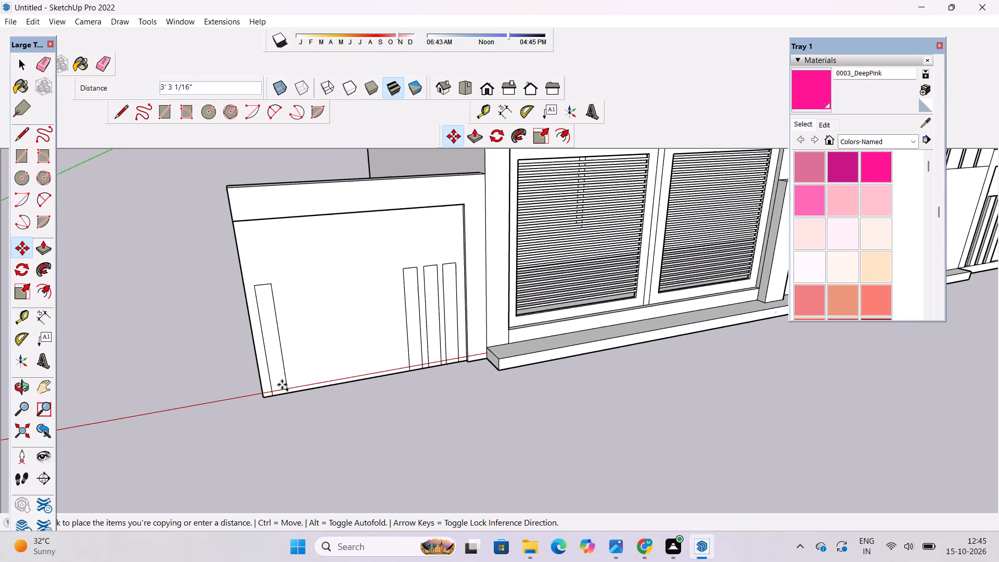
scroll(277, 388, "up", 4)
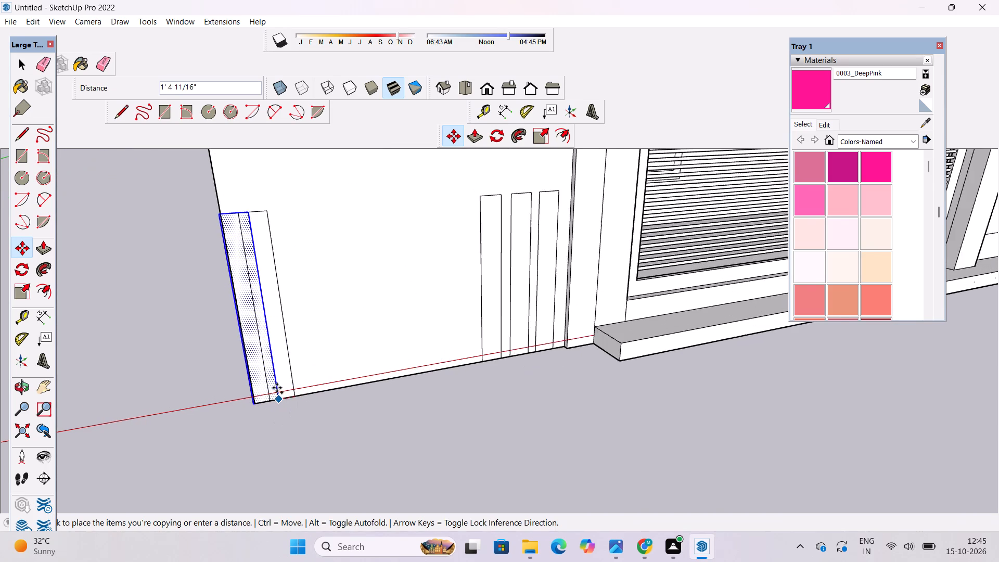
scroll(277, 388, "up", 3)
scroll(296, 392, "down", 3)
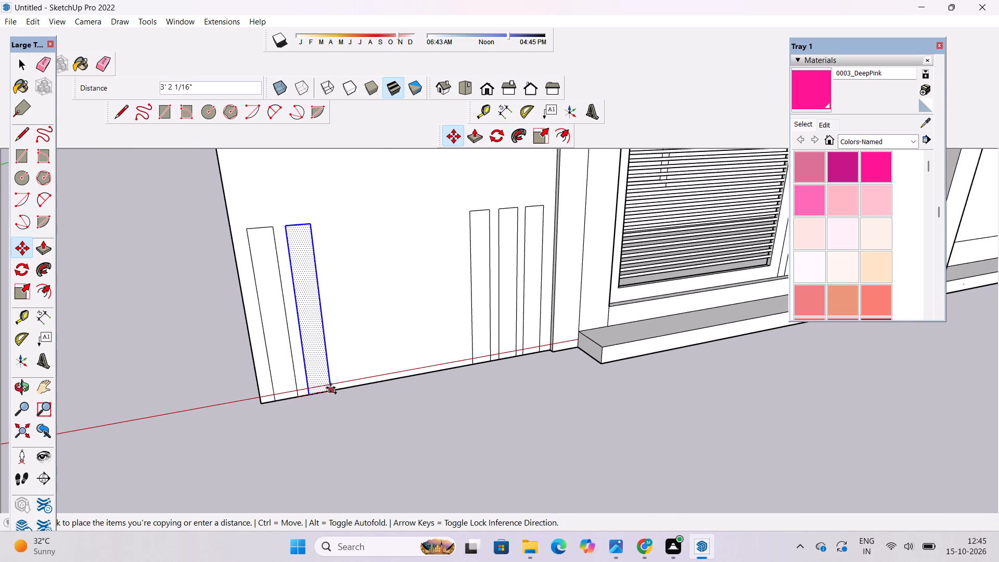
left_click(332, 388)
left_click(334, 391)
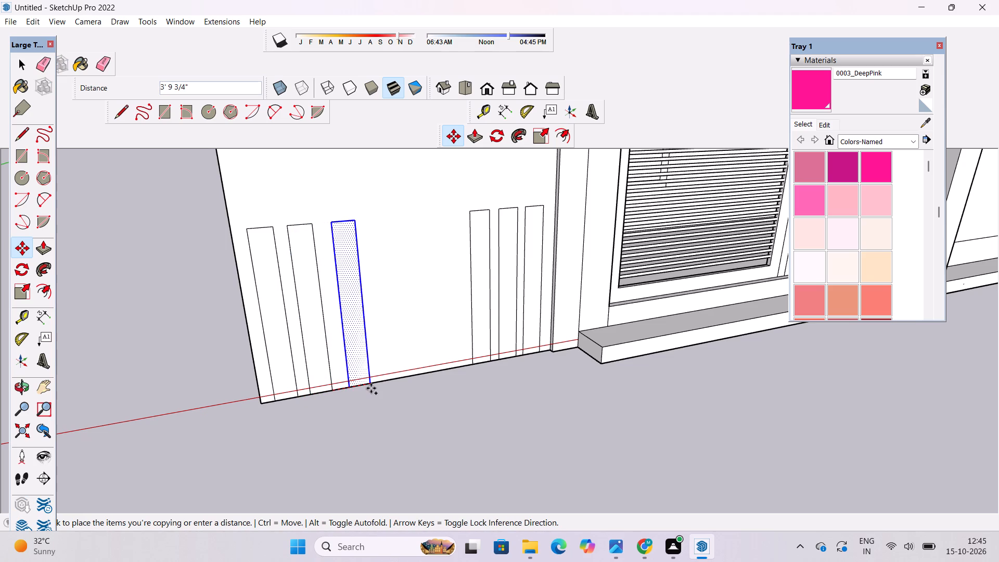
left_click(369, 389)
key("space")
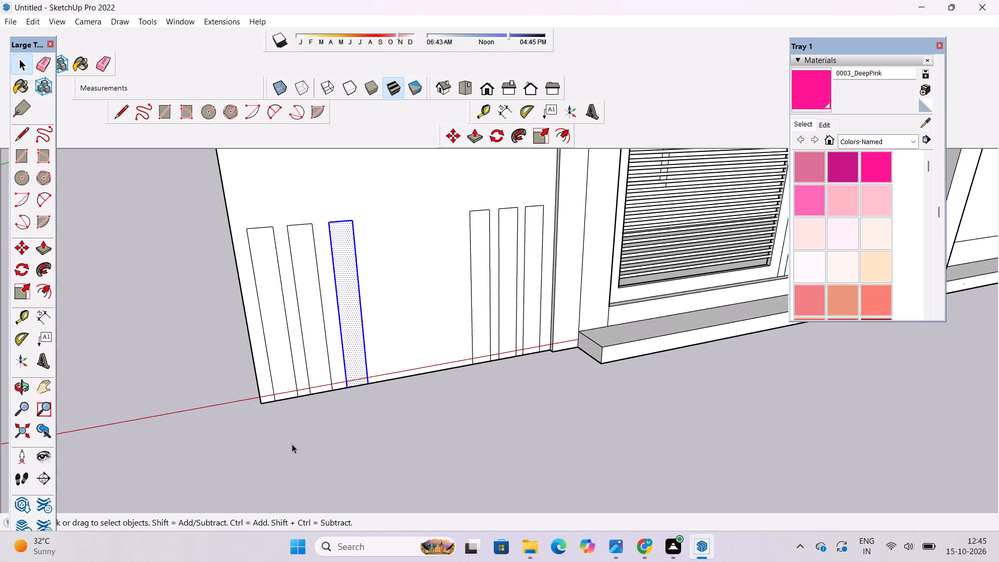
left_click(292, 444)
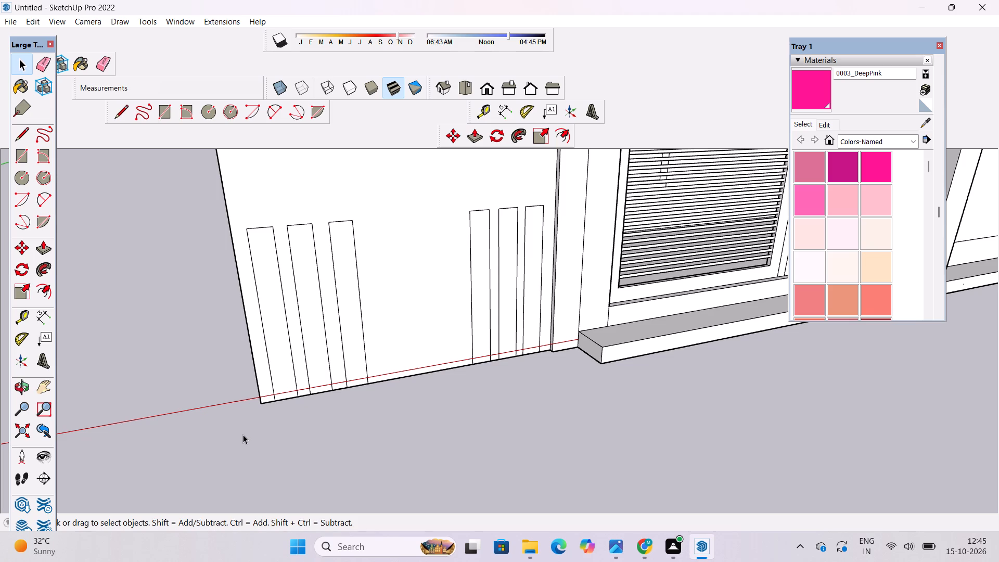
Examine the gate-side boundary wall's strip outlines alongside the raised strips on the tower-side wall.
key("o")
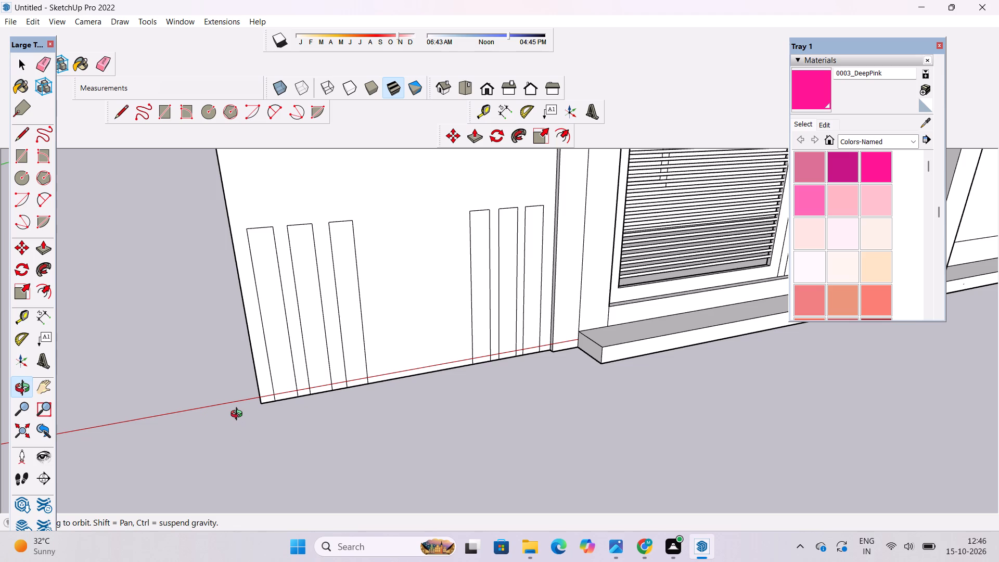
scroll(239, 415, "down", 5)
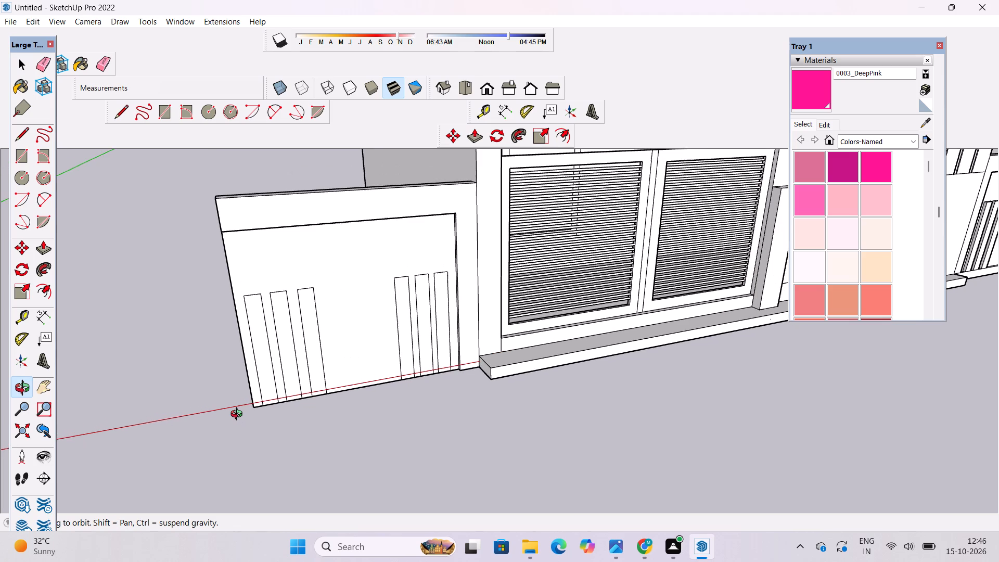
scroll(289, 416, "down", 7)
scroll(287, 427, "up", 6)
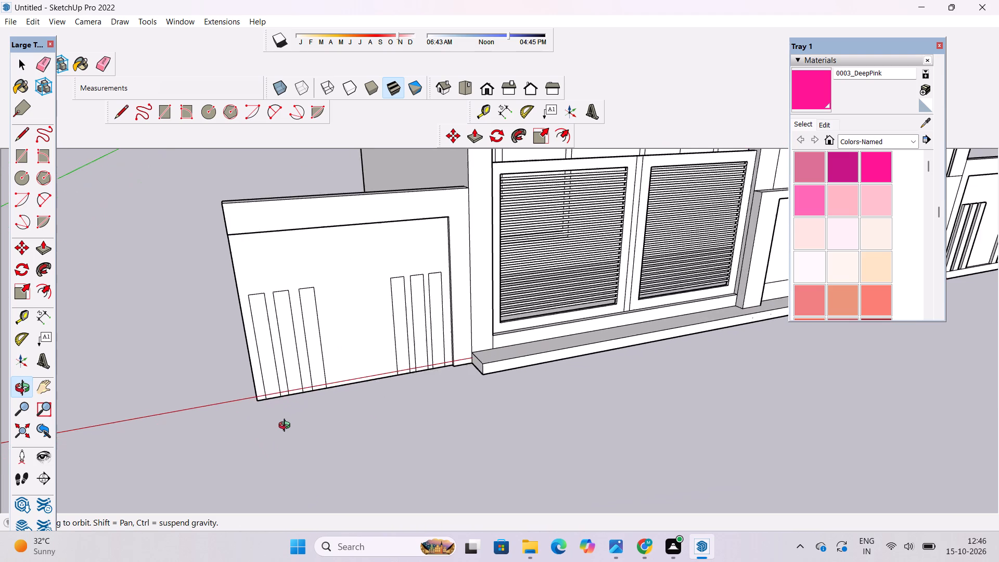
left_click_drag(318, 398, 214, 405, "shift")
left_click_drag(205, 406, 362, 401)
left_click_drag(398, 419, 302, 411)
scroll(643, 309, "up", 5)
left_click_drag(662, 311, 183, 467, "shift")
left_click_drag(185, 455, 532, 291, "shift")
left_click_drag(130, 417, 269, 398, "shift")
scroll(198, 404, "up", 3)
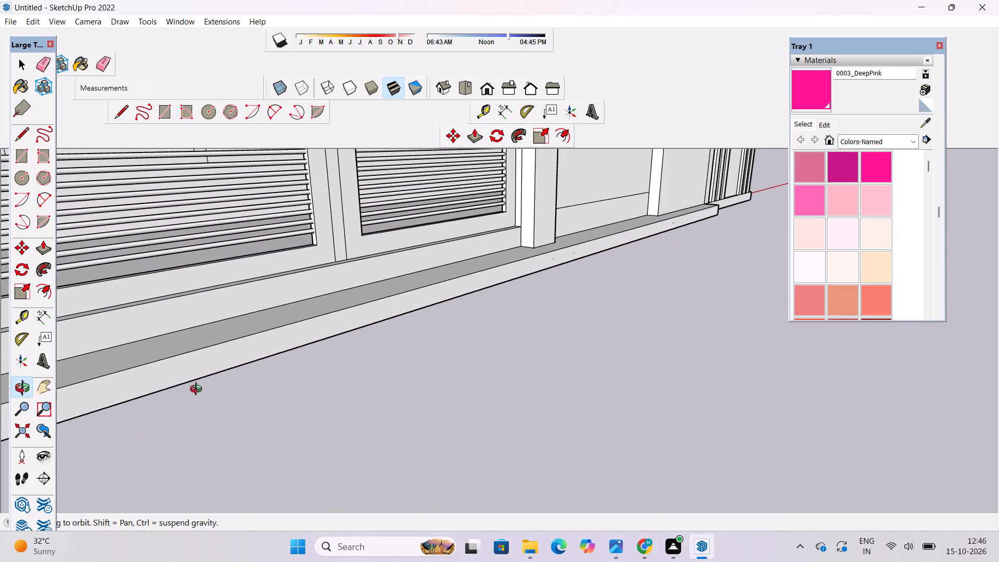
scroll(198, 390, "down", 7)
left_click_drag(170, 405, 480, 327, "shift")
scroll(322, 379, "up", 2)
left_click_drag(322, 379, 353, 339)
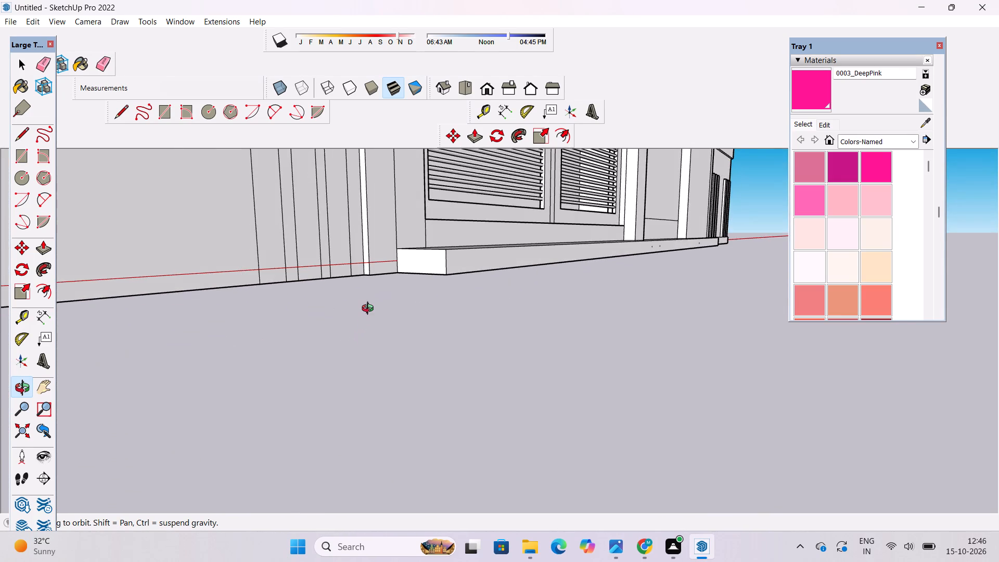
scroll(369, 309, "up", 2)
scroll(368, 303, "down", 4)
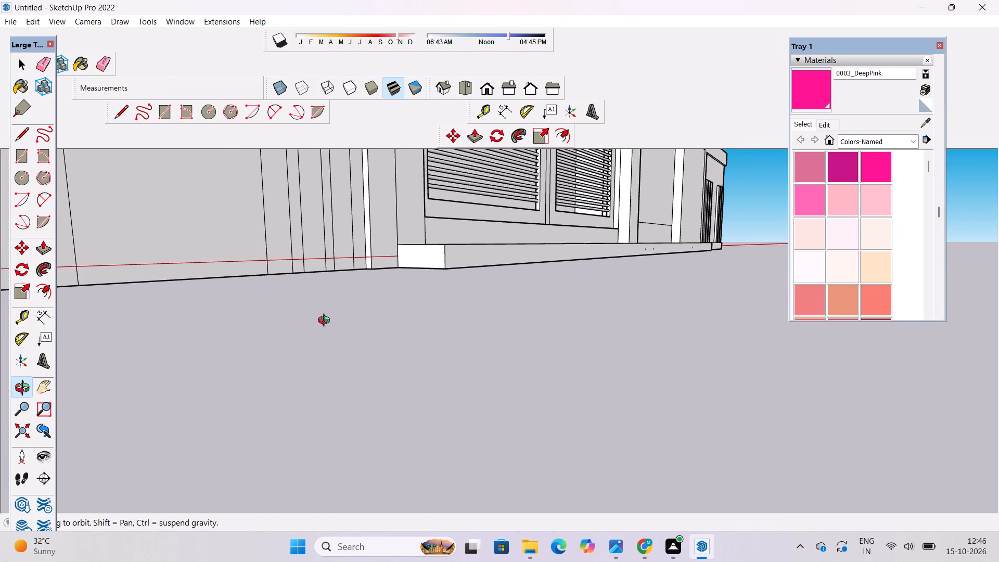
scroll(318, 311, "down", 6)
scroll(426, 322, "down", 6)
left_click_drag(416, 315, 381, 341)
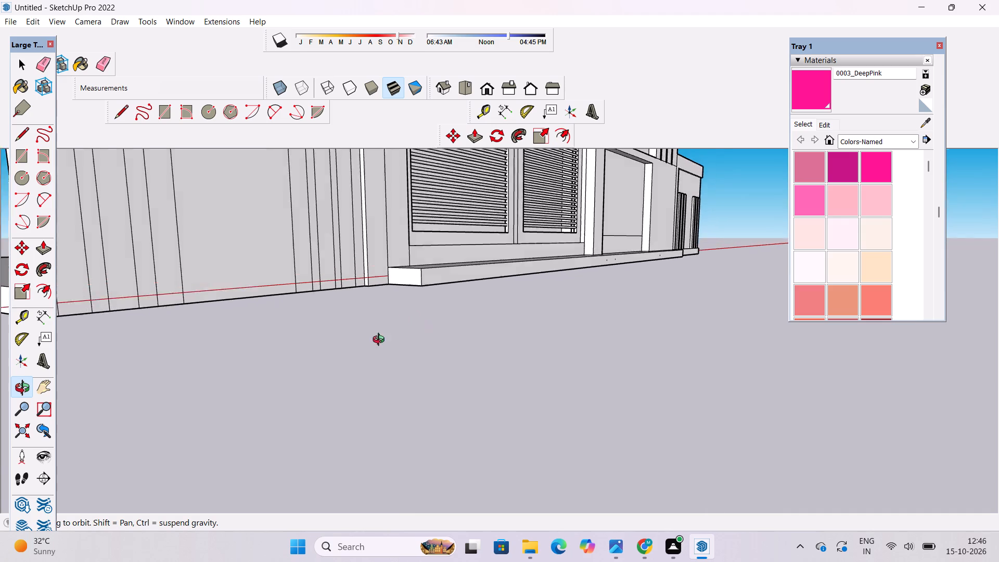
left_click_drag(381, 341, 399, 406)
left_click_drag(708, 266, 230, 352, "shift")
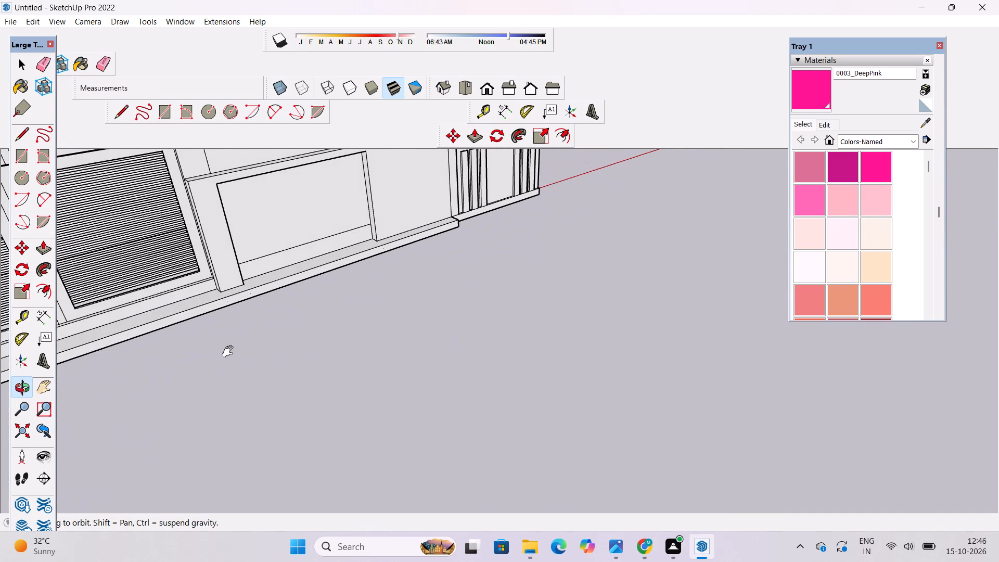
Push the gate-side boundary wall panel around both groups of strip outlines inward by 2".
left_click_drag(230, 352, 504, 288, "shift")
scroll(515, 282, "down", 5)
left_click_drag(236, 334, 394, 303)
scroll(330, 361, "up", 2)
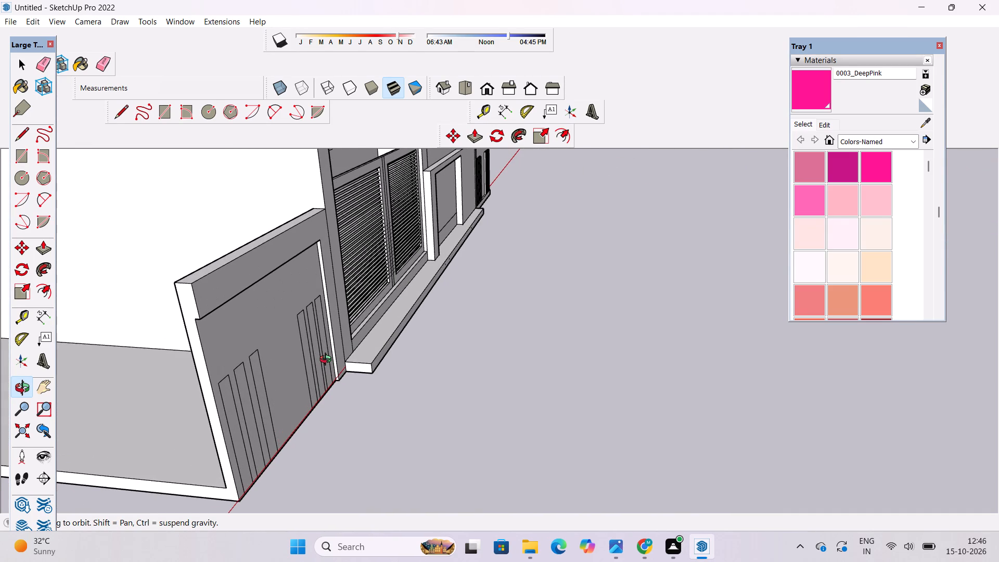
left_click_drag(327, 362, 337, 360, "shift")
key("p")
left_click(257, 311)
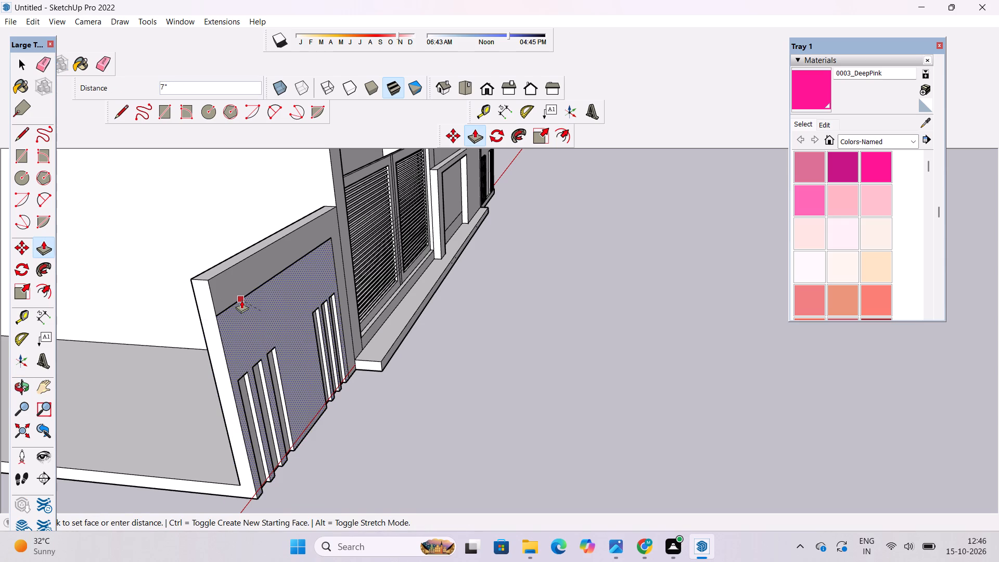
type("2\"")
key("Return")
key("space")
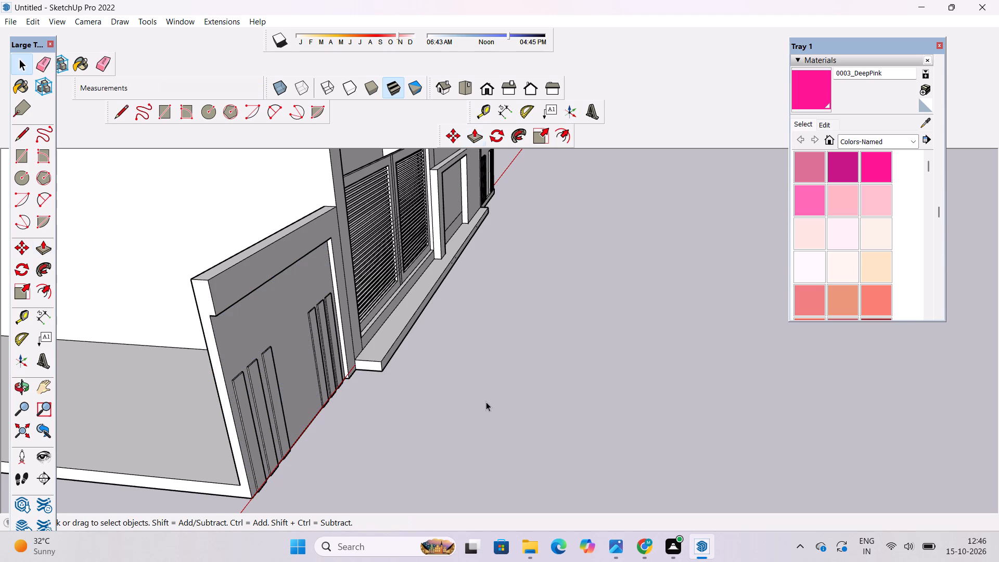
left_click(486, 402)
Examine the strip groups and recessed panels of both boundary walls, along with the base ledges across the whole facade.
key("o")
scroll(233, 445, "up", 9)
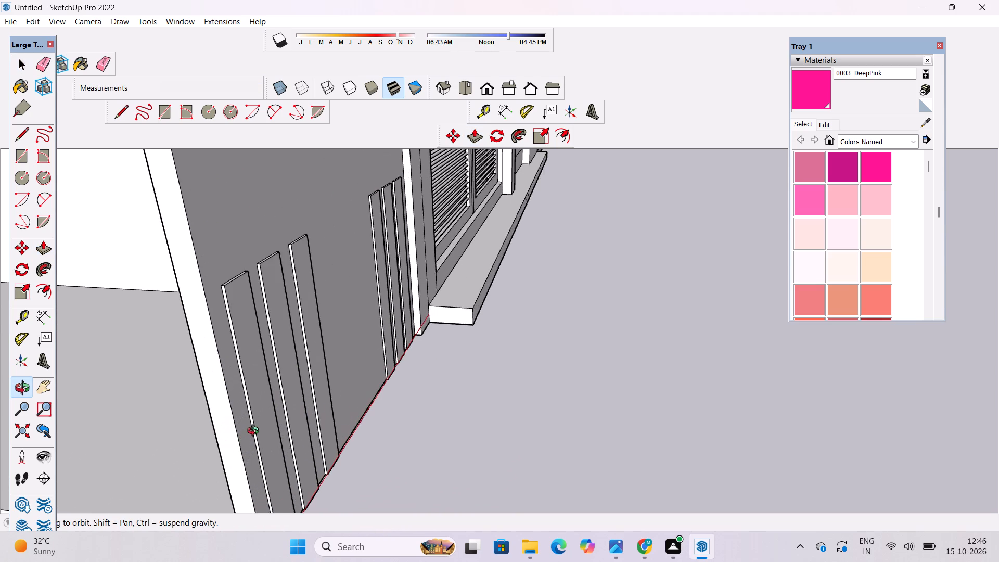
scroll(255, 432, "down", 5)
left_click_drag(314, 428, 277, 507)
scroll(246, 400, "up", 8)
left_click_drag(284, 450, 281, 431)
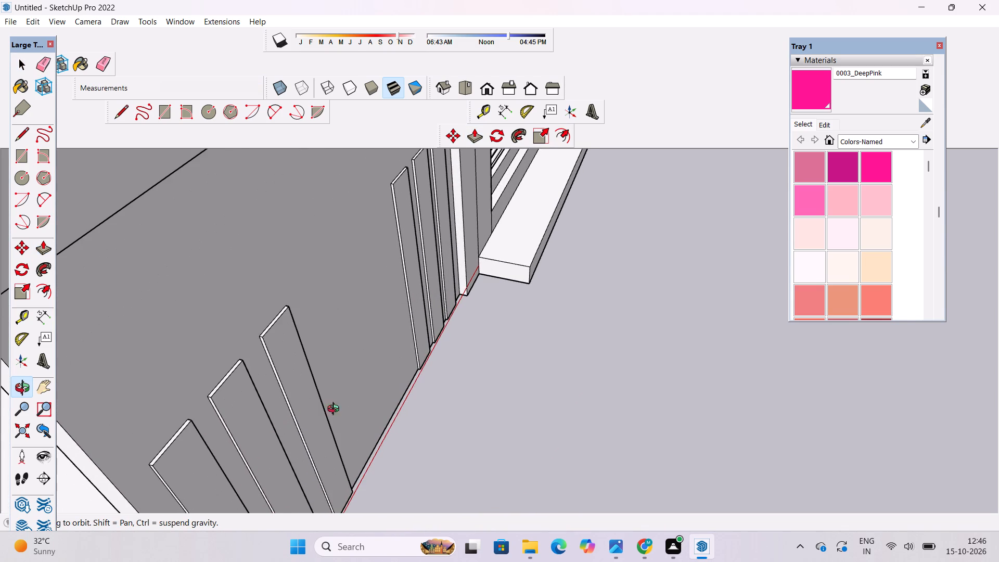
left_click_drag(441, 411, 405, 364)
scroll(424, 375, "down", 4)
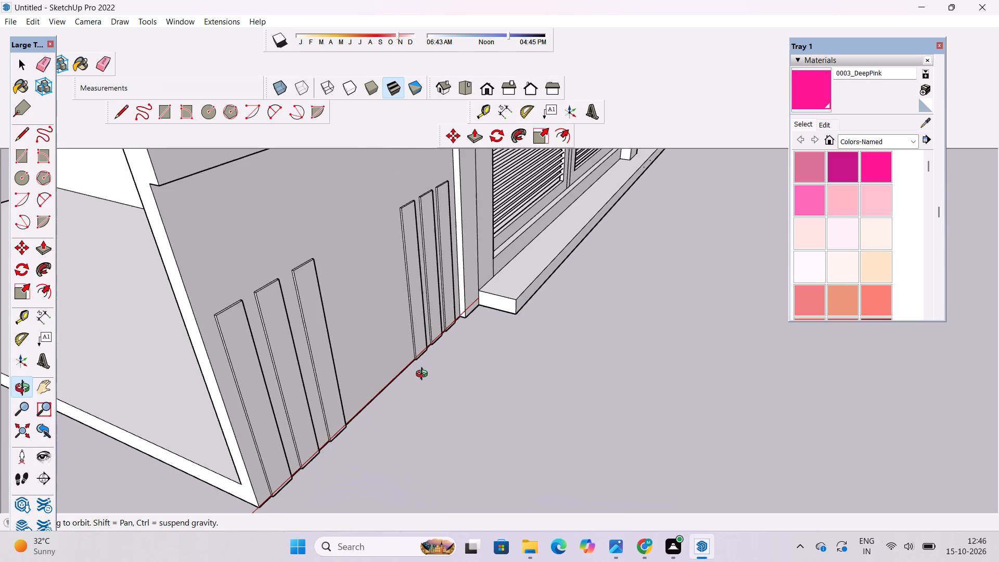
left_click_drag(499, 406, 256, 336)
scroll(246, 335, "down", 6)
left_click_drag(562, 337, 168, 299, "shift")
left_click_drag(168, 289, 166, 284)
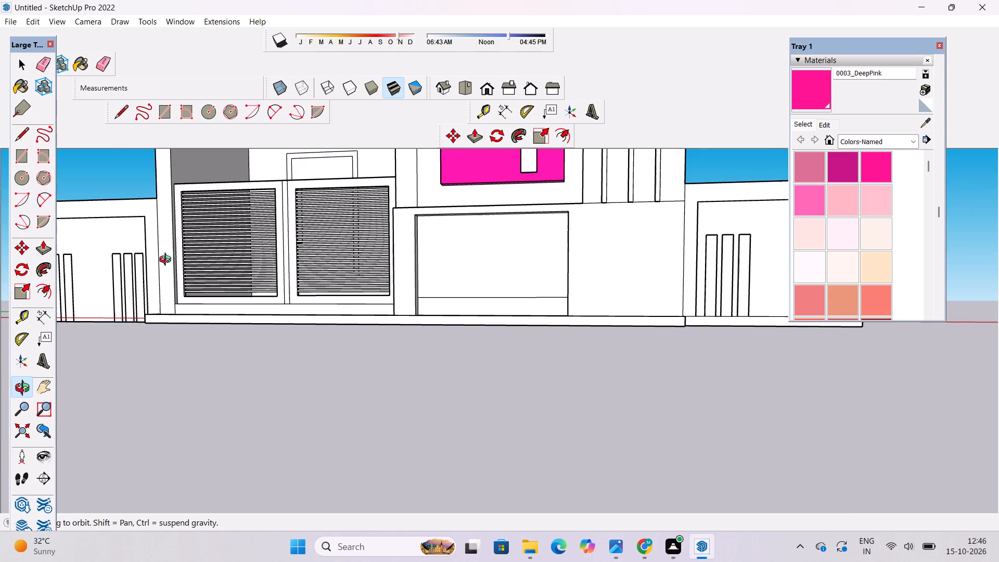
left_click_drag(904, 440, 665, 522)
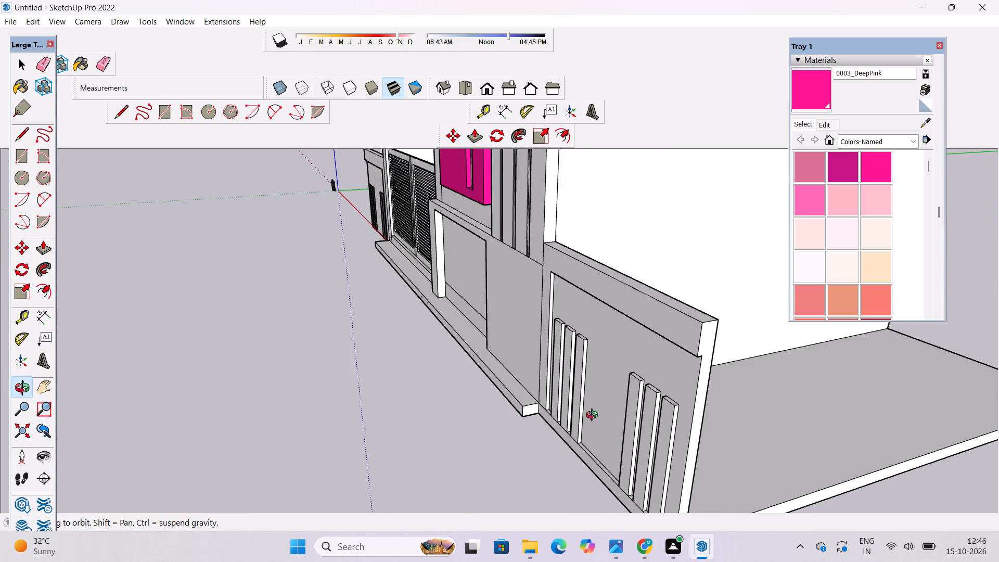
scroll(587, 411, "up", 8)
left_click_drag(565, 471, 761, 329)
scroll(775, 318, "down", 5)
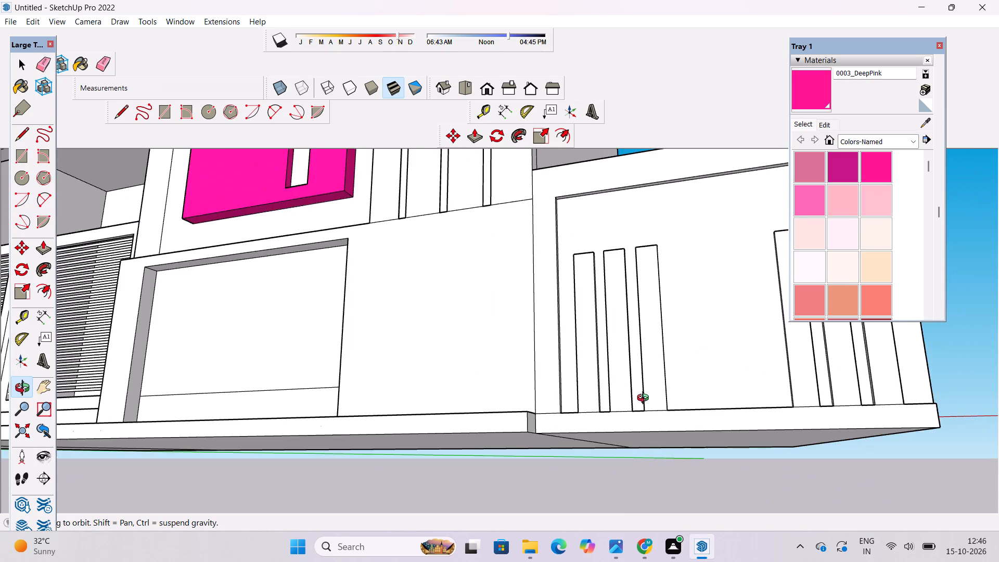
scroll(645, 399, "down", 4)
left_click_drag(369, 382, 418, 463)
left_click_drag(354, 442, 605, 425)
left_click_drag(571, 425, 630, 469)
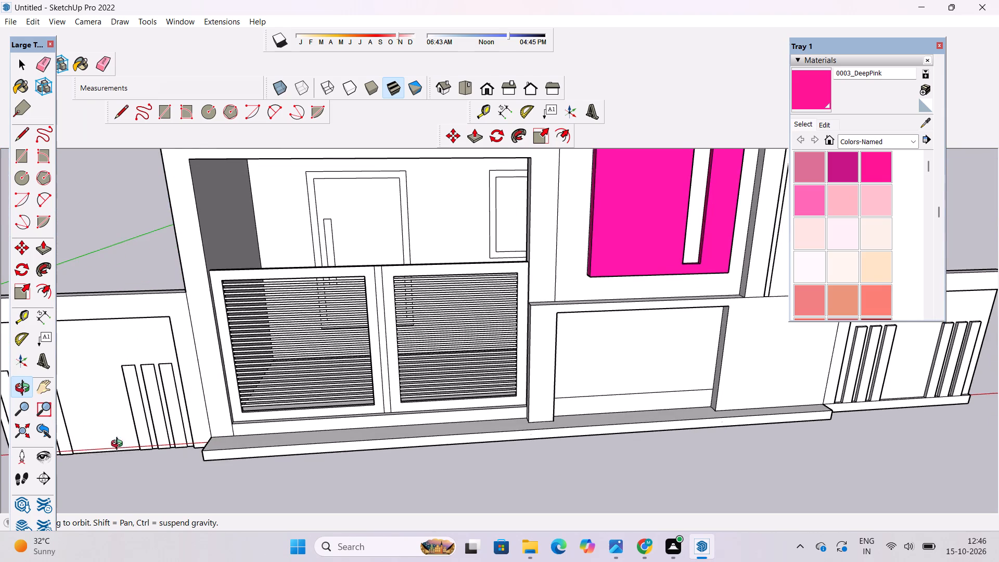
scroll(53, 443, "up", 4)
left_click_drag(89, 446, 272, 409)
left_click_drag(186, 478, 297, 389)
scroll(308, 462, "up", 4)
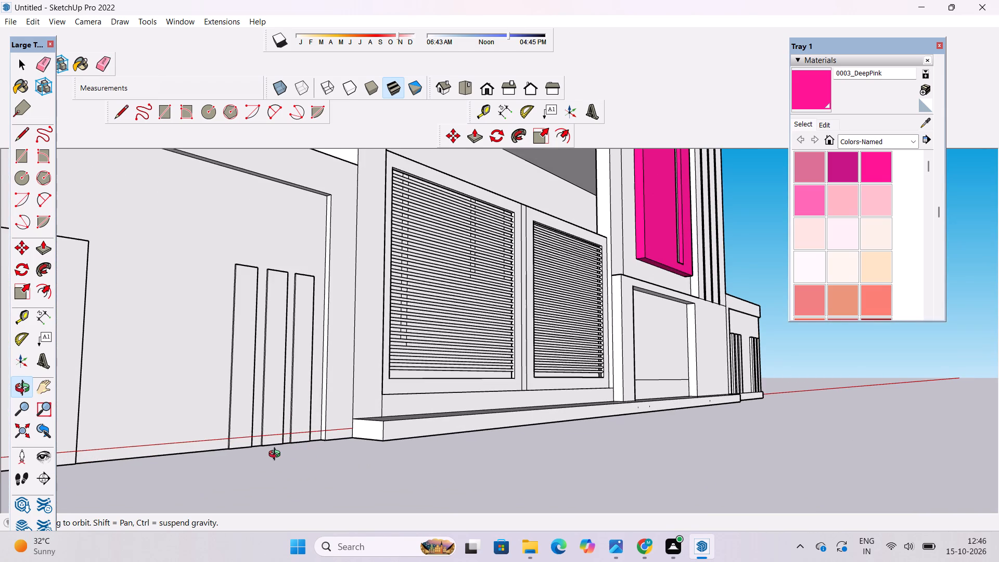
scroll(277, 455, "up", 2)
scroll(281, 426, "down", 5)
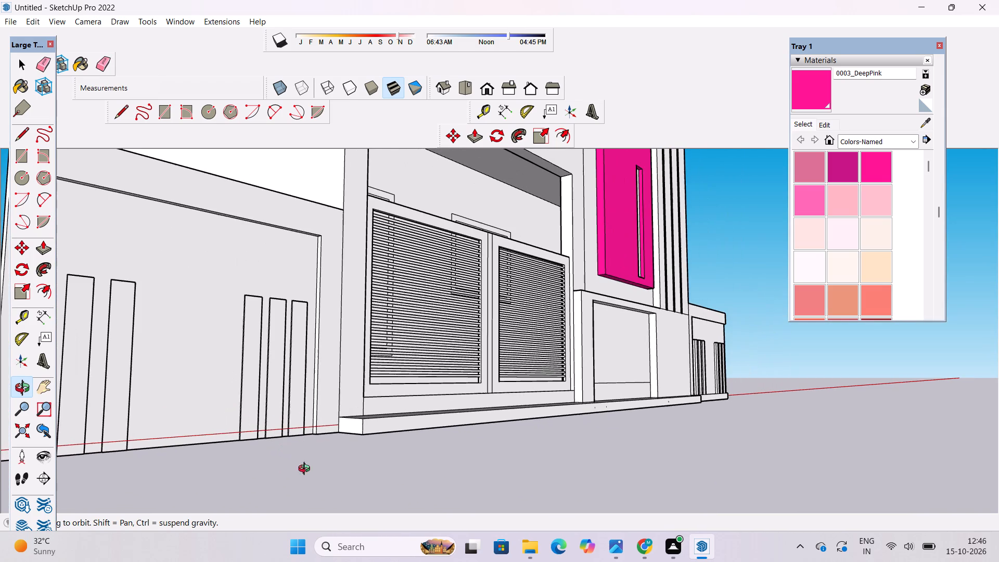
scroll(315, 427, "down", 3)
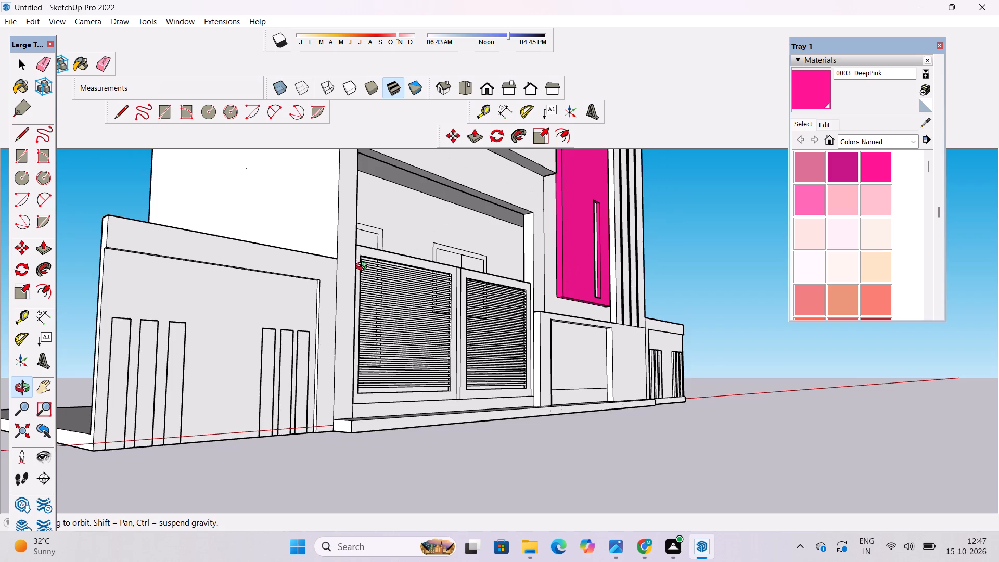
scroll(385, 288, "down", 3)
left_click_drag(572, 298, 367, 369)
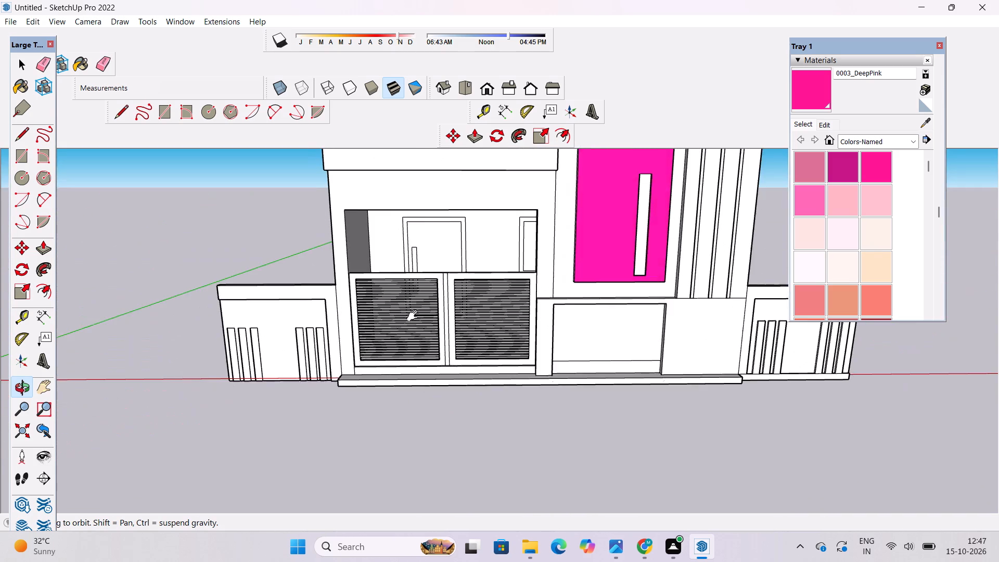
left_click_drag(415, 316, 367, 330, "shift")
left_click_drag(449, 357, 449, 352)
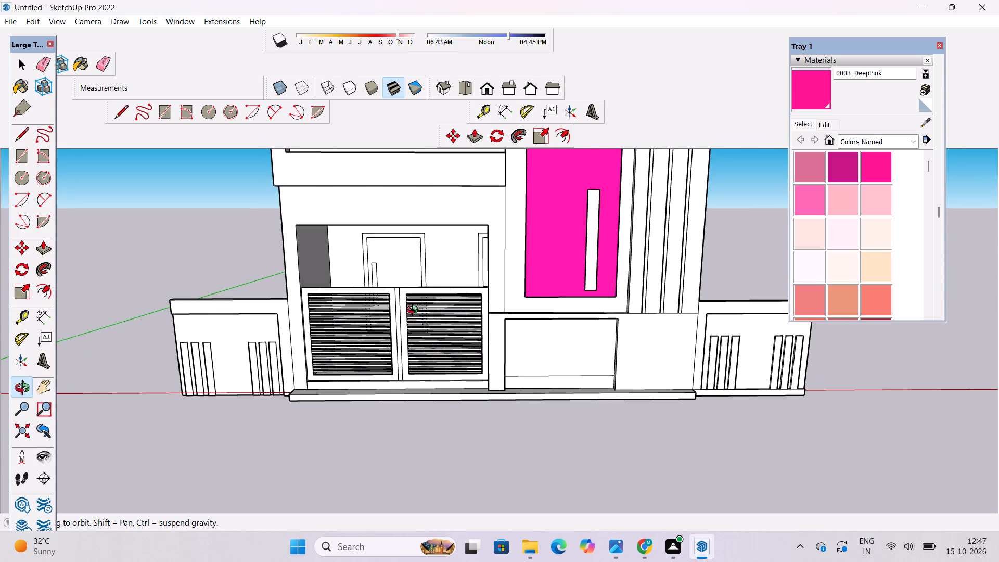
scroll(415, 311, "down", 4)
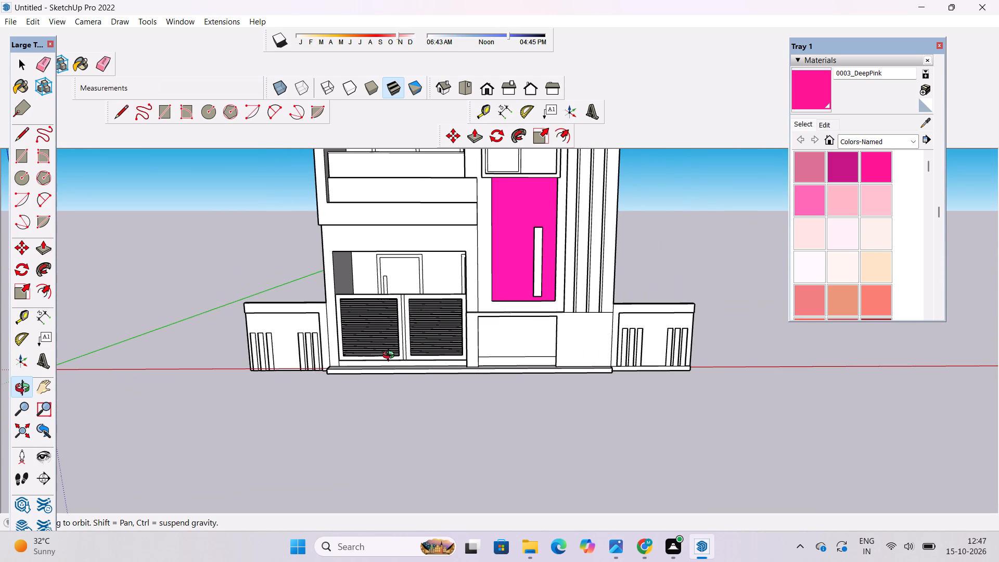
scroll(415, 345, "down", 1)
left_click_drag(567, 395, 187, 455, "shift")
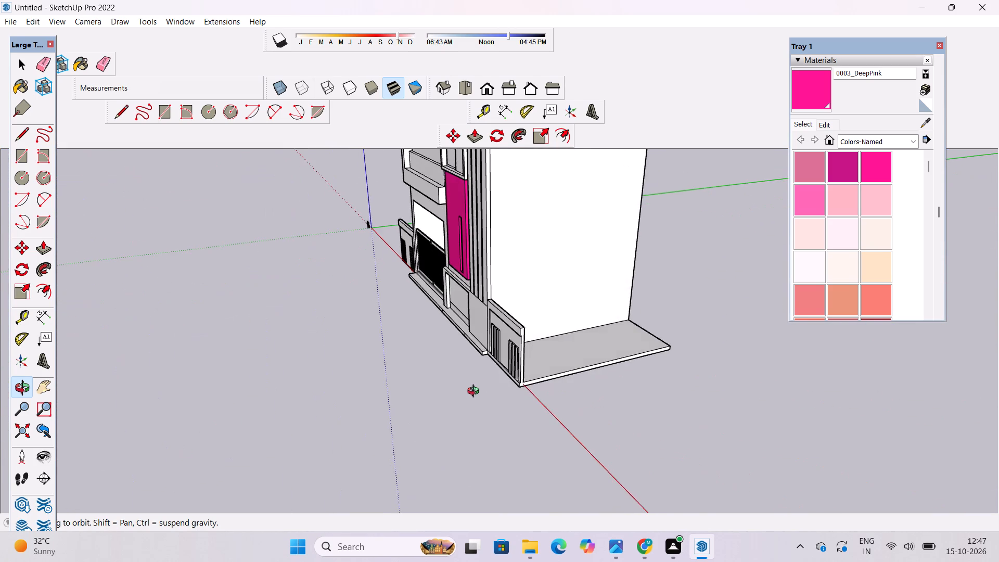
Copy the narrow base face at the foot of the tower-side boundary wall about 44' 6" outward along the red axis, clear of the wall.
scroll(488, 382, "up", 12)
left_click_drag(493, 350, 456, 371, "shift")
scroll(453, 353, "up", 3)
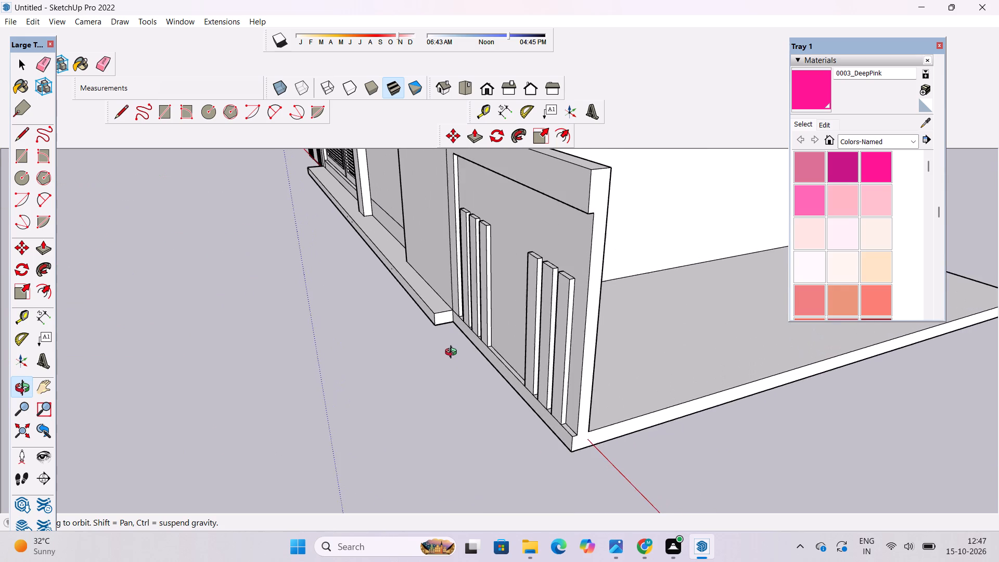
left_click_drag(453, 353, 409, 365, "shift")
left_click_drag(409, 366, 416, 291, "shift")
left_click_drag(475, 367, 475, 360, "shift")
left_click_drag(475, 360, 728, 375)
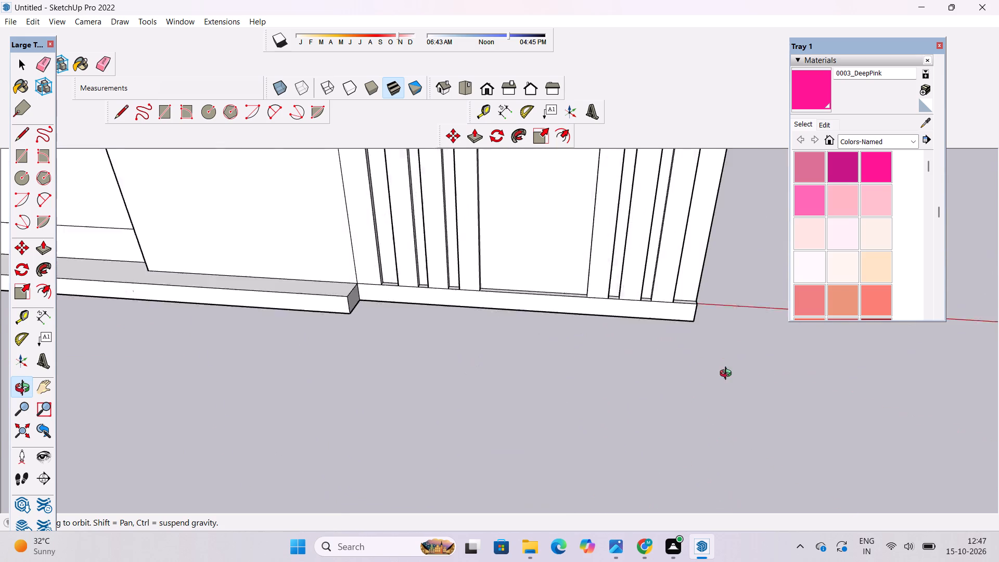
left_click_drag(728, 375, 744, 368)
left_click_drag(744, 368, 647, 367)
key("space")
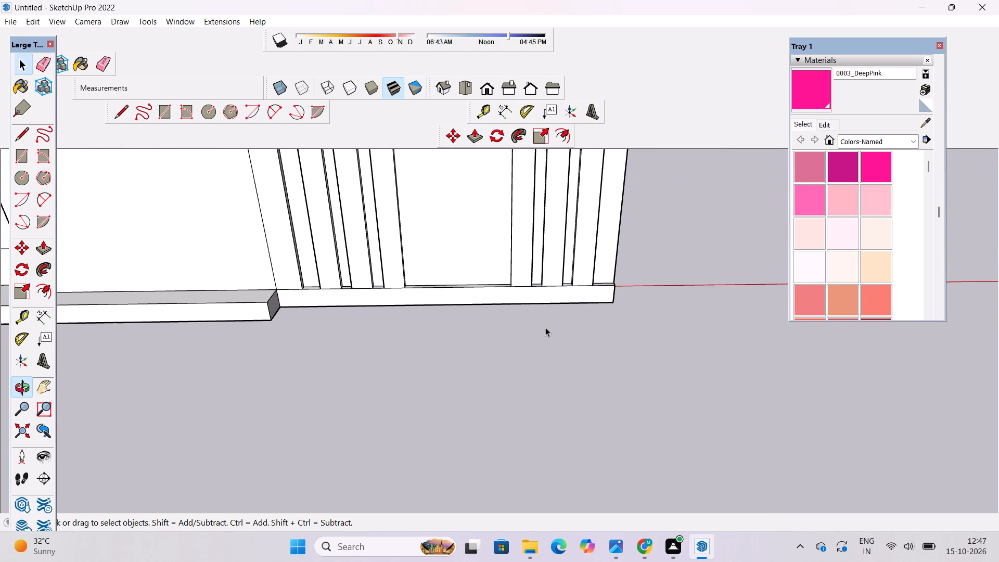
double_click(541, 299)
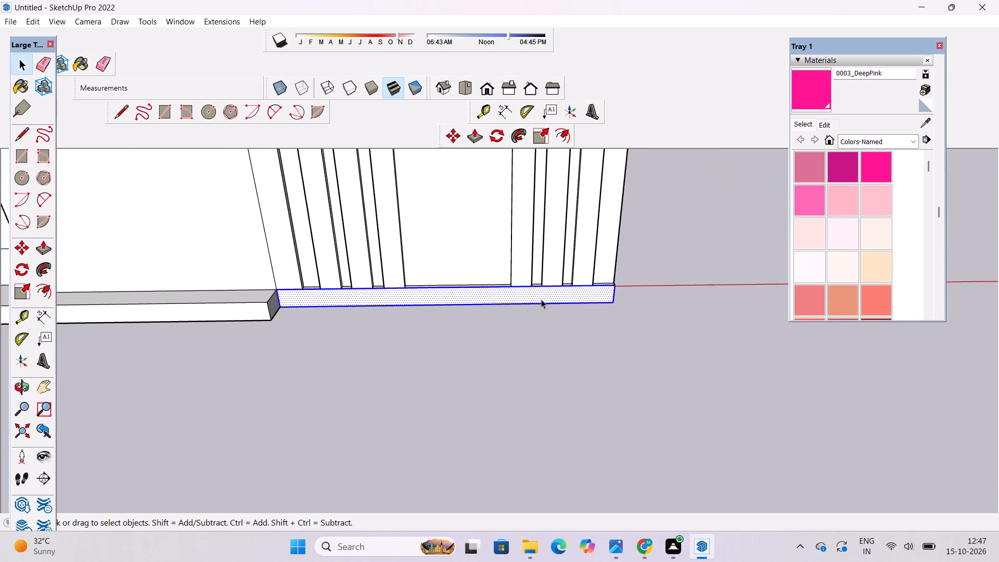
key("m")
left_click(280, 311)
scroll(279, 311, "down", 4)
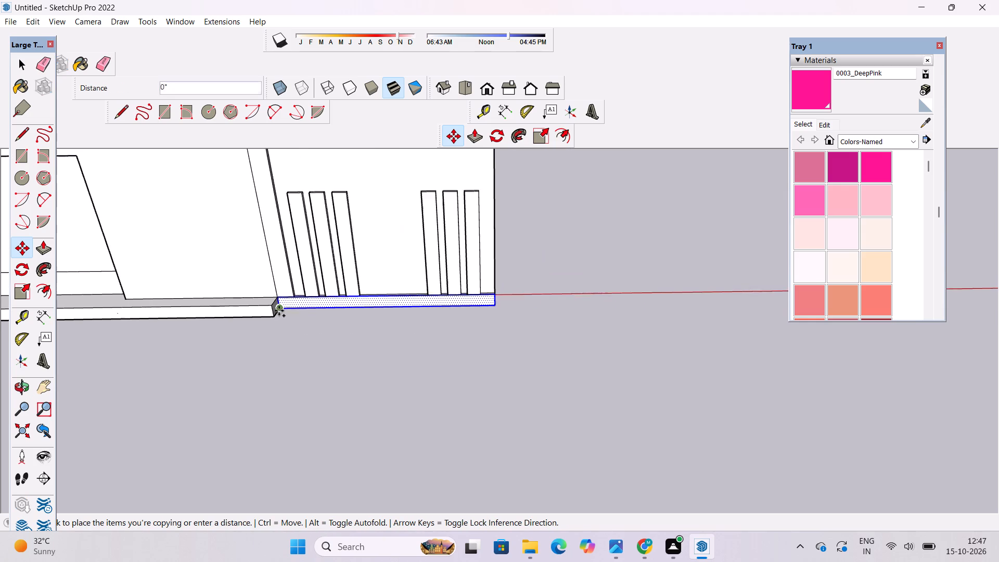
scroll(279, 311, "down", 6)
left_click(455, 320)
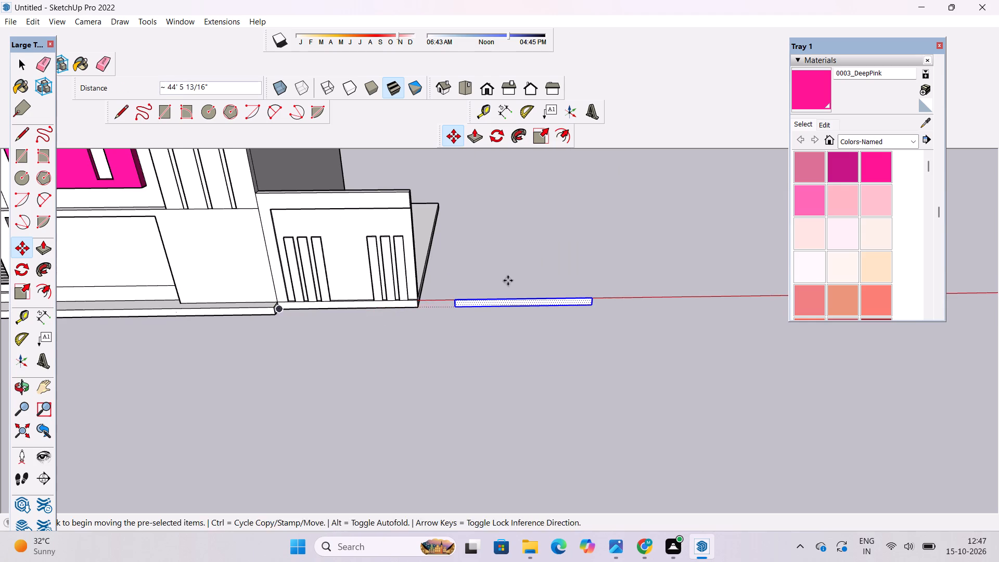
key("space")
left_click(550, 250)
Draw a right-triangle profile at the copied base face's outer end, with a 3' bottom edge running forward and a slope to the top corner.
key("o")
left_click_drag(648, 347, 351, 351)
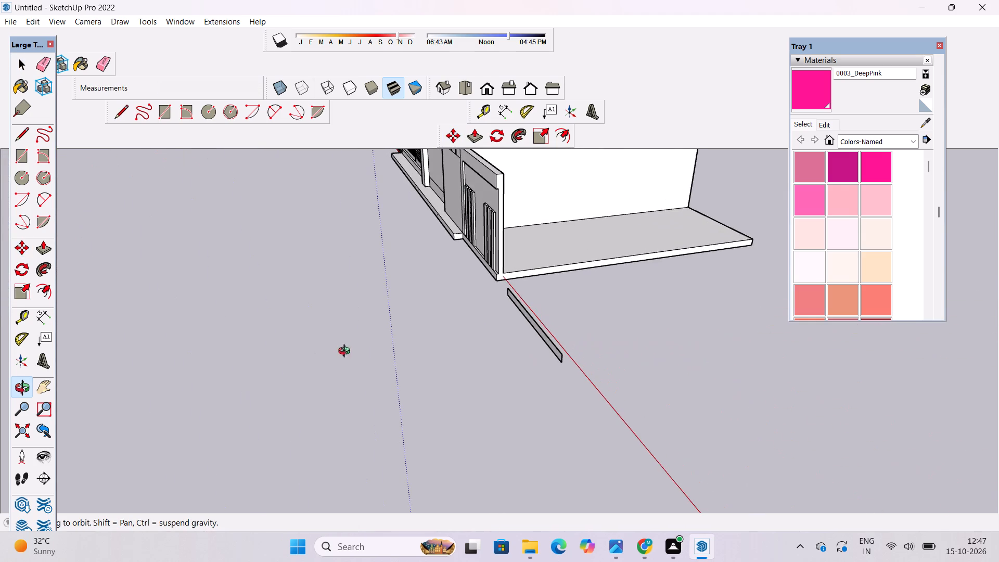
scroll(496, 355, "up", 2)
left_click_drag(519, 355, 480, 356)
scroll(498, 365, "up", 4)
left_click_drag(498, 365, 497, 357, "shift")
scroll(497, 355, "up", 2)
left_click_drag(497, 355, 494, 346, "shift")
key("l")
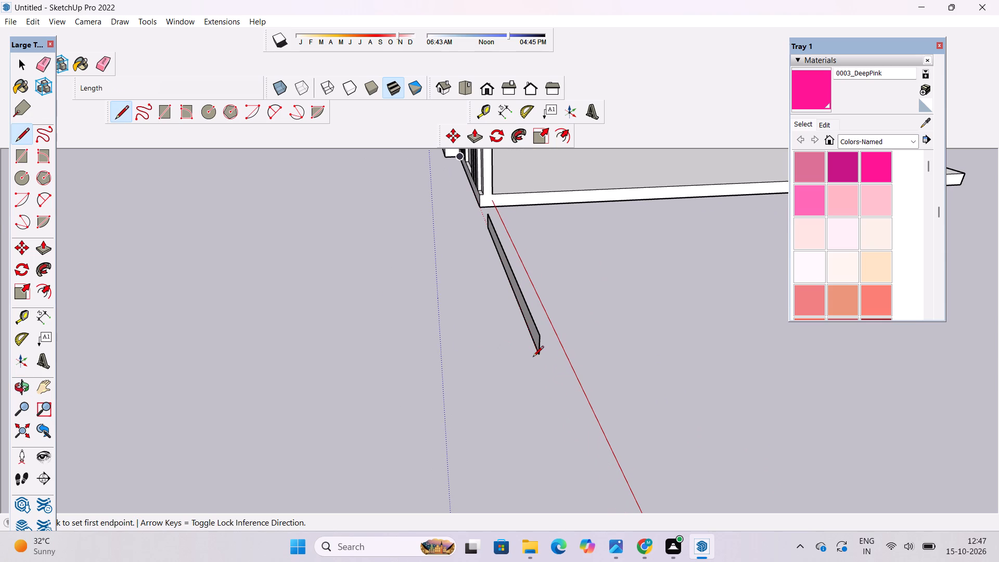
left_click(538, 353)
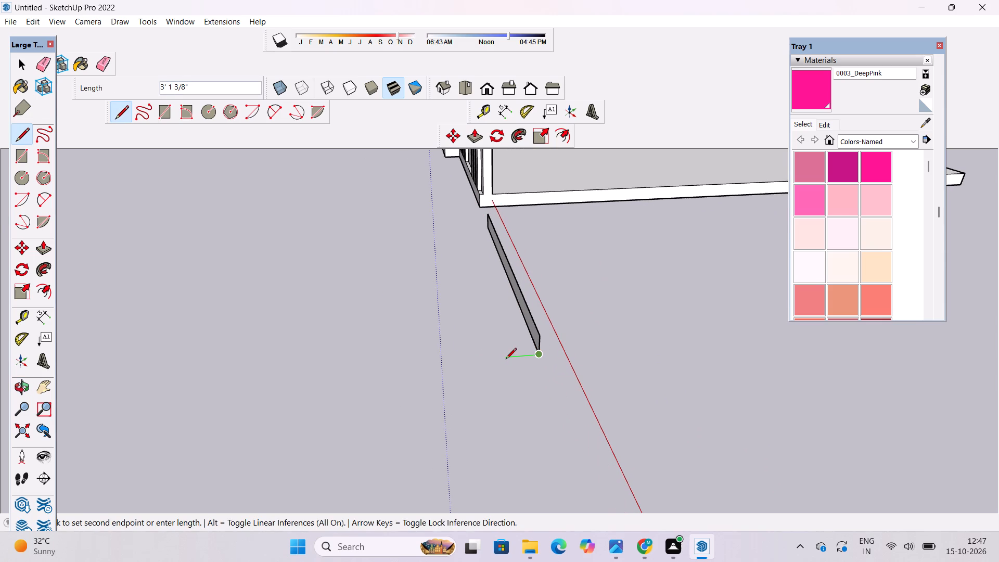
type("3'")
key("Return")
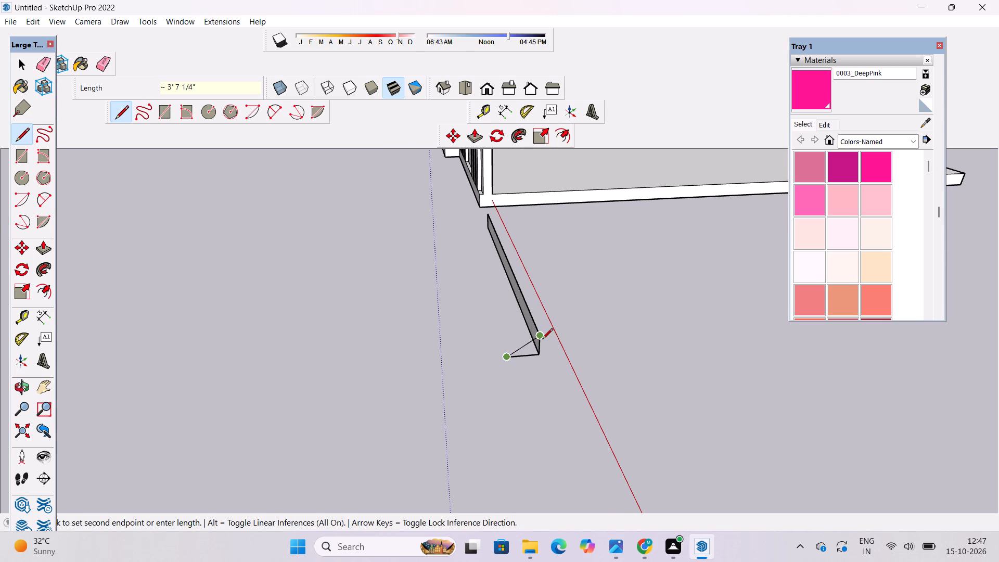
left_click(542, 340)
key("space")
Extrude the triangular profile 35' along the full length of the copied base face to form a sloped wedge.
type("o")
left_click_drag(427, 354, 682, 367)
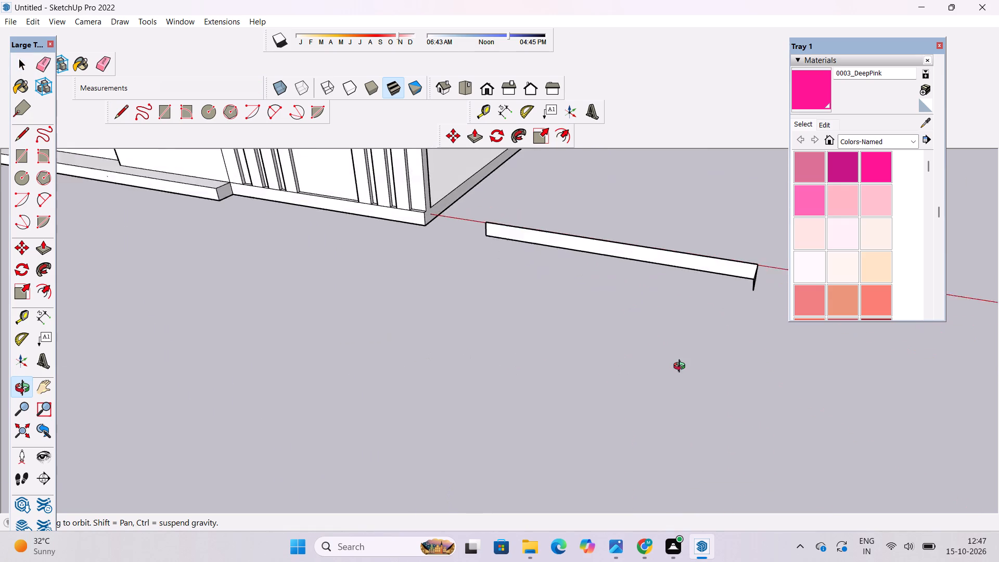
left_click_drag(682, 367, 685, 365)
scroll(686, 346, "down", 2)
left_click_drag(629, 333, 502, 354, "shift")
left_click_drag(505, 355, 613, 355)
scroll(624, 295, "up", 4)
left_click_drag(623, 295, 635, 339, "shift")
scroll(636, 333, "up", 3)
left_click_drag(635, 329, 645, 338, "shift")
left_click_drag(648, 338, 658, 338)
key("p")
scroll(653, 314, "up", 3)
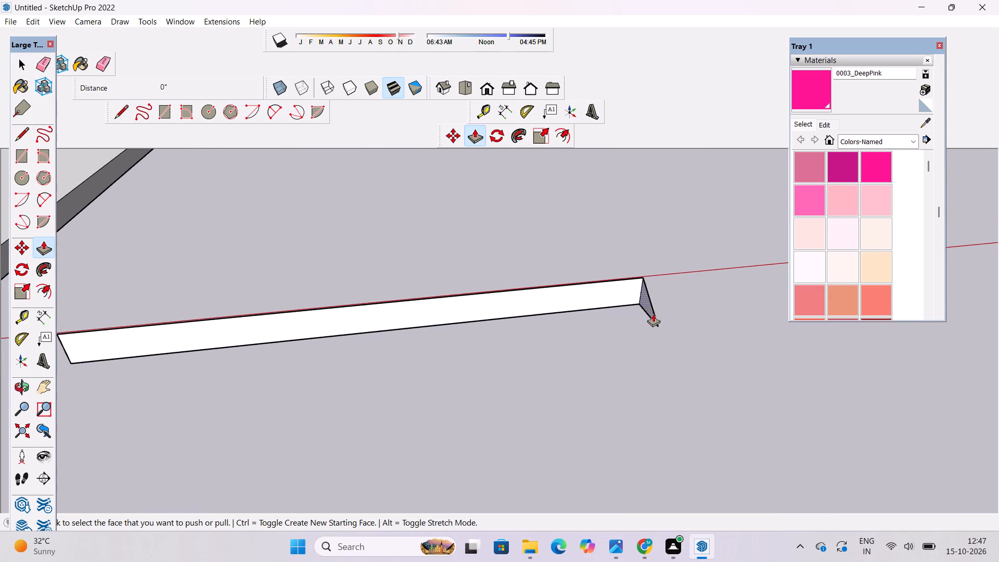
left_click(645, 310)
scroll(645, 310, "down", 8)
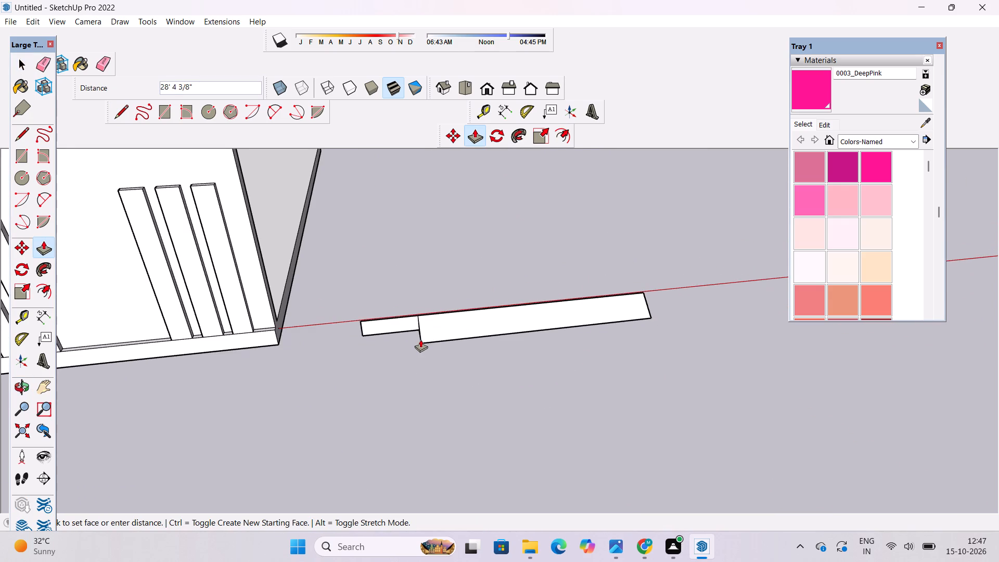
scroll(399, 335, "up", 4)
left_click(348, 316)
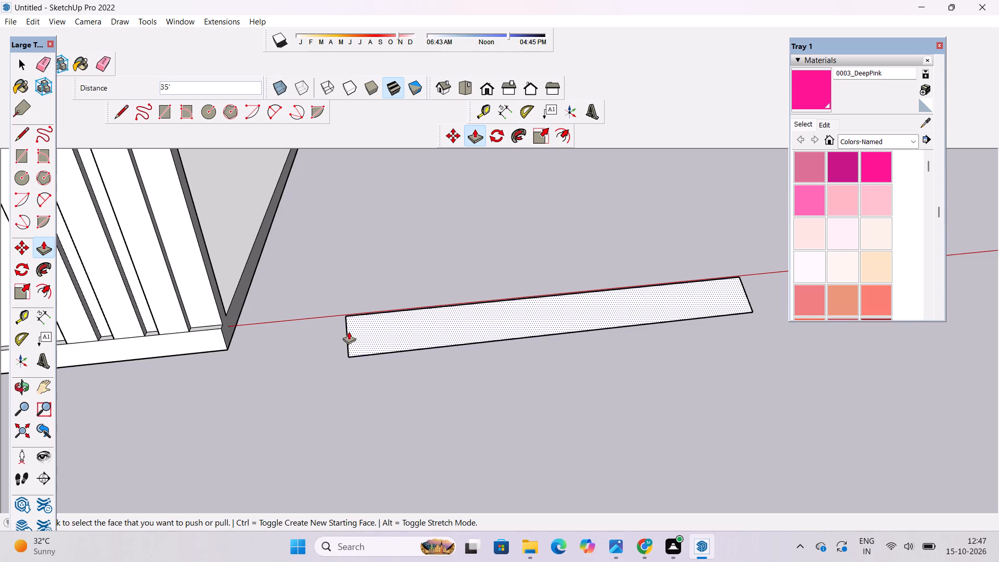
key("space")
Make the whole sloped wedge into a group.
scroll(513, 258, "down", 5)
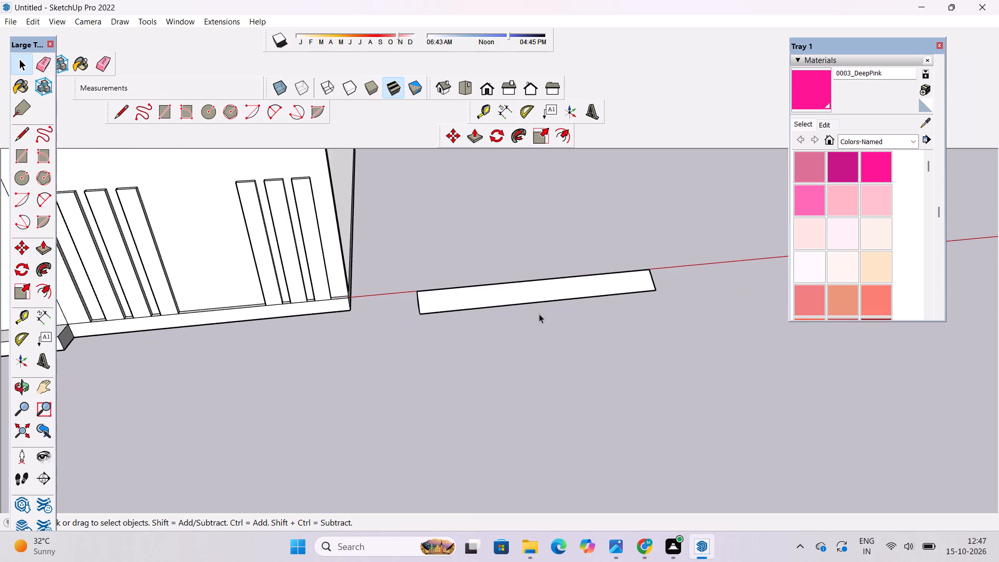
triple_click(541, 295)
left_click(541, 295)
right_click(541, 292)
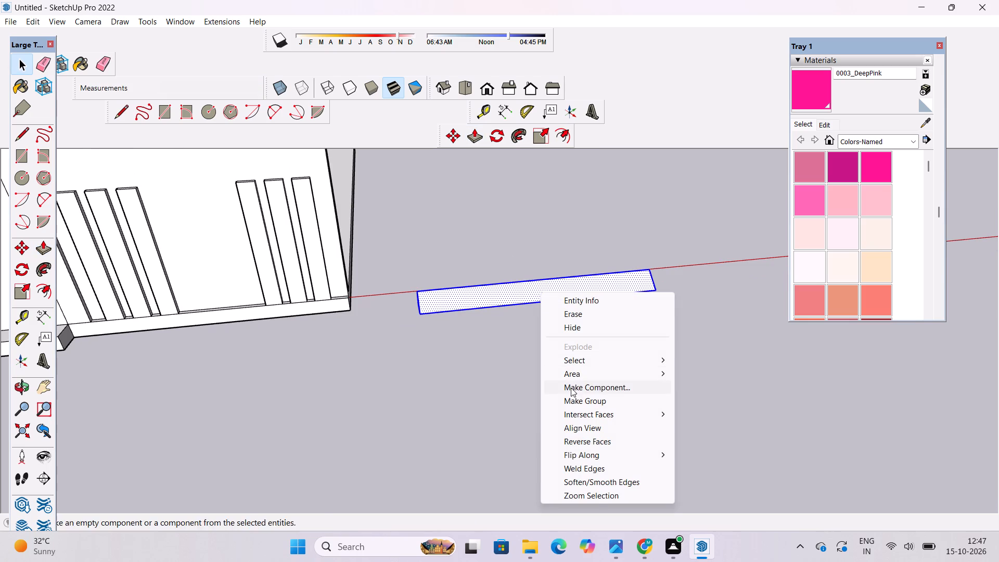
left_click(574, 399)
Copy the sloped wedge group about 44' 6" back along the red axis onto the base of the tower-side boundary wall.
key("o")
left_click_drag(653, 361, 511, 375)
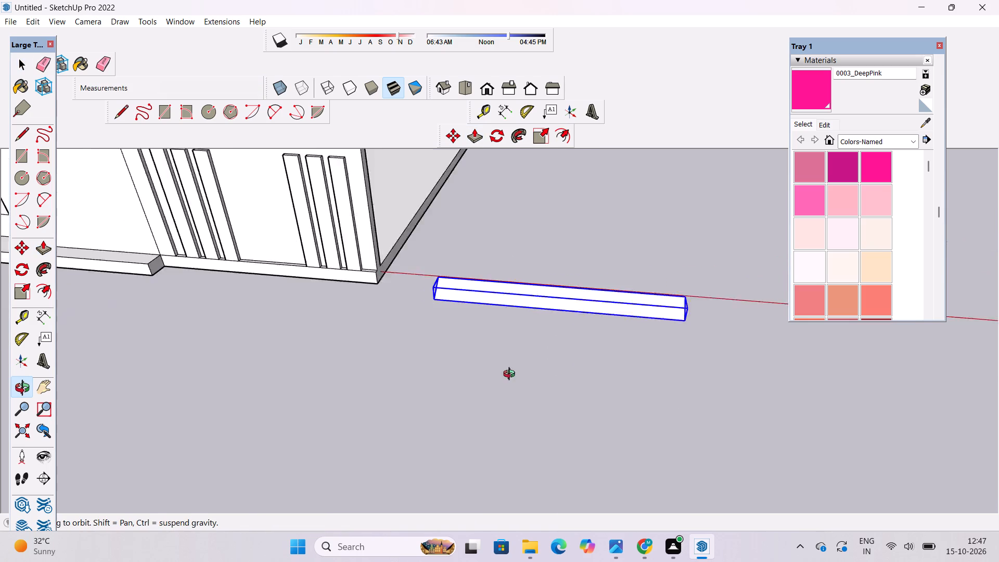
left_click_drag(511, 375, 483, 374)
scroll(460, 369, "down", 4)
left_click_drag(544, 370, 393, 399, "shift")
left_click_drag(472, 406, 358, 400)
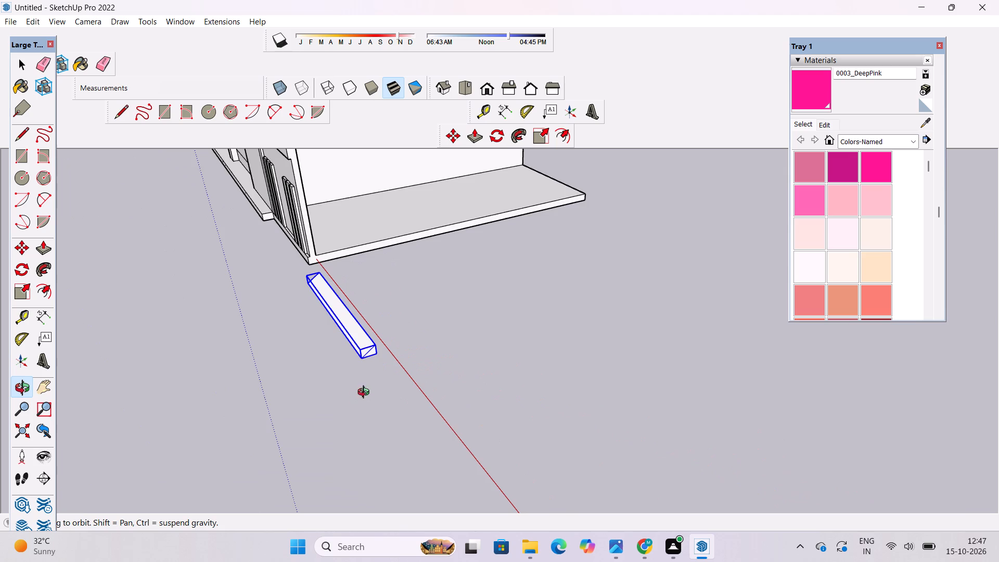
scroll(369, 361, "up", 6)
left_click_drag(368, 360, 386, 410, "shift")
scroll(394, 405, "up", 4)
left_click_drag(397, 406, 404, 430, "shift")
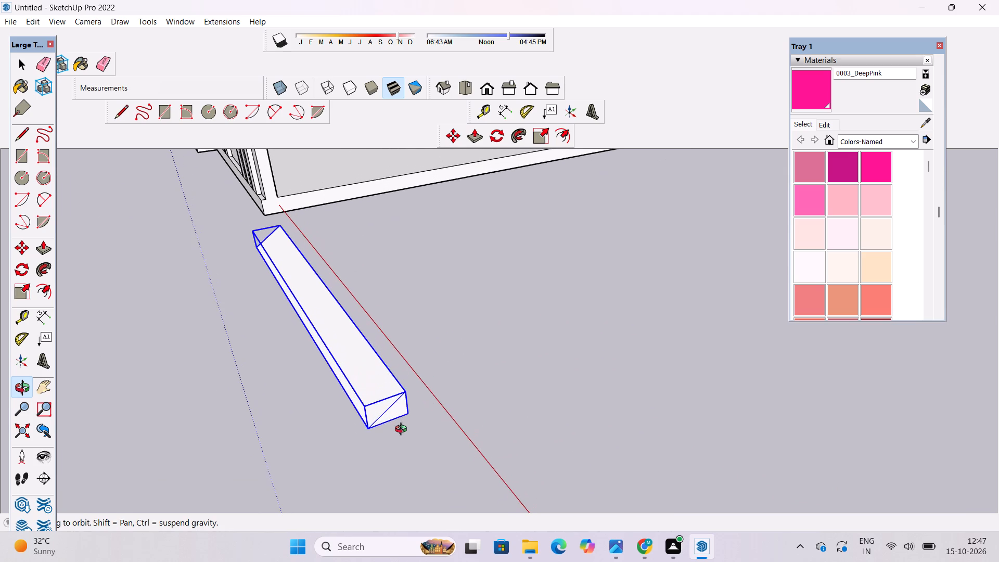
key("m")
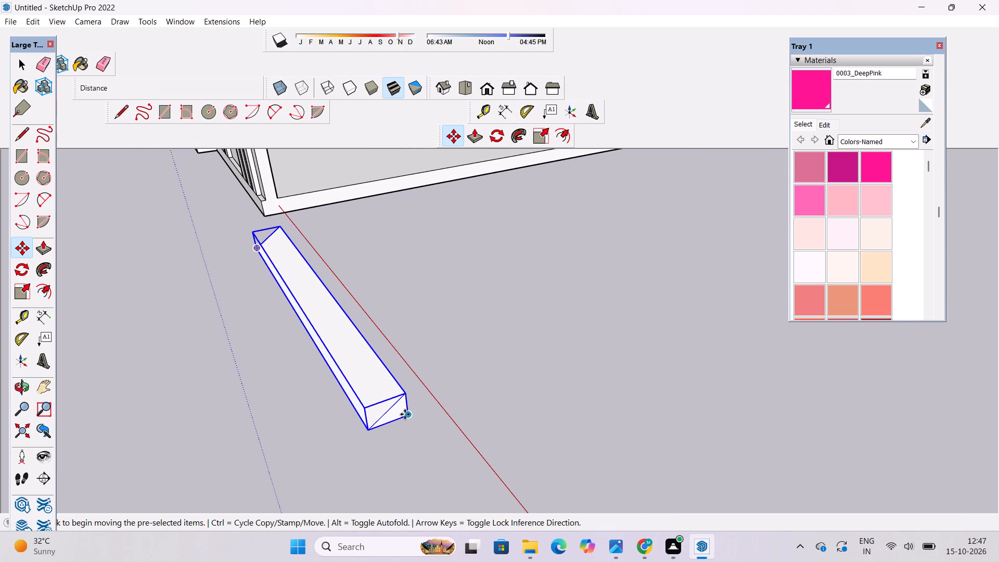
left_click(407, 415)
scroll(411, 419, "down", 7)
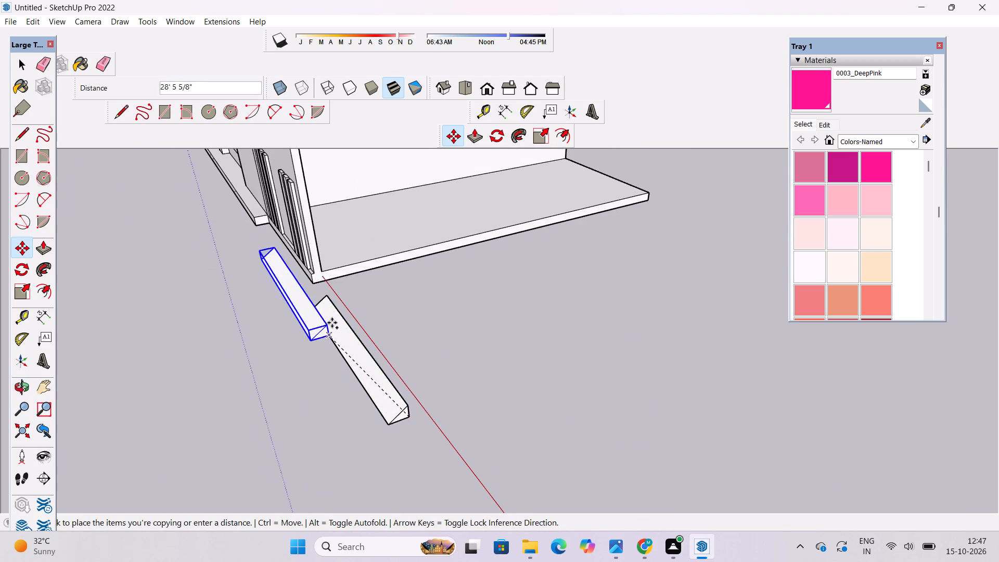
scroll(333, 317, "up", 1)
scroll(287, 279, "up", 13)
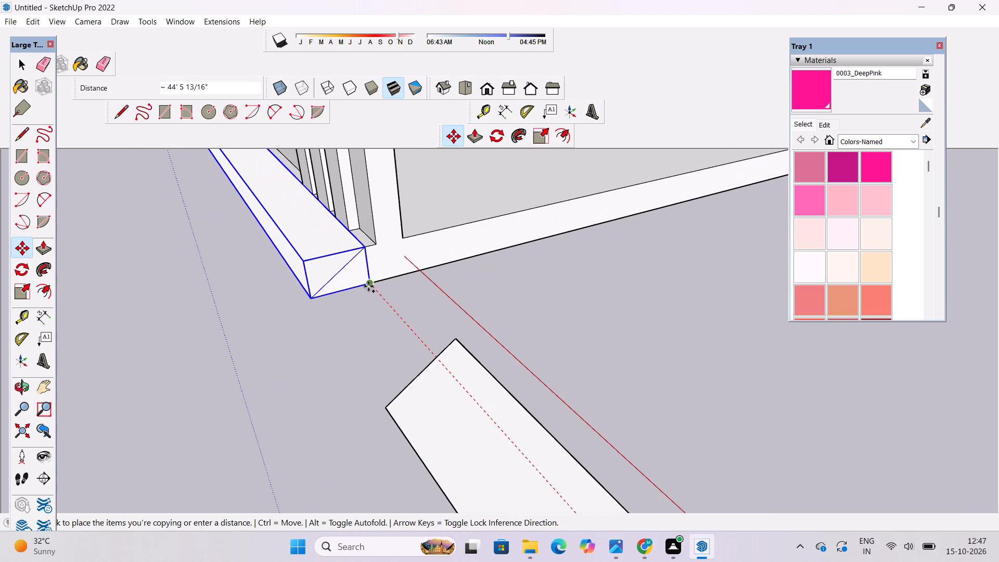
left_click(372, 286)
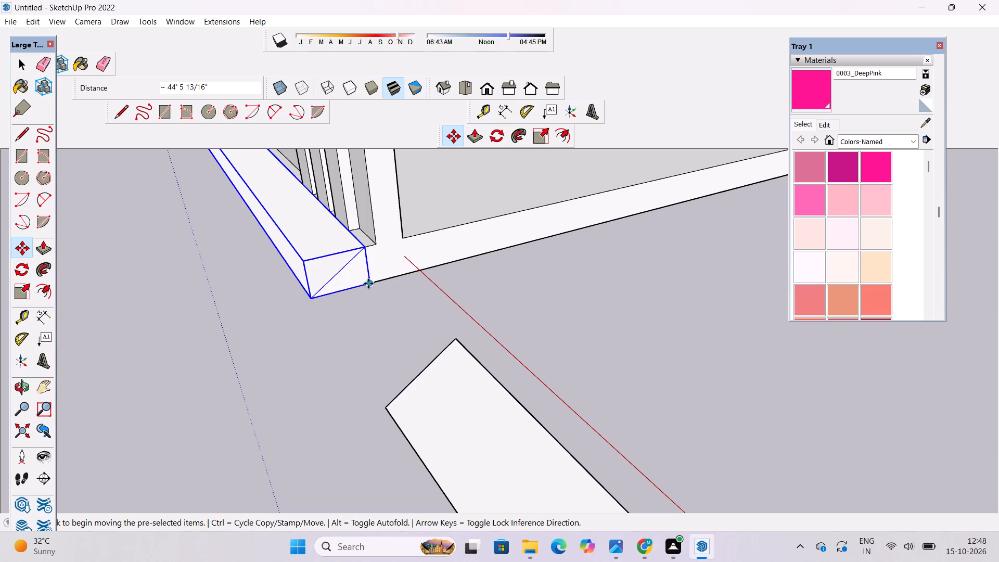
Copy the wedge group from its lower corner across the house front, setting it down clear of the opposite boundary wall.
left_click(368, 284)
scroll(475, 328, "down", 10)
scroll(741, 389, "down", 11)
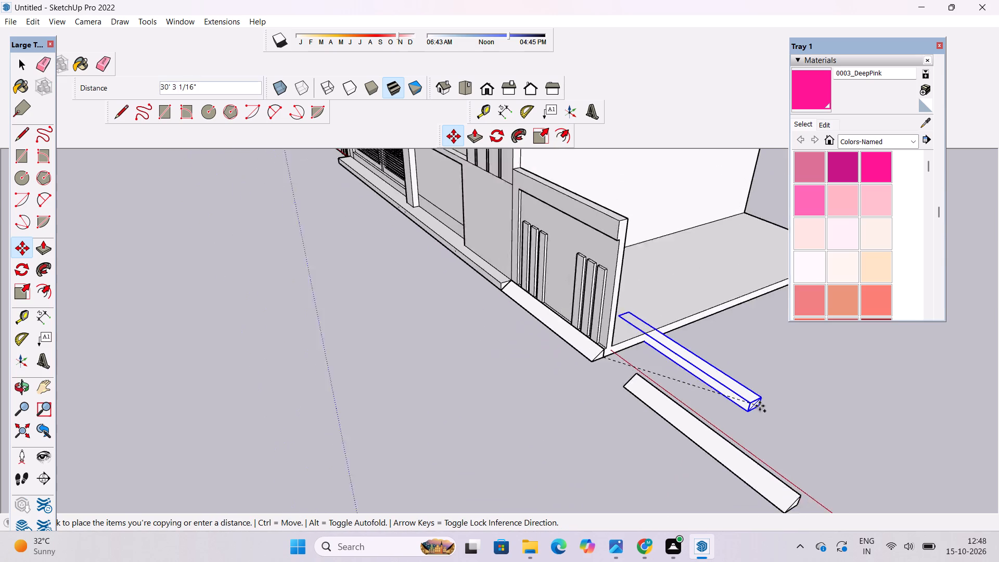
scroll(760, 406, "down", 9)
scroll(426, 231, "up", 15)
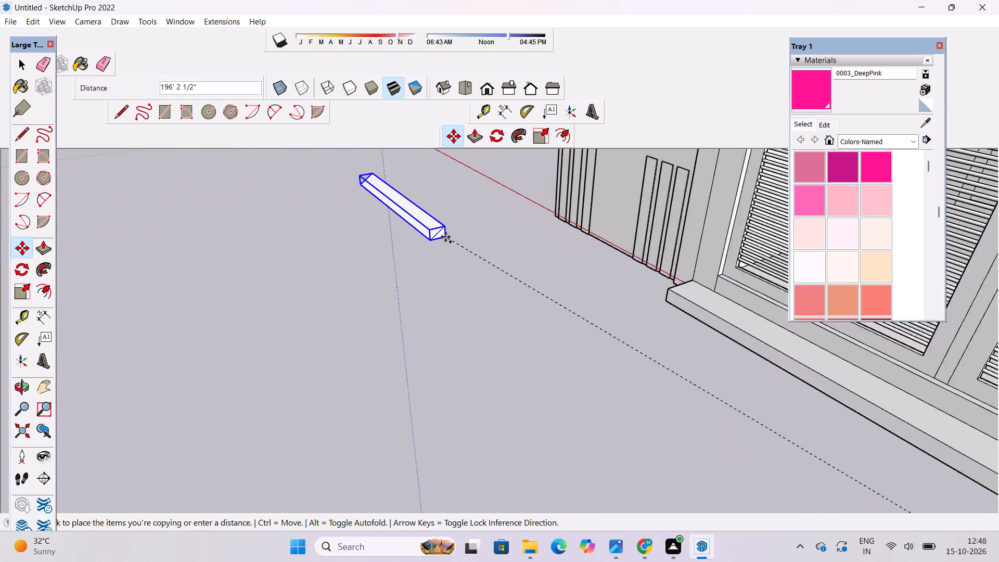
scroll(445, 237, "up", 2)
scroll(596, 257, "down", 4)
scroll(667, 294, "up", 10)
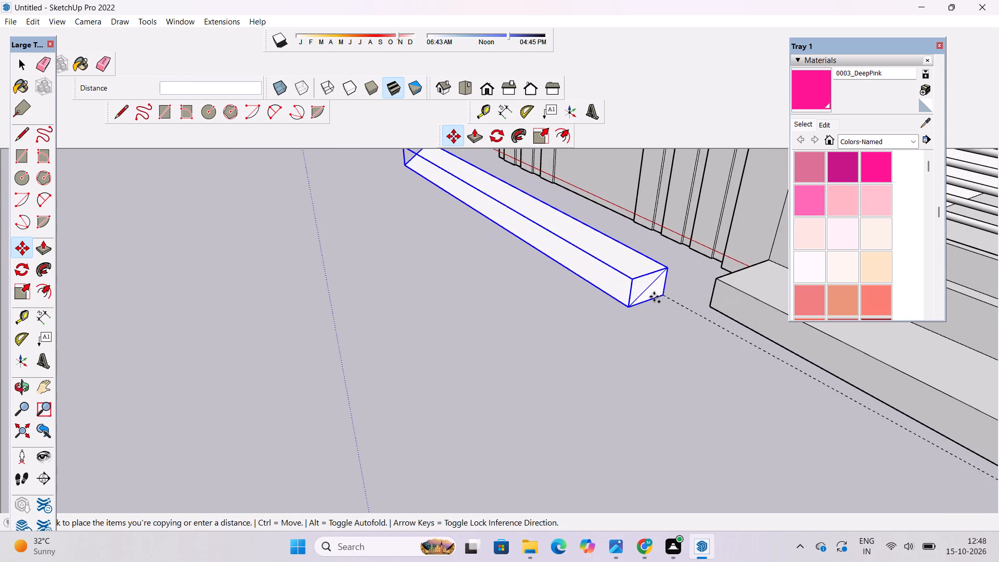
scroll(630, 297, "up", 2)
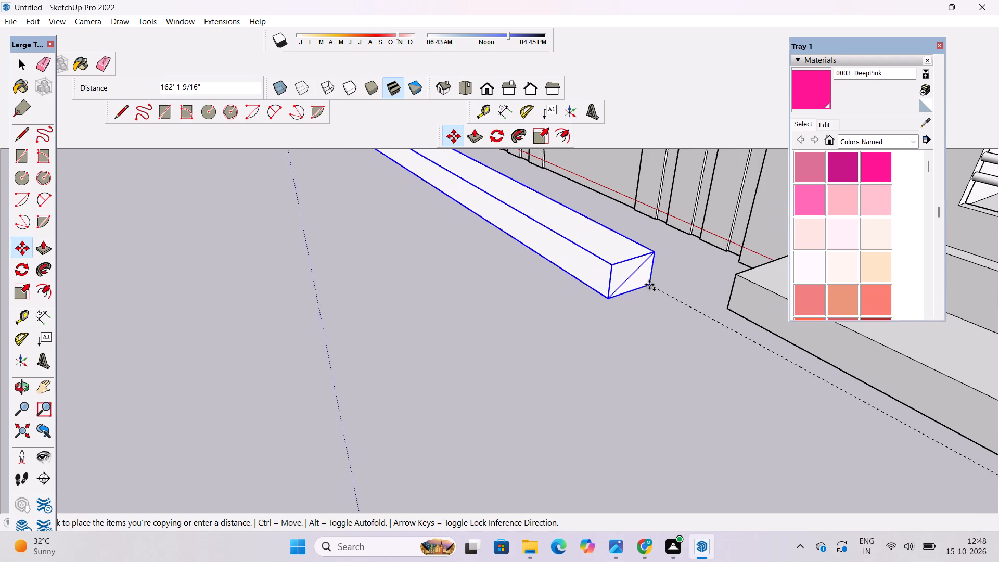
scroll(652, 280, "up", 6)
scroll(696, 309, "down", 3)
scroll(727, 292, "up", 1)
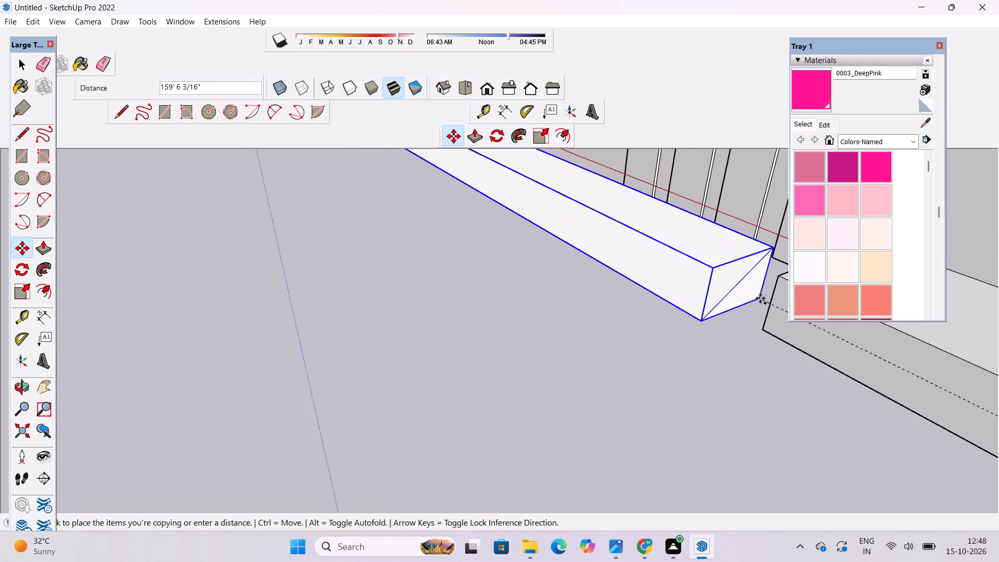
scroll(739, 304, "down", 3)
left_click(620, 327)
Copy that wedge about 10' 7" onto the opposite boundary wall's base, with its lower back corner meeting the plinth end's bottom corner.
key("o")
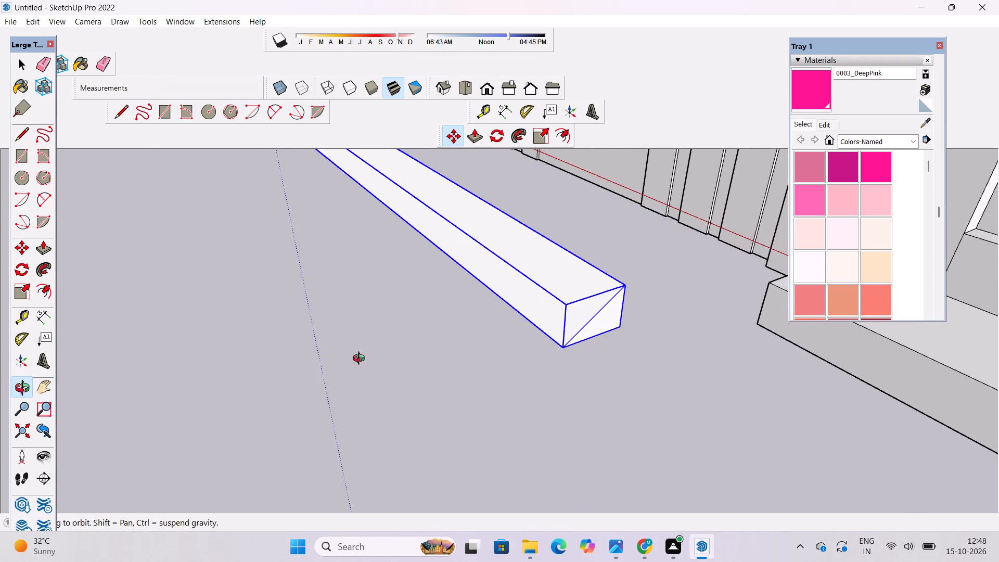
left_click_drag(361, 360, 724, 389)
scroll(486, 306, "down", 6)
left_click_drag(408, 327, 590, 340)
left_click_drag(507, 333, 474, 373)
scroll(477, 279, "up", 3, "shift")
scroll(463, 279, "down", 15, "shift")
left_click_drag(625, 296, 0, 499, "shift")
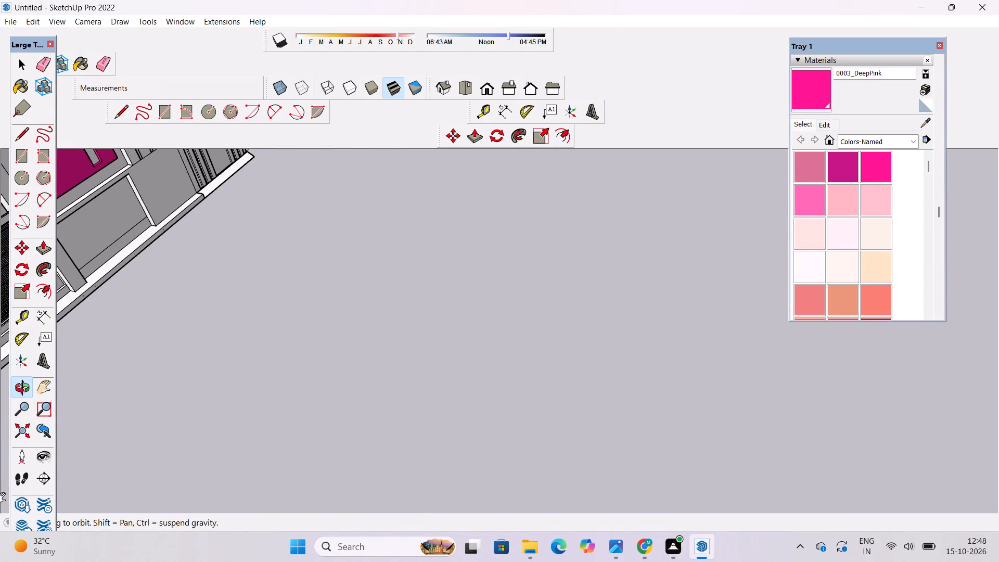
left_click_drag(240, 281, 288, 398, "shift")
left_click_drag(283, 398, 107, 364)
left_click_drag(104, 361, 304, 330, "shift")
left_click_drag(239, 394, 428, 310, "shift")
scroll(326, 370, "up", 6)
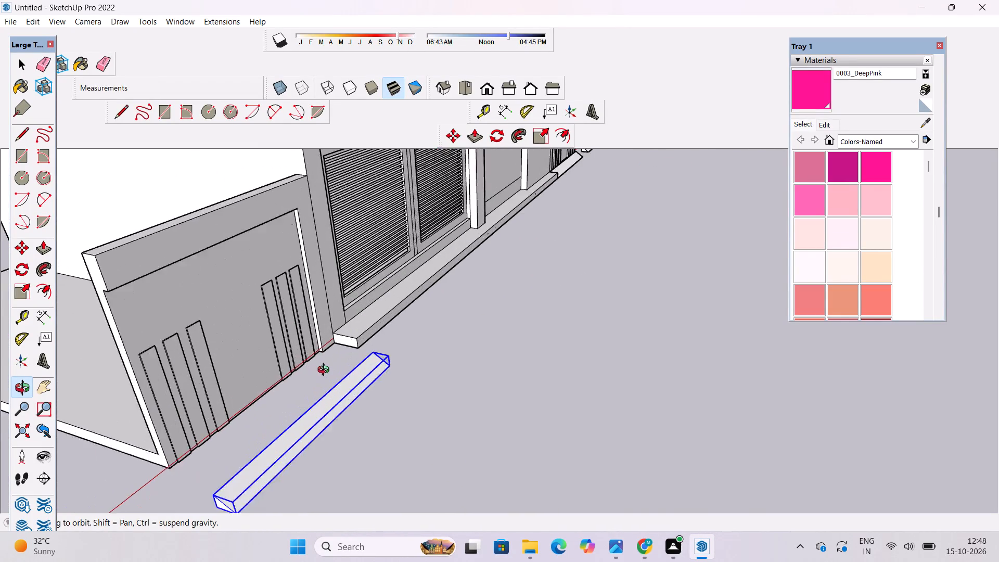
scroll(326, 371, "up", 3)
left_click_drag(327, 369, 337, 388, "shift")
left_click_drag(337, 389, 362, 350)
scroll(368, 357, "up", 4)
left_click_drag(368, 357, 376, 370, "shift")
left_click_drag(377, 371, 374, 387)
left_click_drag(373, 388, 373, 388, "shift")
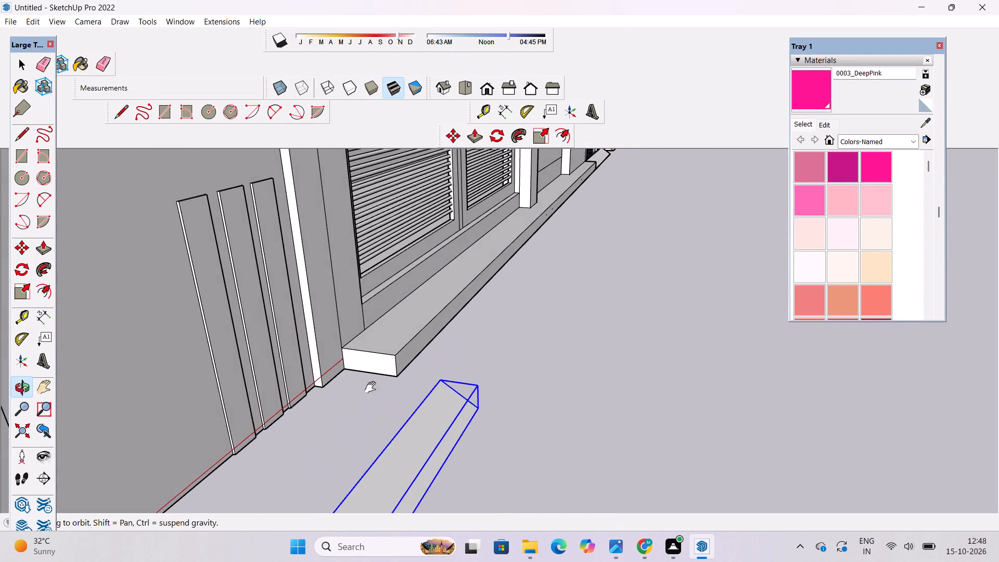
left_click_drag(373, 388, 380, 369, "shift")
left_click(381, 369, "shift")
left_click_drag(399, 388, 466, 403)
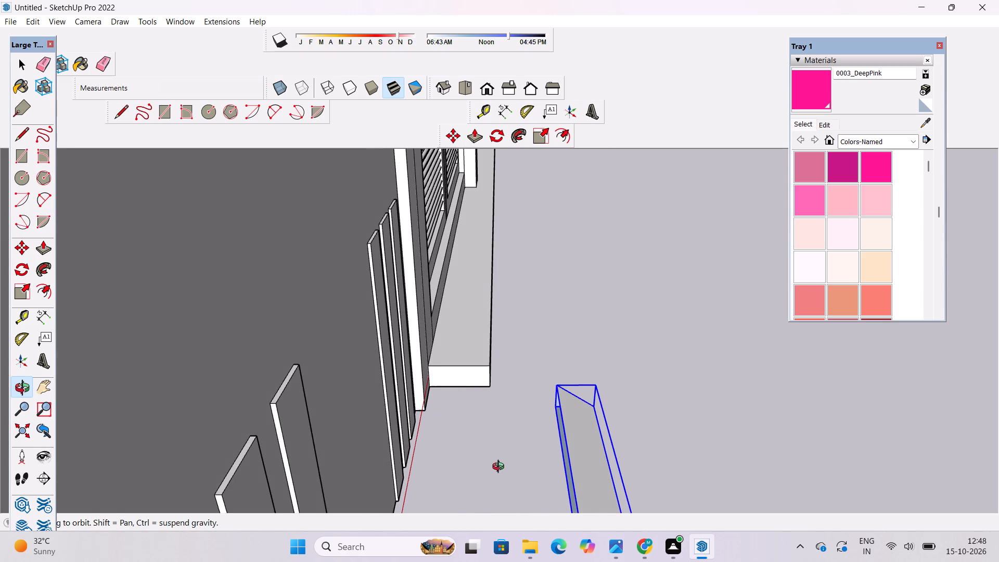
key("m")
scroll(548, 419, "up", 4)
left_click(559, 402)
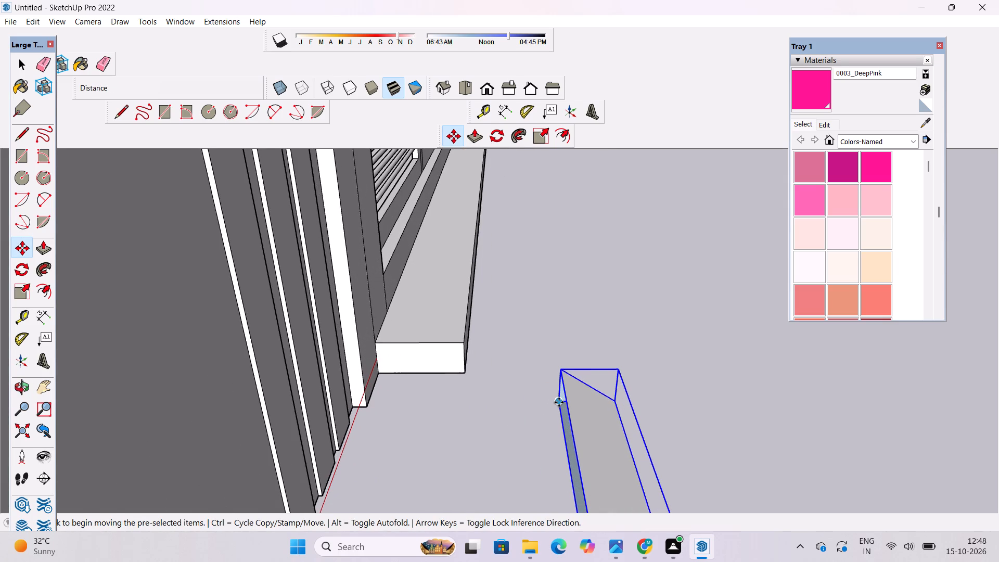
scroll(560, 402, "down", 3)
scroll(422, 385, "up", 4)
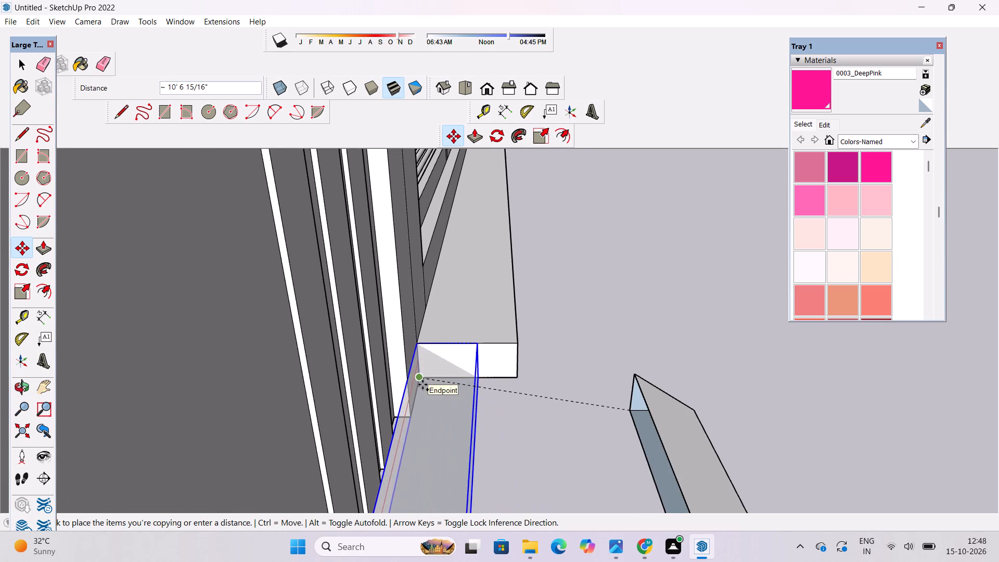
left_click(422, 385)
Check how the copied wedge sits against the opposite boundary wall and the adjoining plinth.
key("o")
scroll(412, 385, "down", 7)
left_click_drag(601, 408, 579, 415)
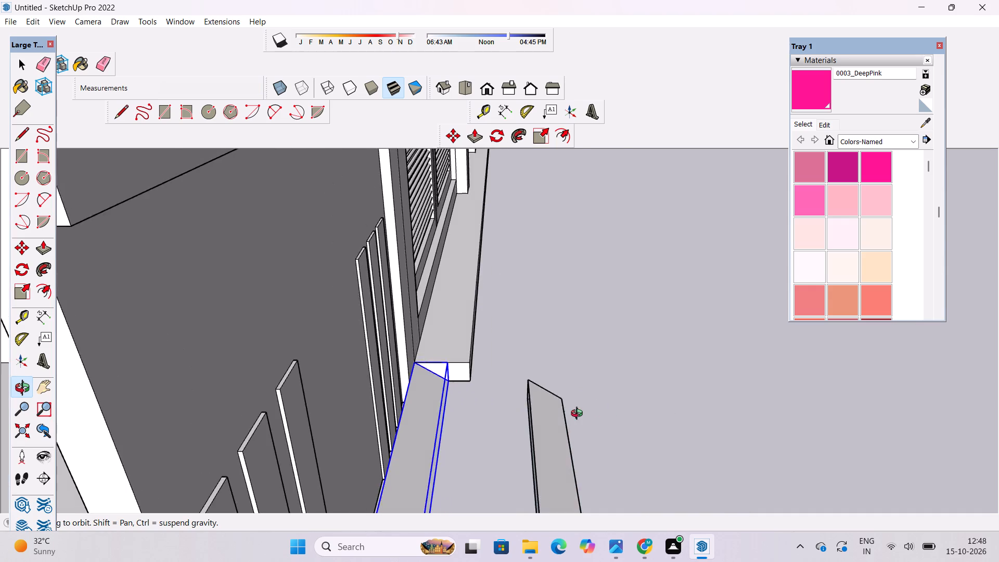
left_click_drag(579, 415, 271, 421)
left_click_drag(269, 421, 313, 415, "shift")
left_click(422, 410)
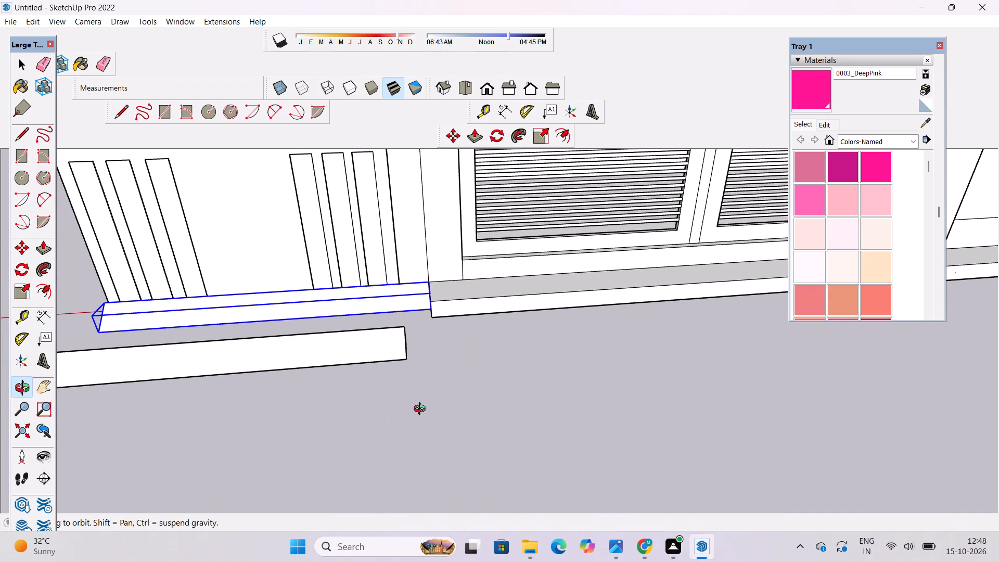
key("space")
left_click(422, 410)
key("o")
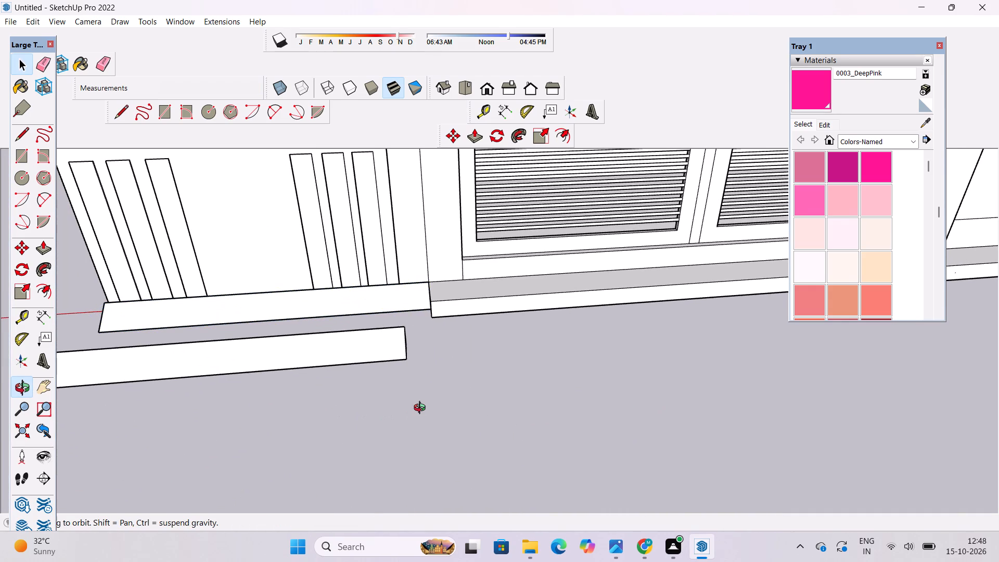
left_click_drag(327, 416, 487, 411)
scroll(491, 394, "down", 4)
left_click_drag(278, 445, 398, 444)
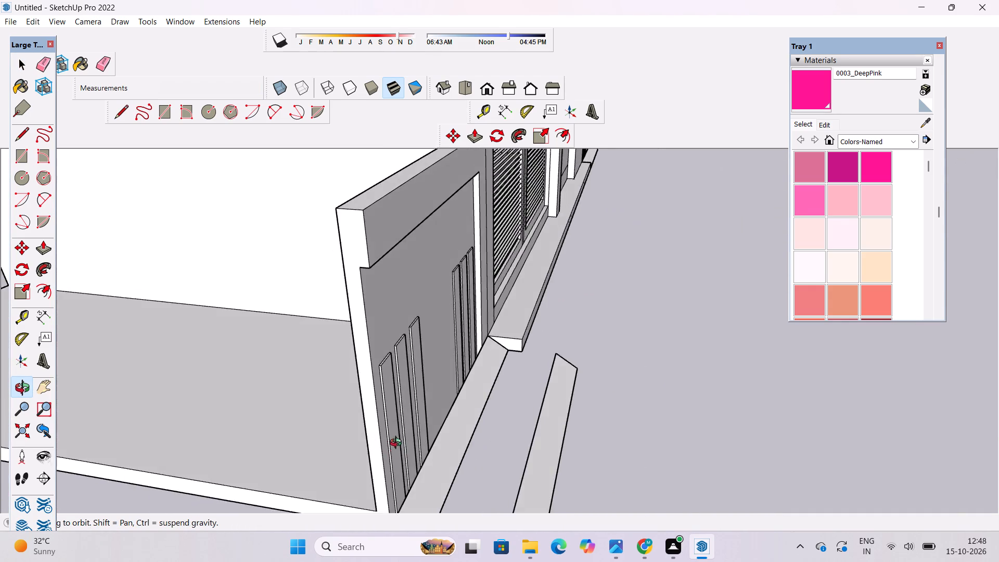
Explode the wedge group placed along the base of the opposite boundary wall.
left_click_drag(398, 457, 397, 355, "shift")
scroll(395, 426, "up", 8)
left_click_drag(408, 432, 466, 465)
left_click_drag(466, 465, 481, 435)
scroll(489, 428, "up", 5)
left_click_drag(489, 429, 466, 405, "shift")
scroll(455, 403, "up", 5)
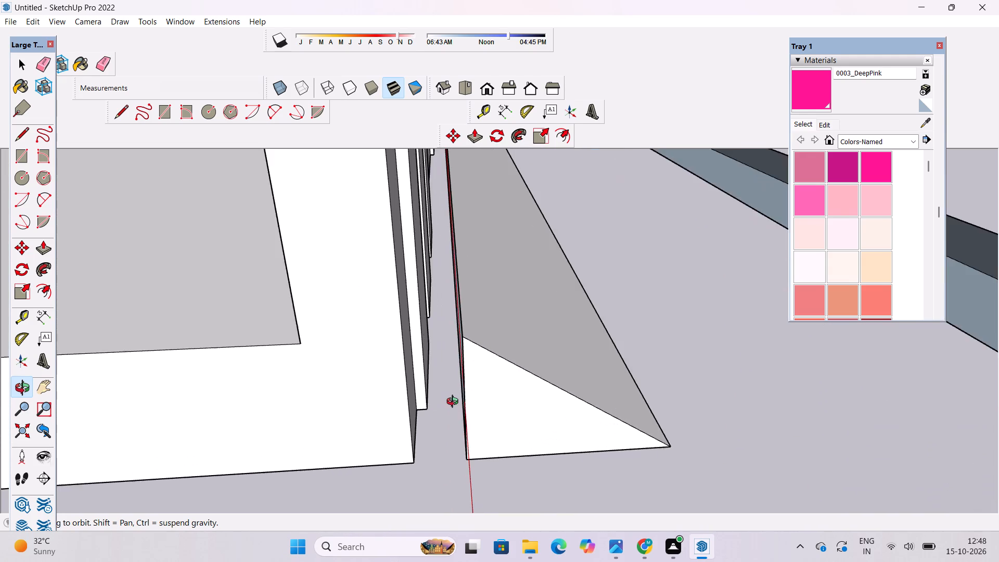
scroll(455, 403, "up", 10)
left_click_drag(454, 403, 473, 386)
scroll(475, 381, "down", 4, "shift")
left_click_drag(464, 409, 463, 381, "shift")
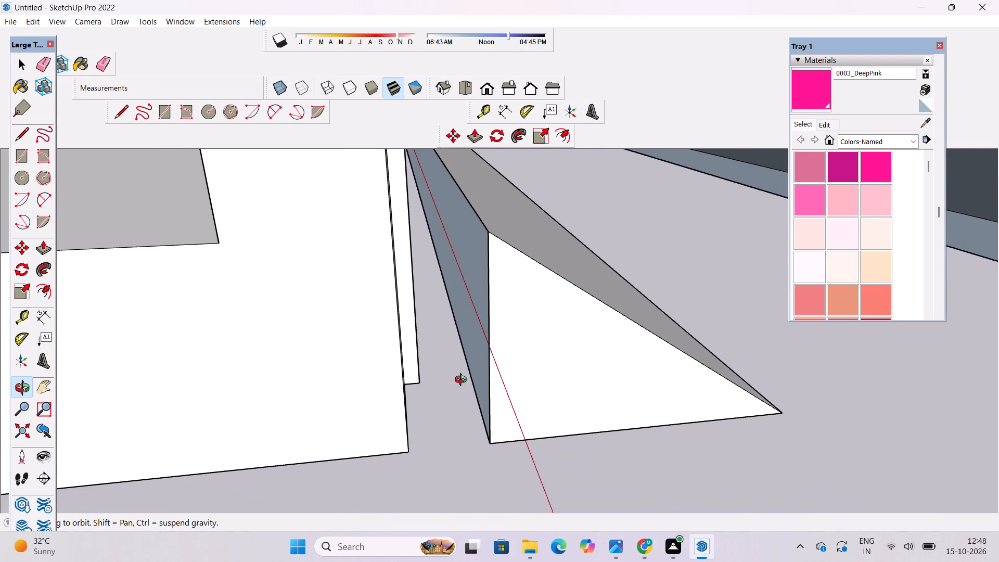
key("l")
key("space")
left_click(510, 270)
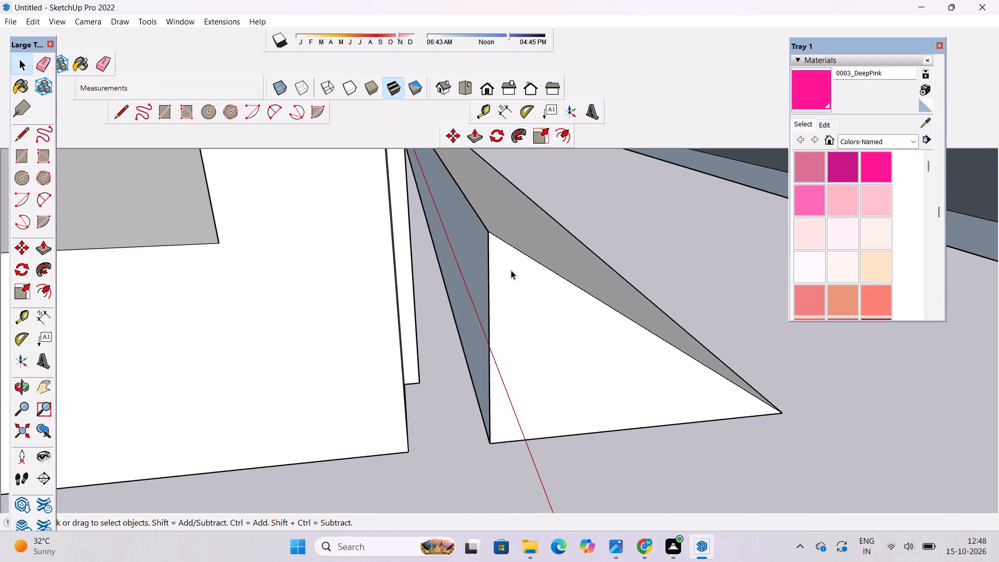
right_click(511, 270)
left_click(549, 350)
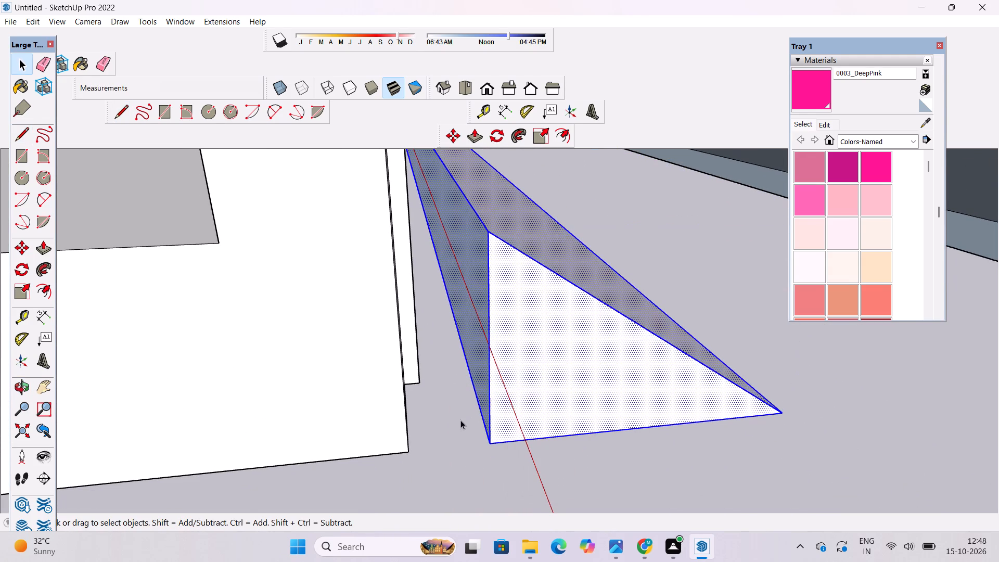
left_click(460, 420)
Draw a line down the vertical back edge of the exploded wedge's outer end, from top corner to bottom corner.
key("l")
left_click(486, 232)
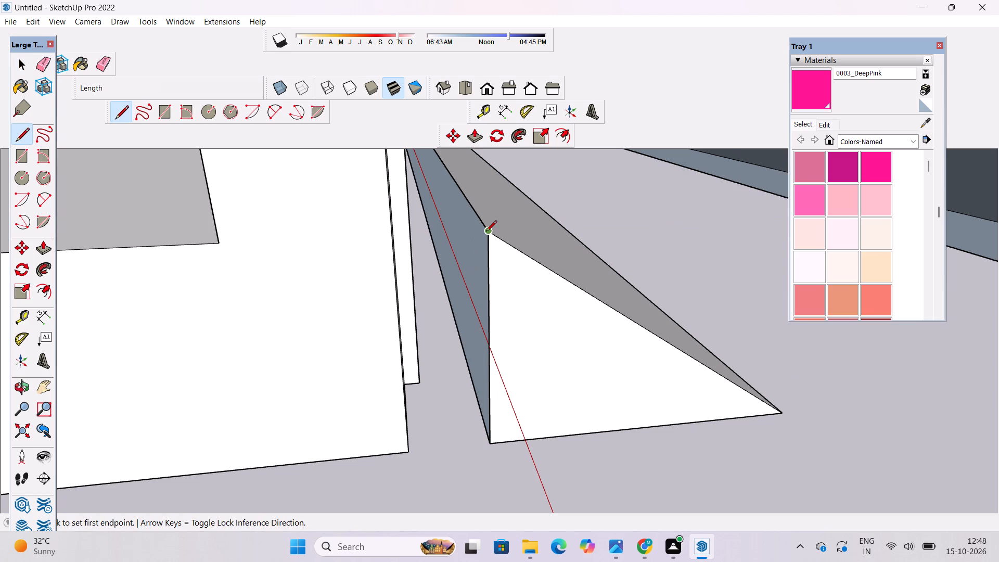
left_click(485, 443)
key("space")
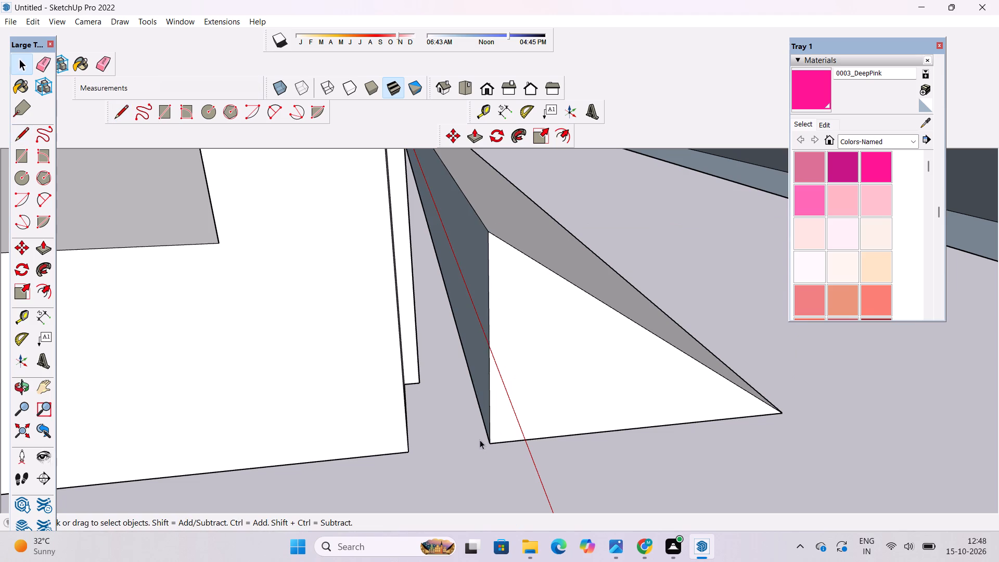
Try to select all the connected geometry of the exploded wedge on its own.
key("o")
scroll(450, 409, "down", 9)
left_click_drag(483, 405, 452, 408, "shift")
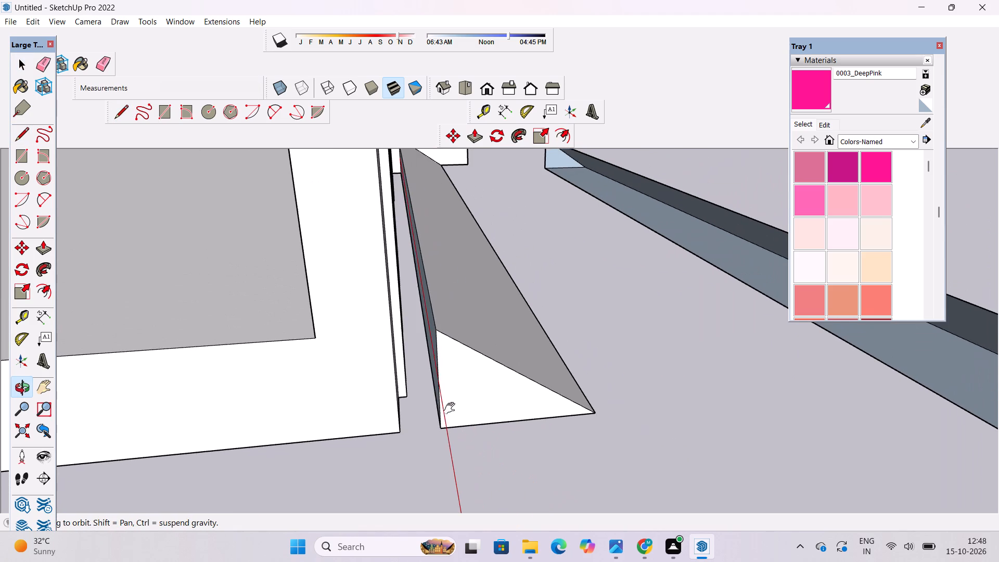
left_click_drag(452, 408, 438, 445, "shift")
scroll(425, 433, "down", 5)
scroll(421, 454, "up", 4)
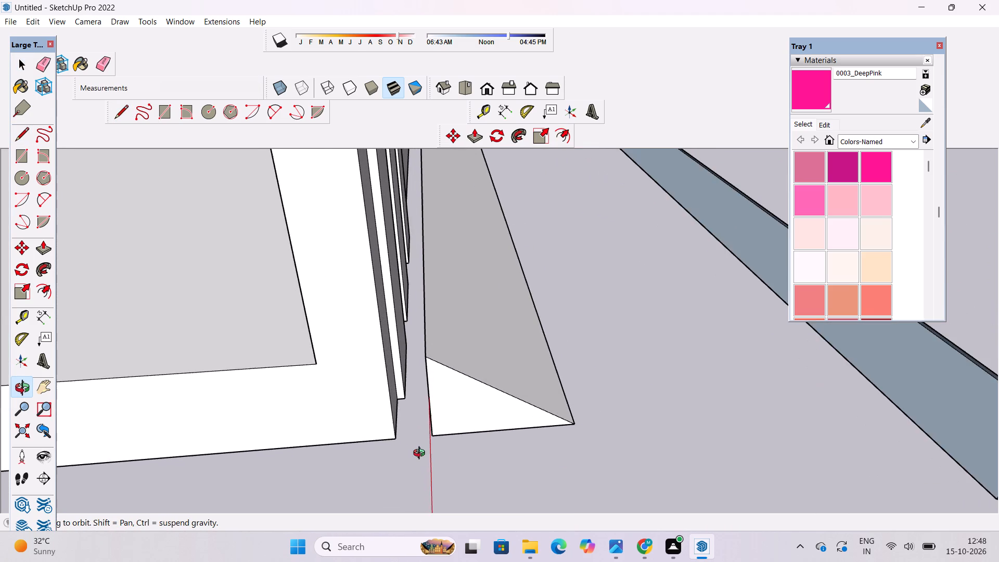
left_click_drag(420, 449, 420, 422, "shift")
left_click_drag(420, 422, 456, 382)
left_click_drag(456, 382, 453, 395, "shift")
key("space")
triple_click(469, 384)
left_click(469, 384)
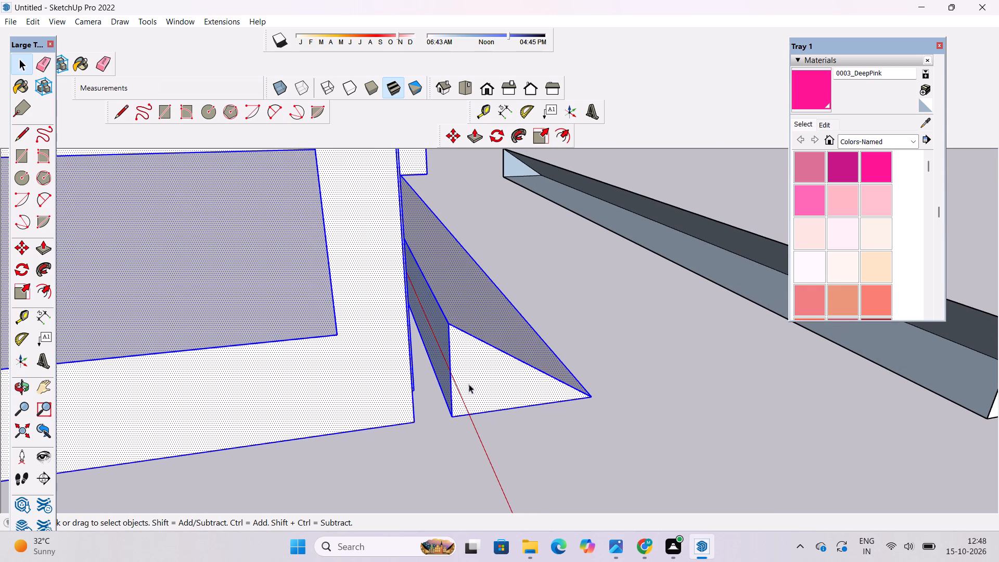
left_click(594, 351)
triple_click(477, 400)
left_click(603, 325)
Push/pull the exploded wedge's vertical back face 9" until it meets the face of the opposite boundary wall.
scroll(526, 361, "down", 4)
key("o")
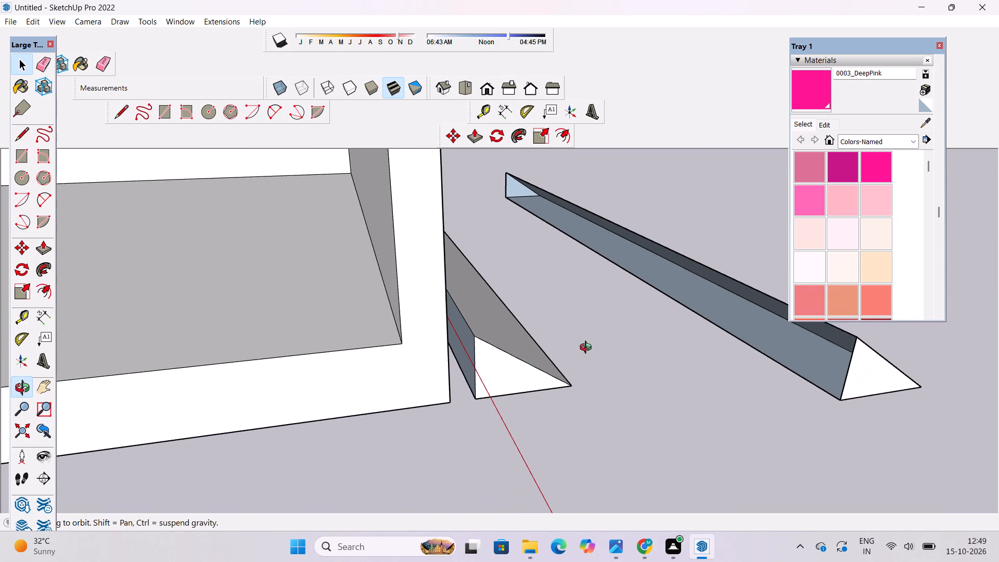
left_click_drag(587, 348, 467, 411)
scroll(491, 385, "down", 4)
left_click_drag(520, 360, 438, 497, "shift")
left_click_drag(438, 497, 464, 436)
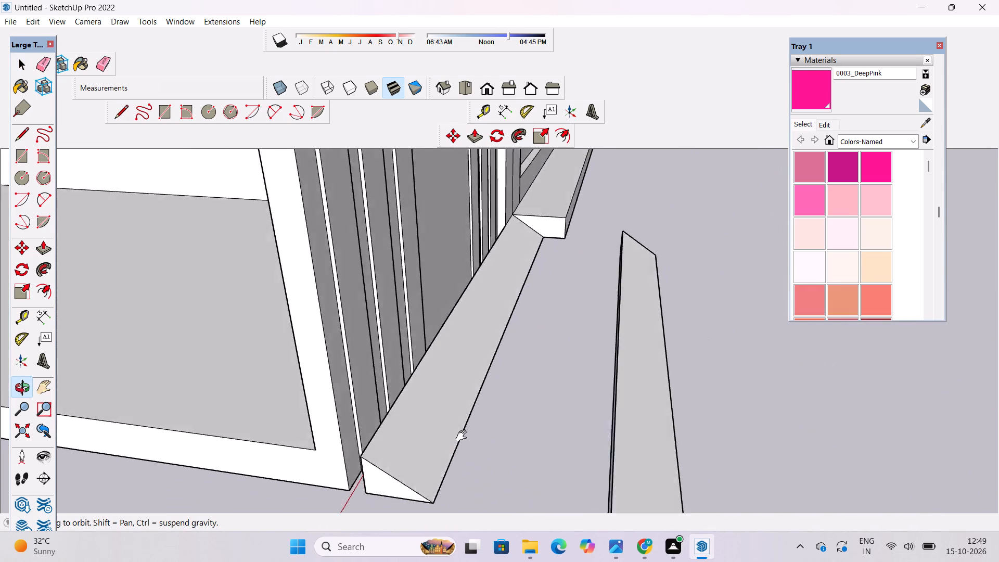
left_click_drag(464, 436, 518, 445)
scroll(475, 448, "up", 1)
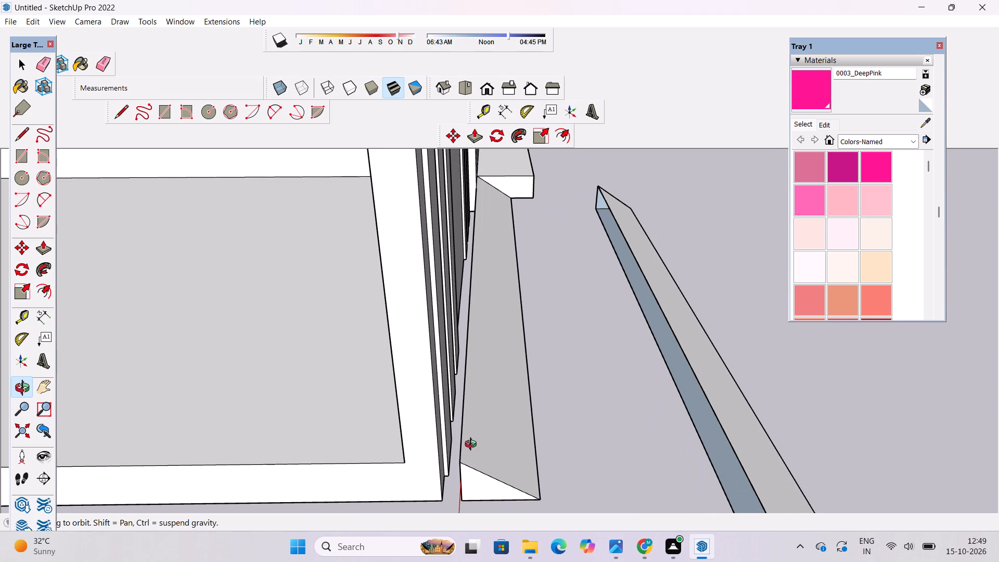
scroll(458, 472, "up", 1, "shift")
left_click_drag(454, 477, 463, 433)
left_click_drag(467, 436, 479, 443)
scroll(502, 419, "up", 3)
left_click_drag(493, 414, 480, 454, "shift")
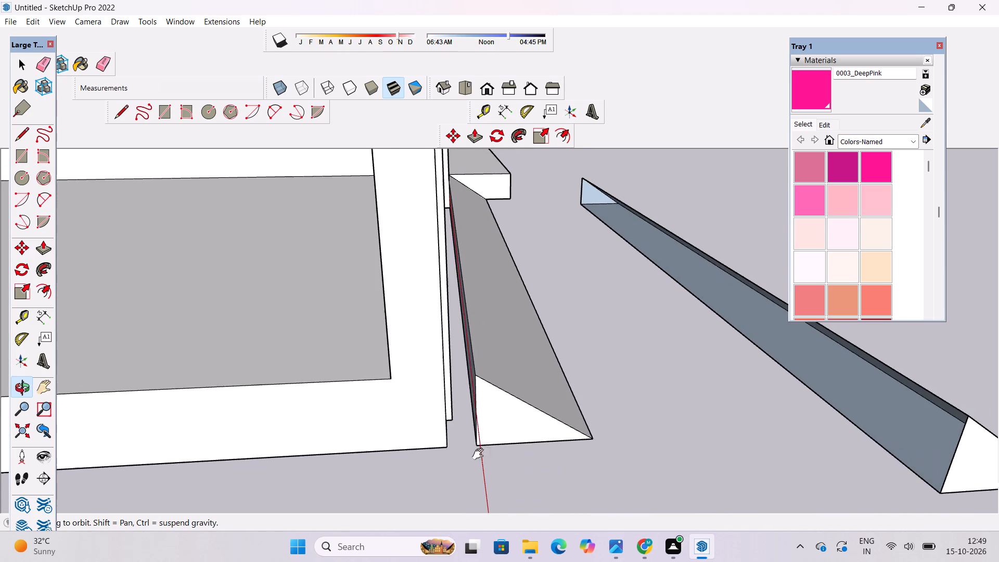
left_click_drag(480, 454, 480, 461, "shift")
left_click_drag(467, 438, 454, 495)
scroll(465, 463, "up", 3)
left_click_drag(465, 463, 524, 443)
left_click_drag(516, 446, 512, 455, "shift")
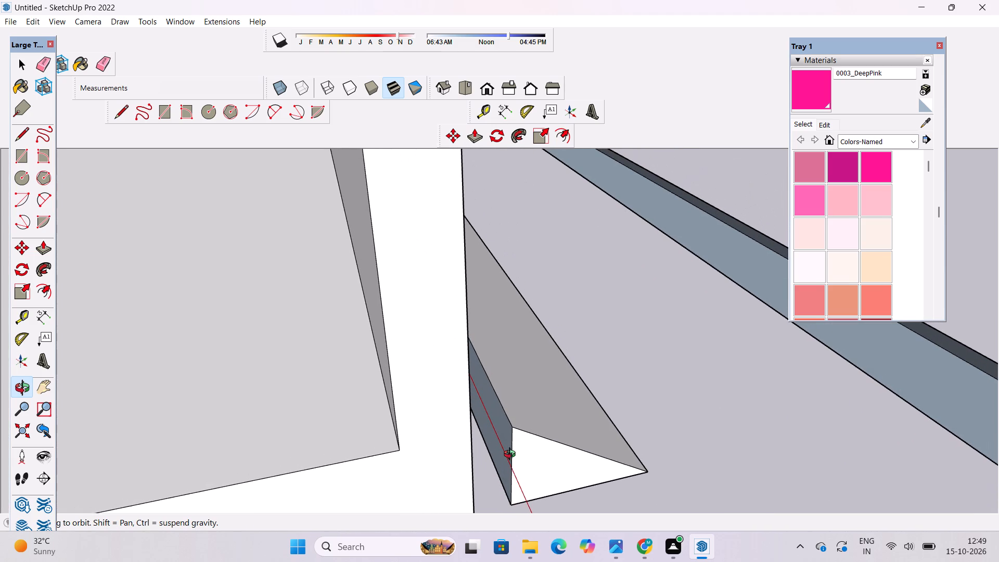
key("p")
left_click(503, 441)
scroll(495, 441, "down", 2)
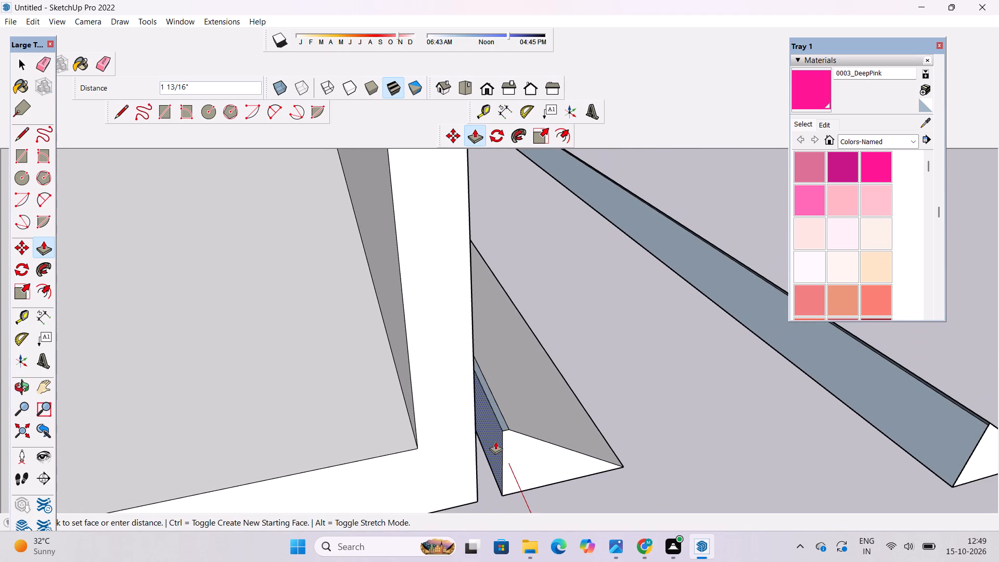
left_click(477, 500)
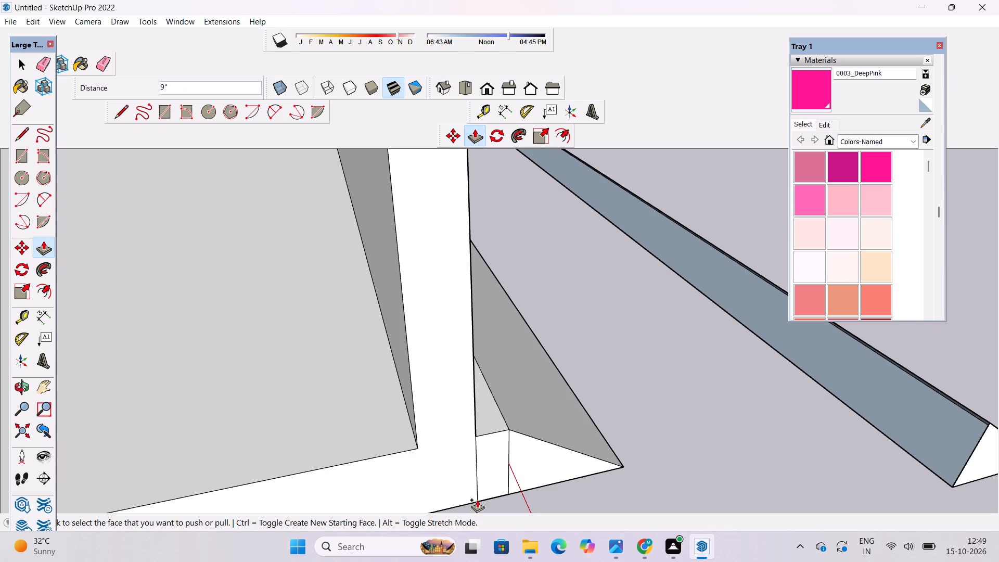
Examine the extended wedge along the opposite boundary wall's base, including its joints with the raised strips and plinth.
key("o")
scroll(450, 457, "down", 6)
left_click_drag(668, 468, 336, 438)
scroll(343, 405, "down", 6)
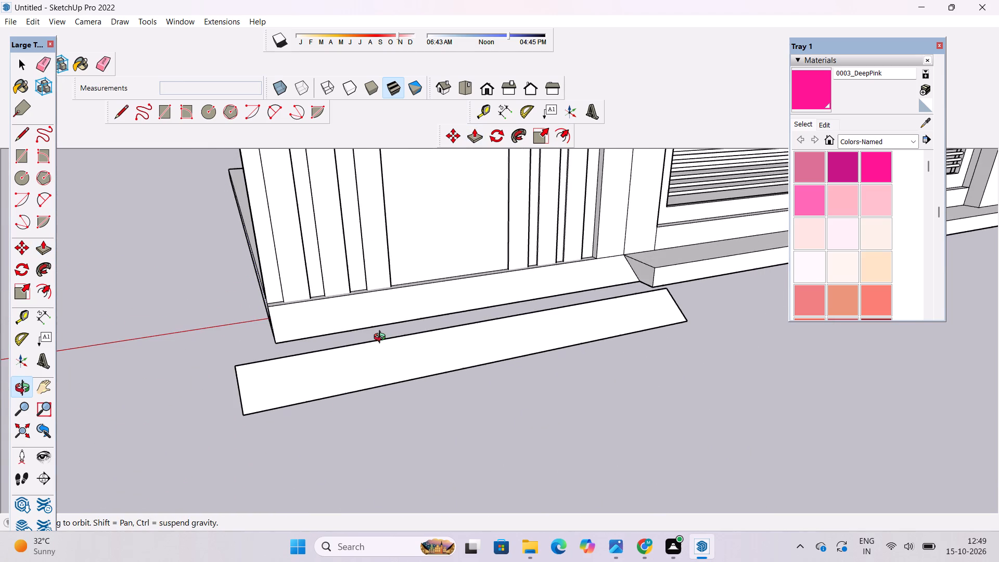
left_click_drag(382, 328, 381, 391, "shift")
scroll(332, 367, "up", 14)
scroll(316, 365, "down", 1)
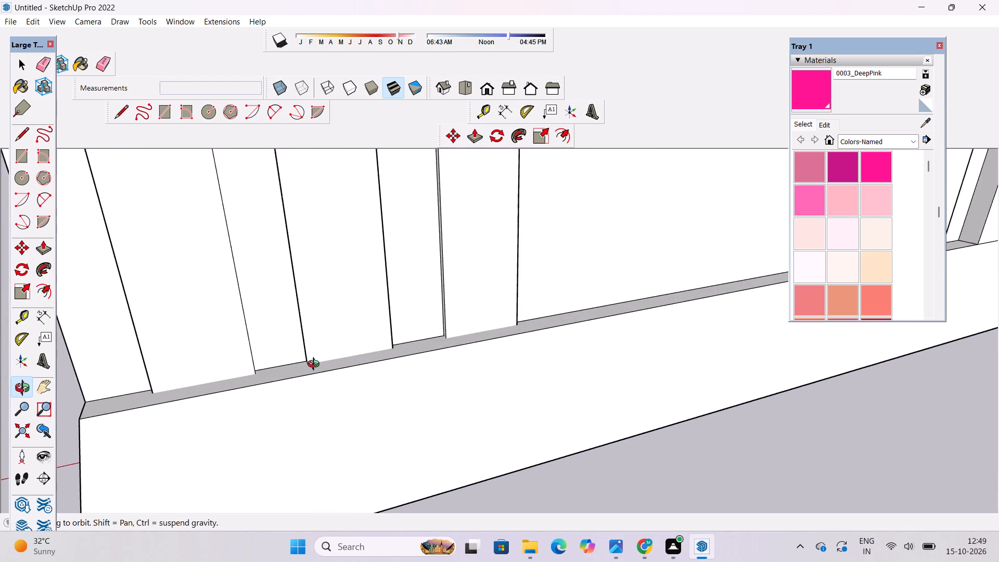
scroll(316, 365, "down", 12)
scroll(230, 359, "down", 4)
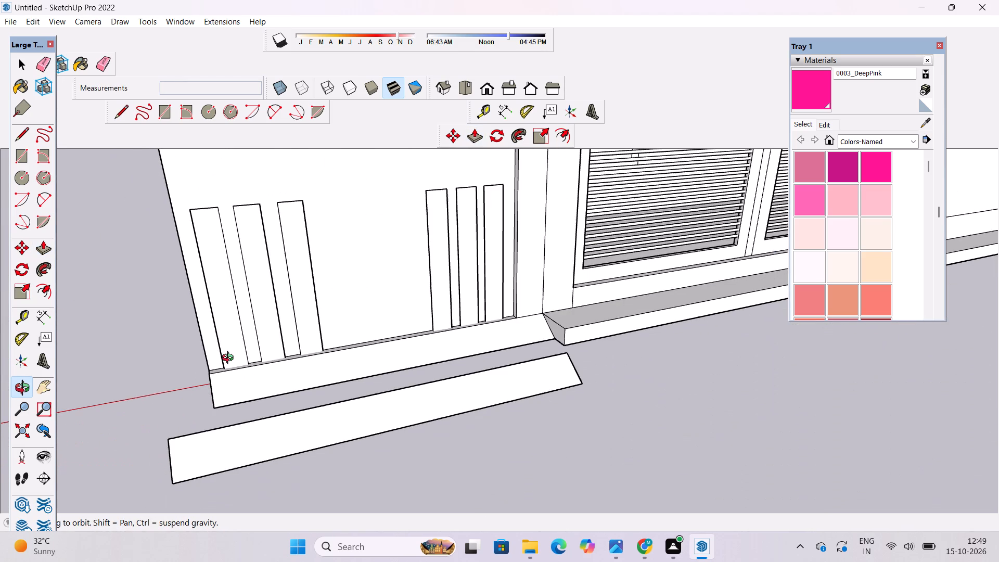
scroll(230, 359, "up", 2)
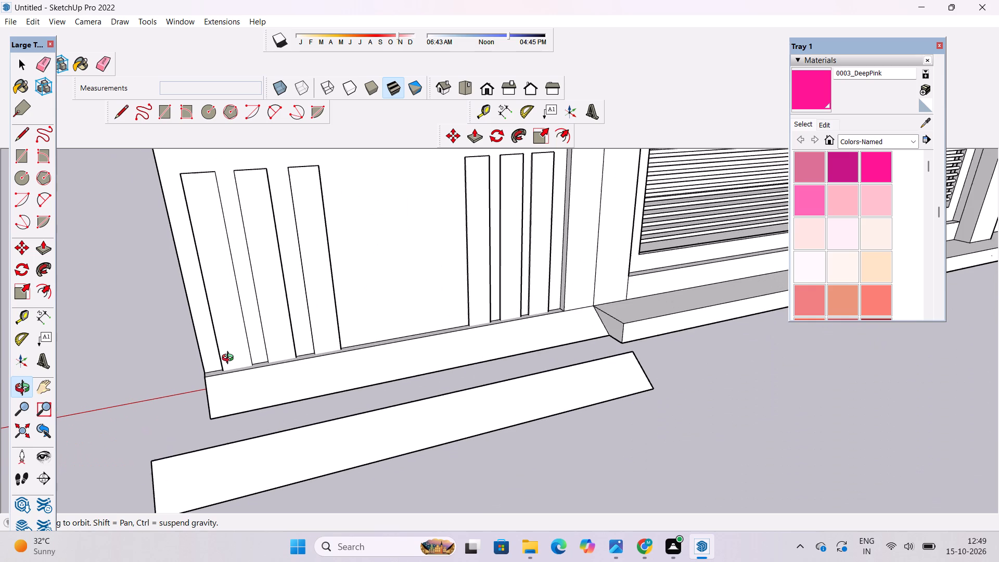
scroll(216, 353, "down", 3)
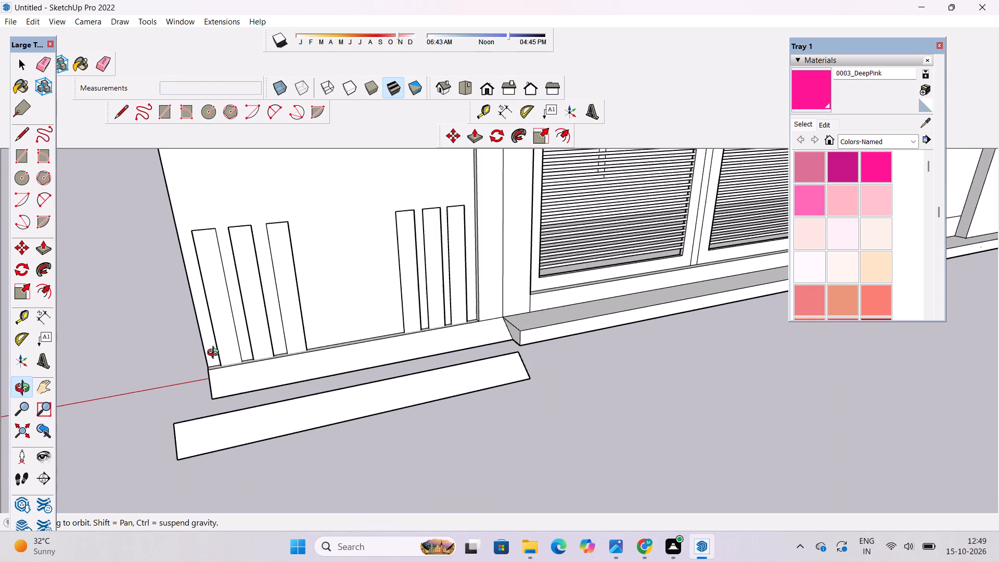
scroll(215, 354, "down", 17)
scroll(627, 299, "up", 6)
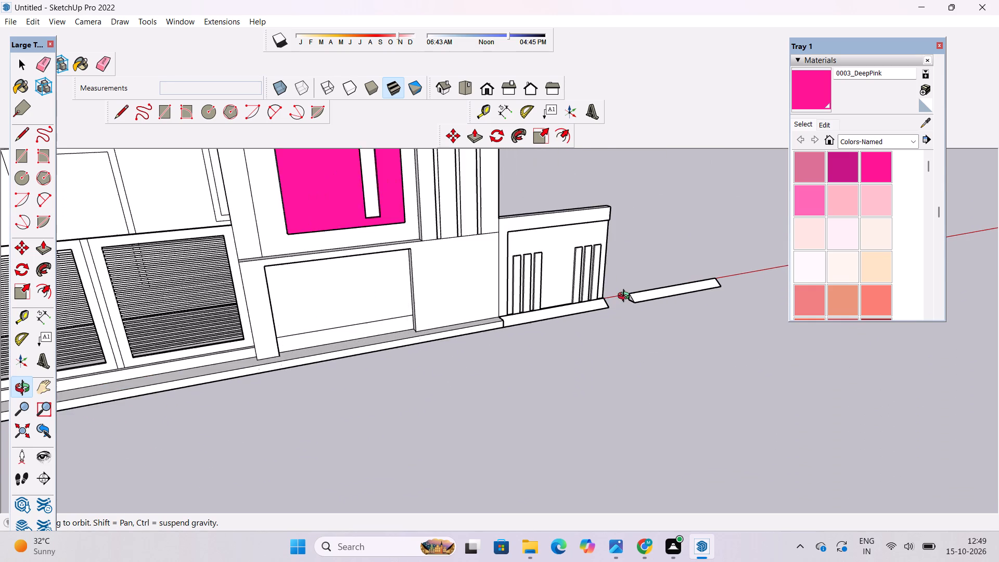
Explode the wedge group fitted along the base of the first boundary wall.
scroll(626, 297, "up", 9)
left_click_drag(649, 312, 466, 381)
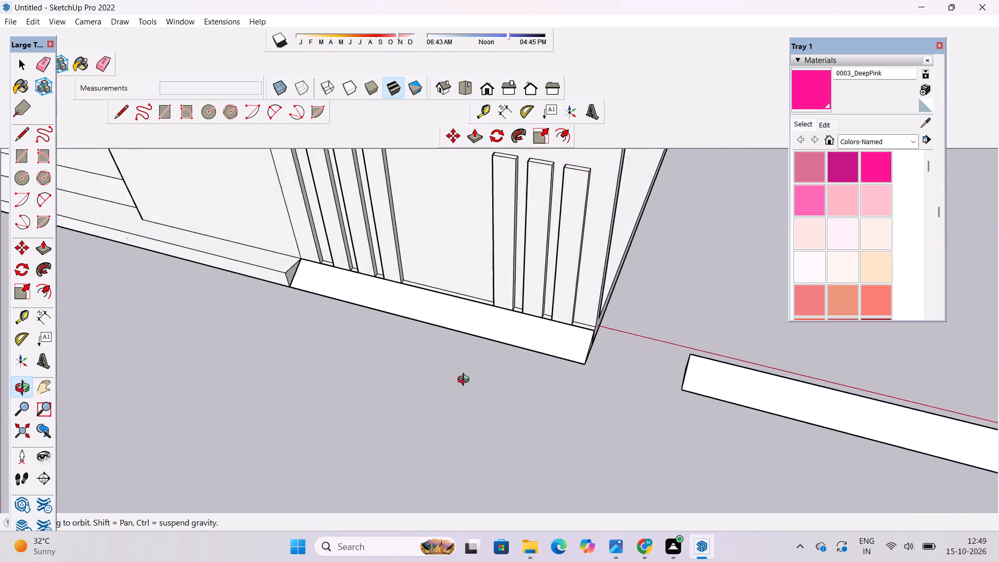
left_click_drag(466, 381, 480, 259)
left_click_drag(600, 351, 582, 208)
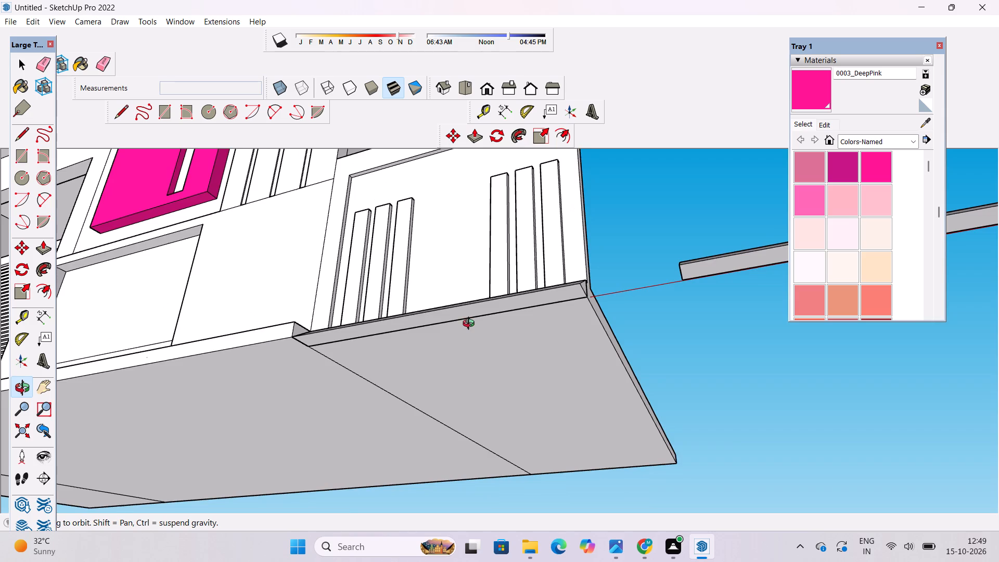
scroll(471, 324, "up", 9)
left_click_drag(473, 317, 327, 357)
scroll(315, 356, "down", 2)
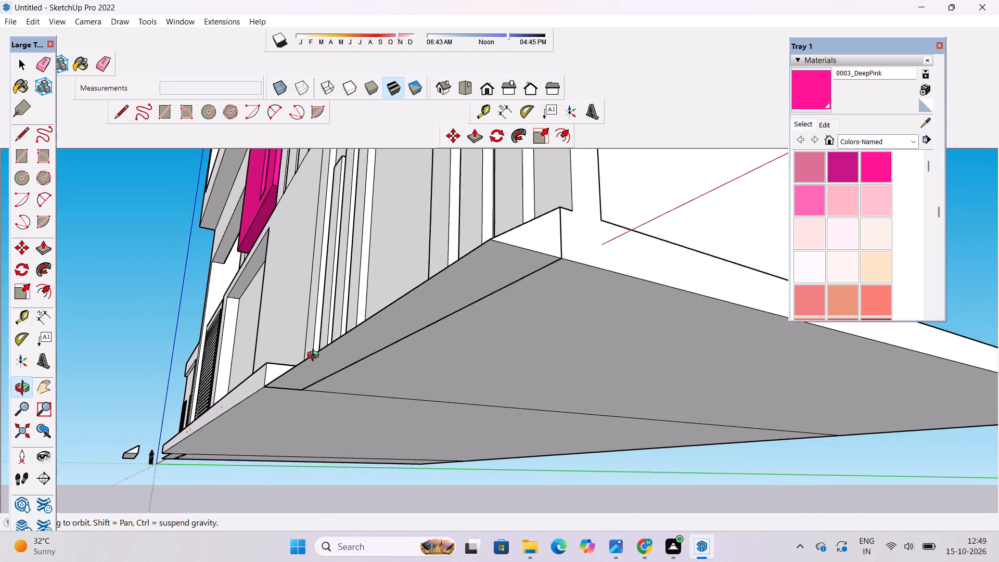
scroll(315, 356, "down", 1)
left_click_drag(427, 290, 415, 341)
scroll(429, 331, "down", 2)
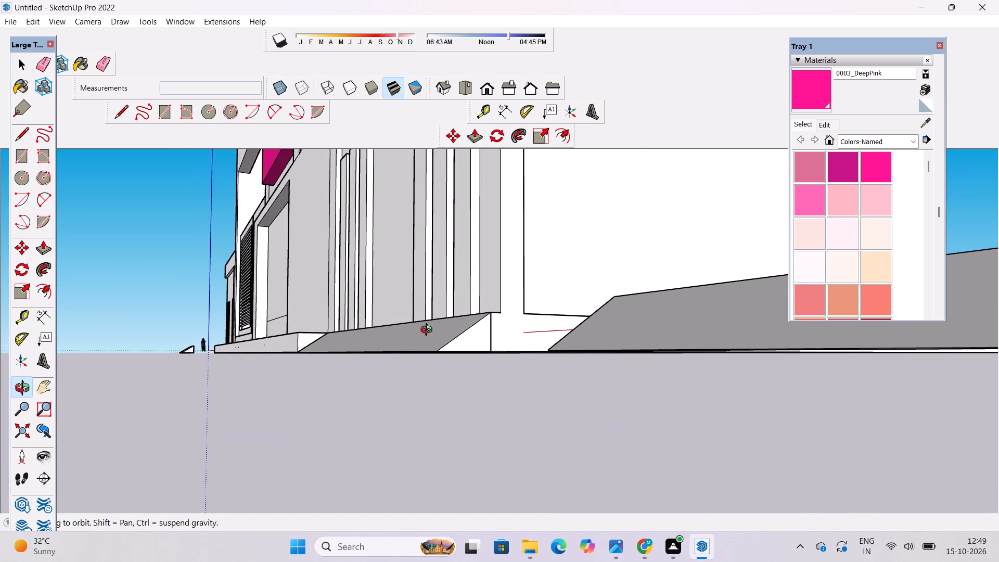
key("space")
left_click(440, 350)
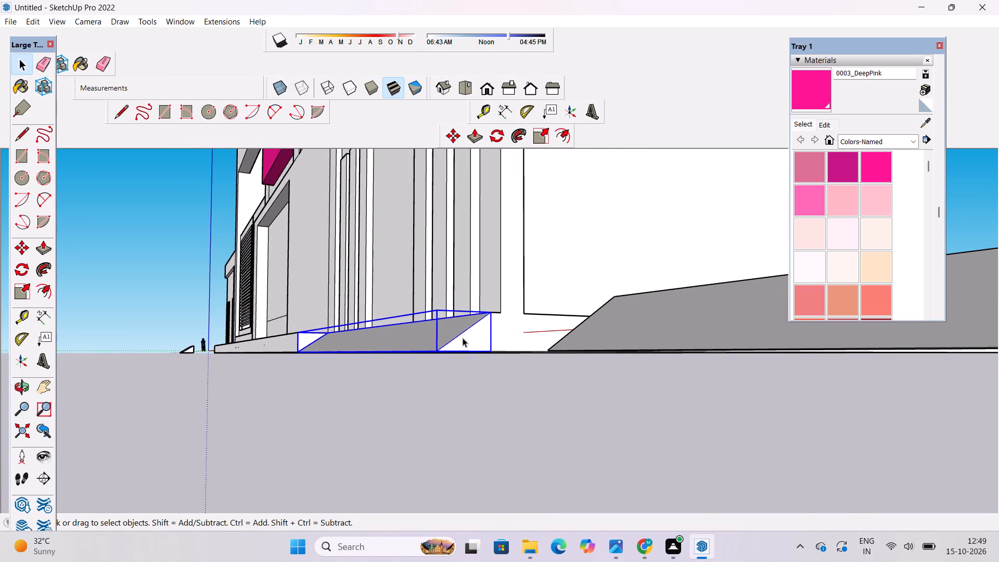
right_click(463, 338)
left_click(497, 198)
left_click(430, 403)
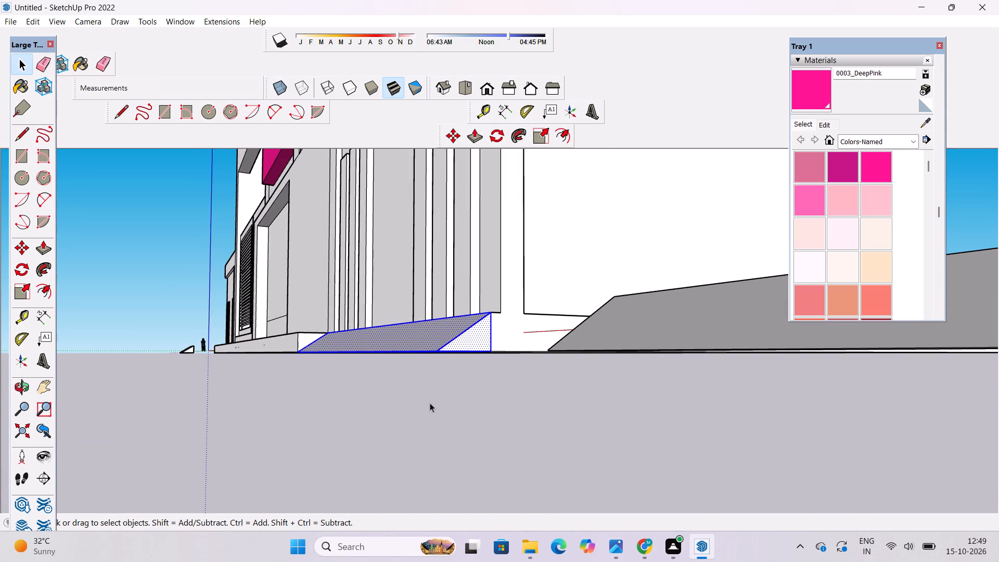
Check how the exploded wedge meets the first boundary wall, its end face and the adjoining plinth.
left_click(20, 387)
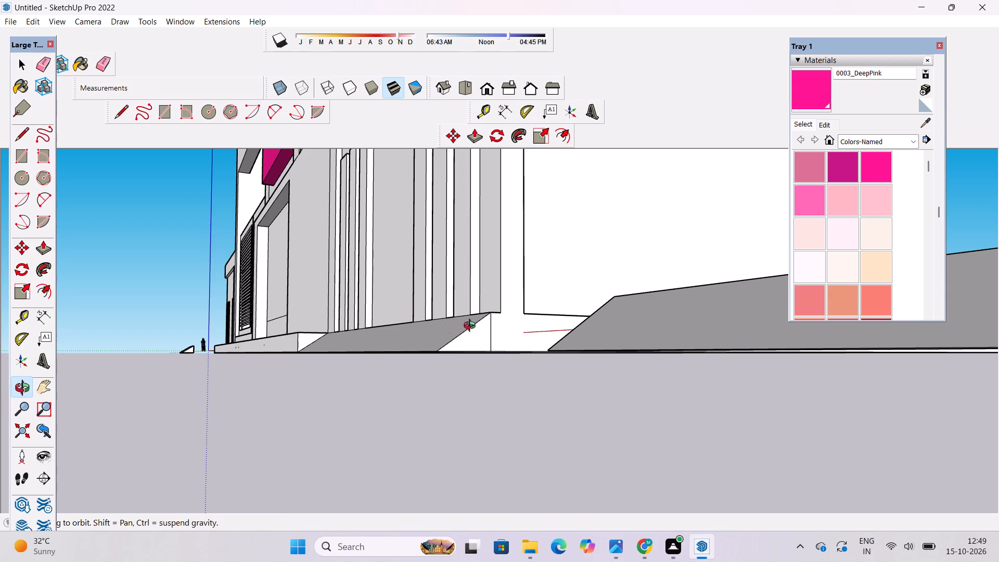
scroll(498, 325, "up", 9)
left_click_drag(503, 404, 516, 411)
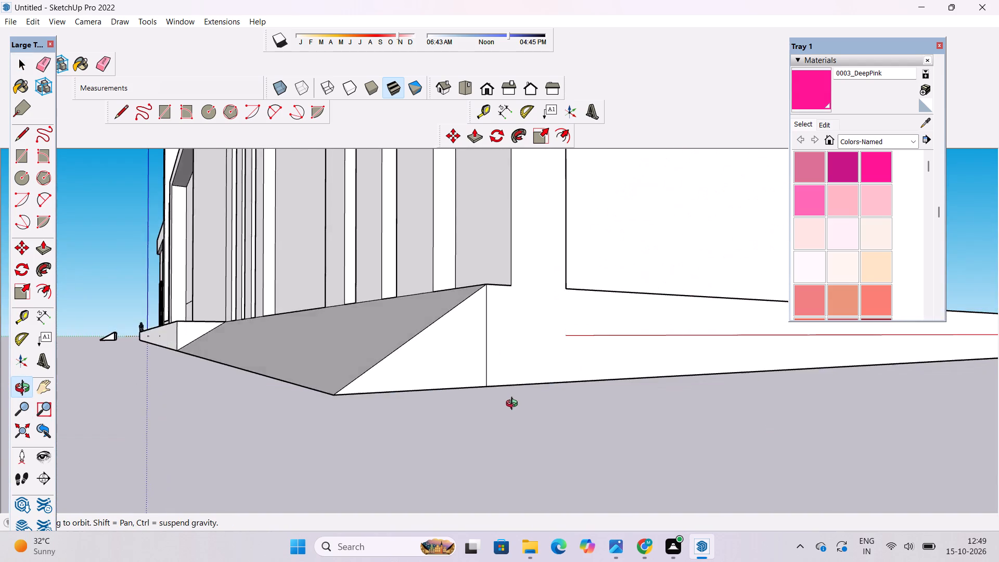
scroll(495, 349, "down", 10)
left_click_drag(491, 341, 648, 446)
scroll(600, 431, "down", 8)
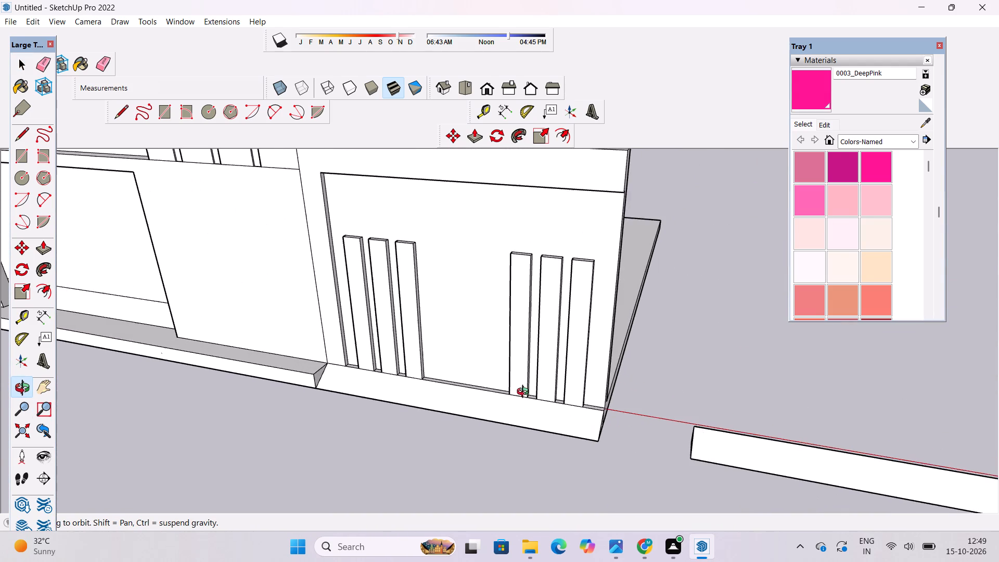
left_click_drag(261, 421, 399, 384)
left_click_drag(411, 407, 289, 412)
scroll(414, 346, "down", 4)
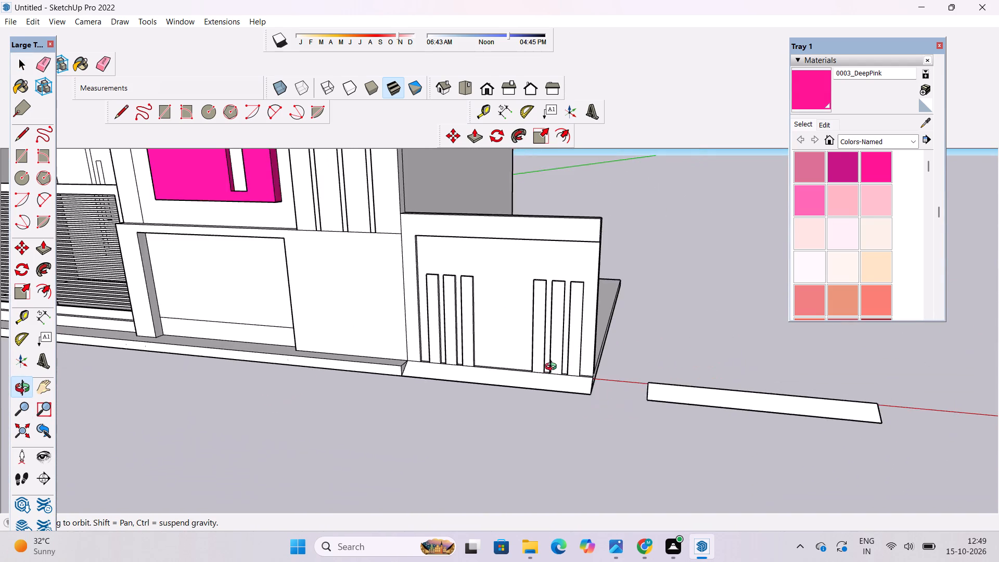
Erase the two spare wedge groups lying loose on the ground beside the boundary walls.
scroll(553, 368, "down", 9)
left_click_drag(278, 390, 416, 362)
left_click_drag(163, 408, 130, 475)
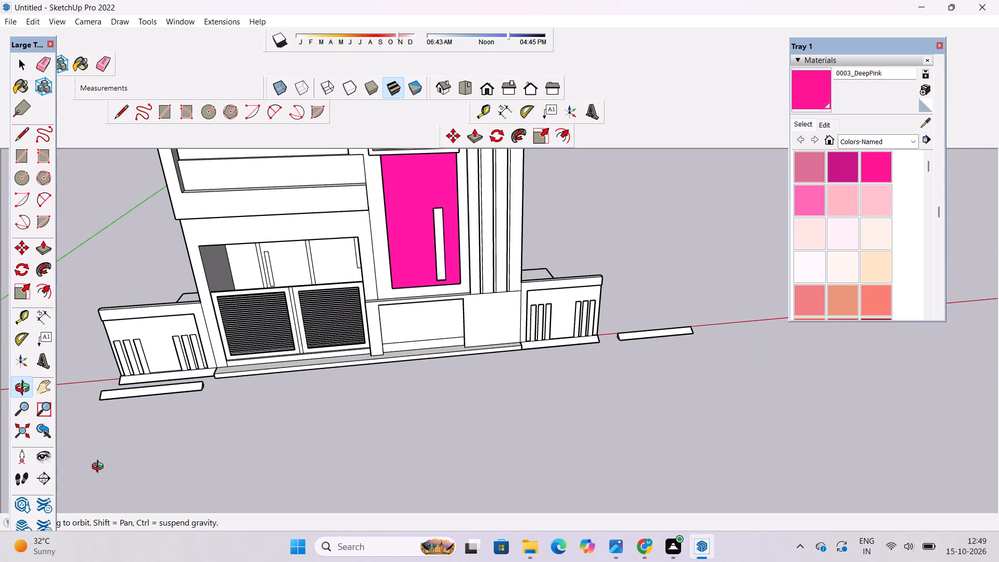
left_click_drag(80, 398, 80, 376)
left_click_drag(173, 414, 81, 441)
scroll(155, 366, "up", 5)
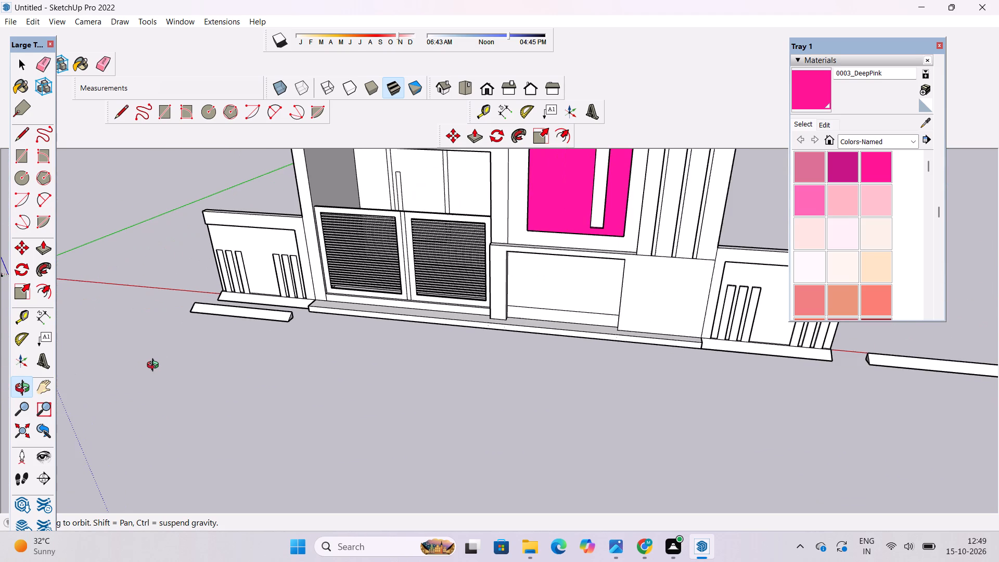
key("space")
key("e")
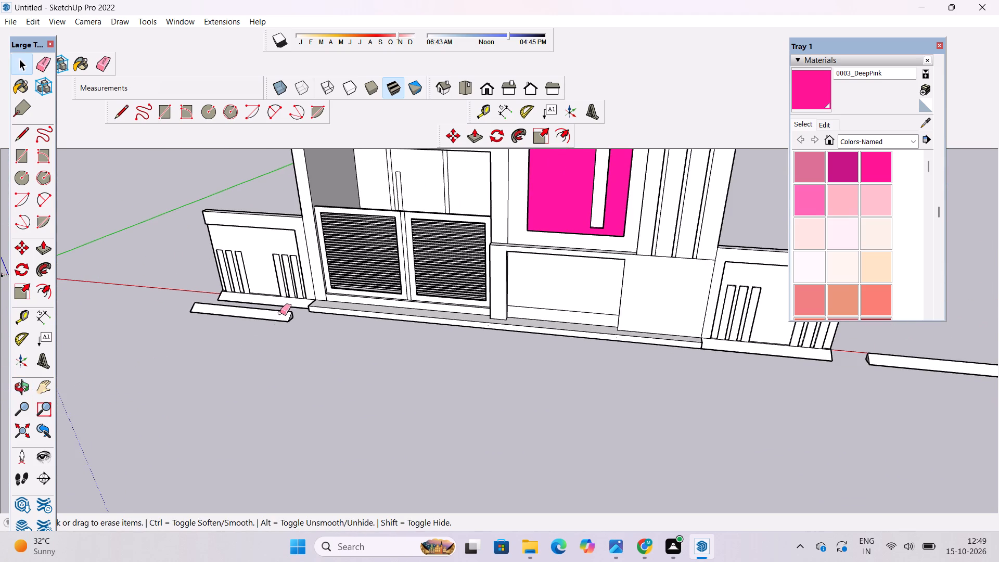
left_click(284, 309)
scroll(142, 336, "down", 6)
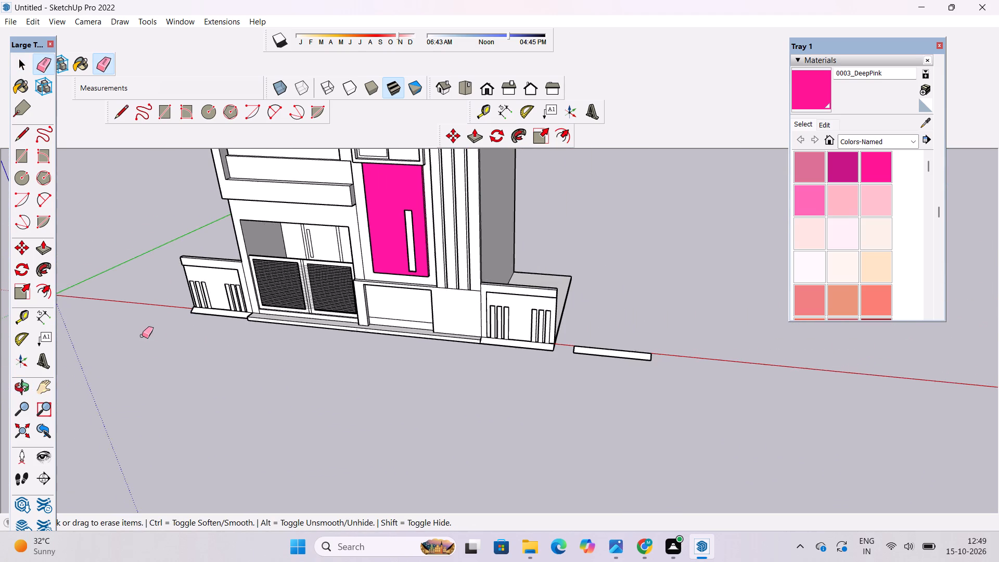
scroll(142, 336, "down", 1)
scroll(314, 327, "down", 1)
left_click_drag(631, 312, 604, 360)
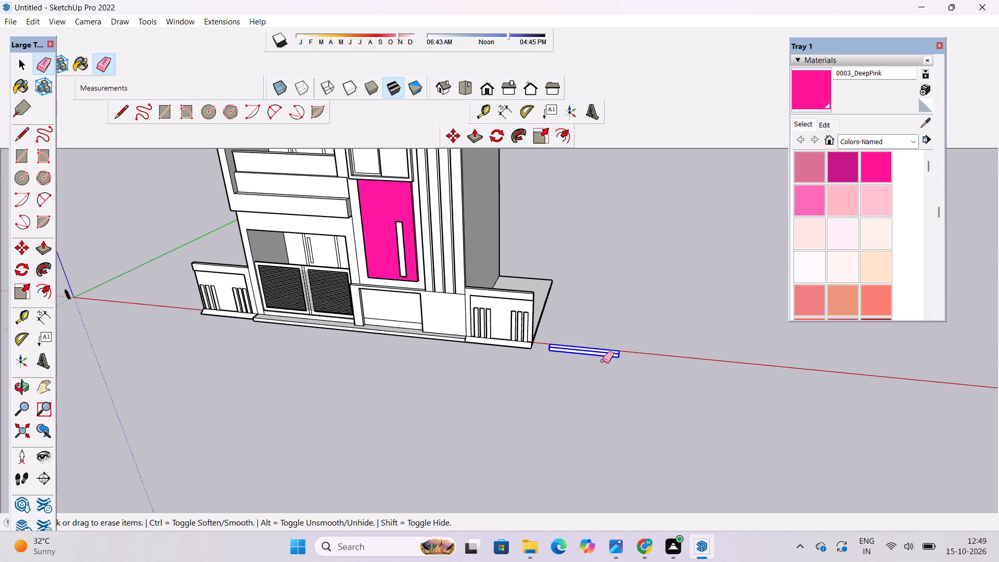
Review the house's front facade, side wall and both boundary walls with their base wedges from several angles.
key("o")
scroll(433, 375, "up", 3)
left_click_drag(416, 375, 491, 387, "shift")
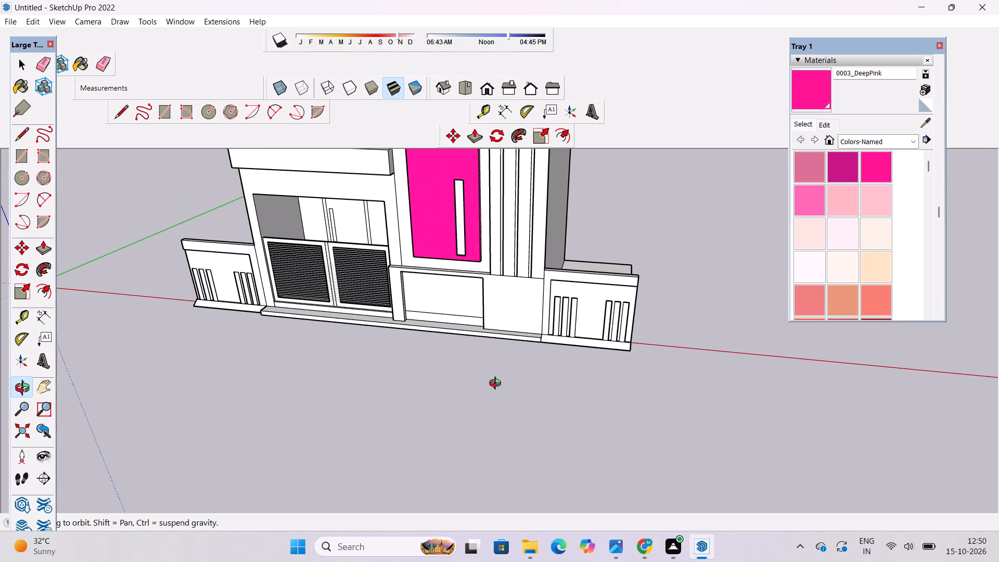
left_click_drag(376, 392, 475, 376)
scroll(389, 309, "down", 5)
left_click_drag(395, 311, 462, 427, "shift")
left_click_drag(433, 437, 416, 309)
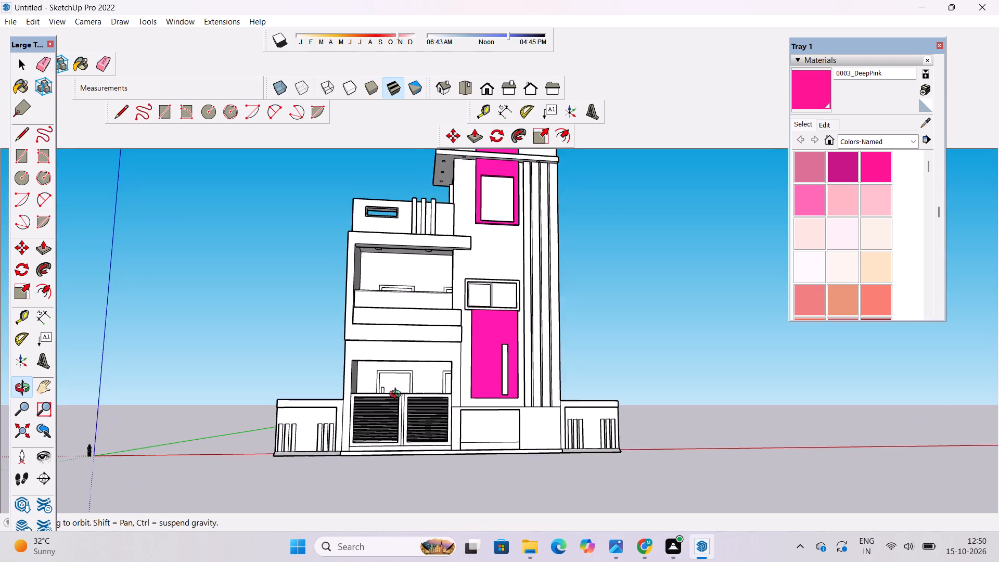
scroll(398, 438, "up", 3)
left_click_drag(412, 409, 266, 518)
left_click_drag(636, 415, 606, 364, "shift")
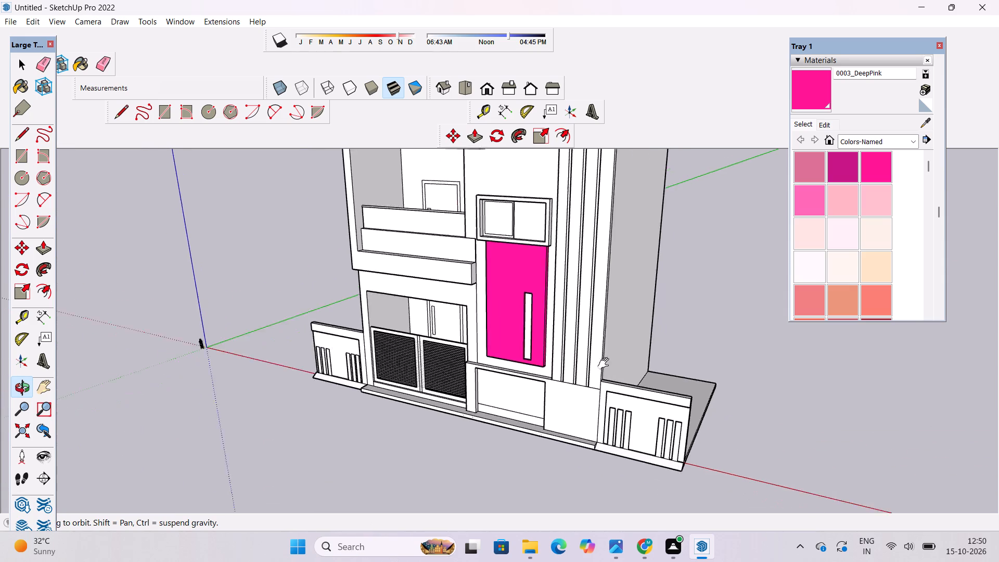
left_click_drag(606, 364, 576, 311, "shift")
left_click_drag(572, 316, 363, 354)
left_click_drag(552, 386, 485, 342, "shift")
left_click_drag(485, 342, 470, 384)
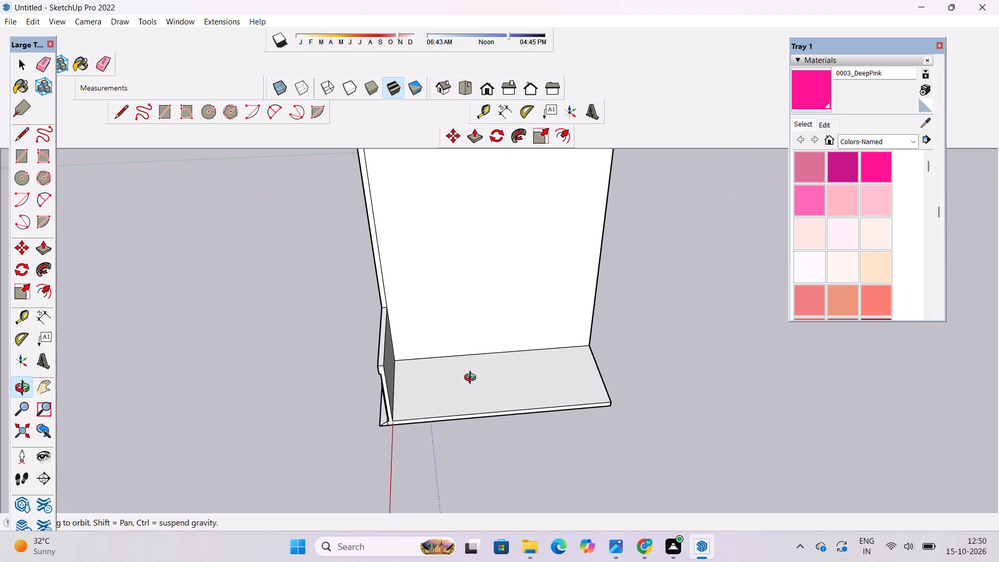
scroll(513, 381, "down", 7)
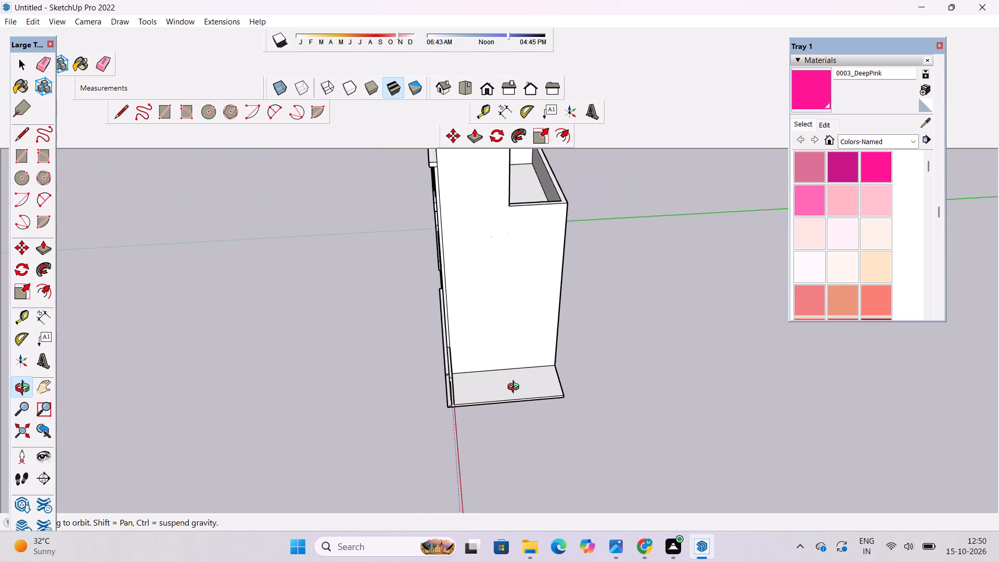
scroll(516, 388, "up", 4)
left_click_drag(146, 453, 499, 381)
scroll(502, 351, "down", 5)
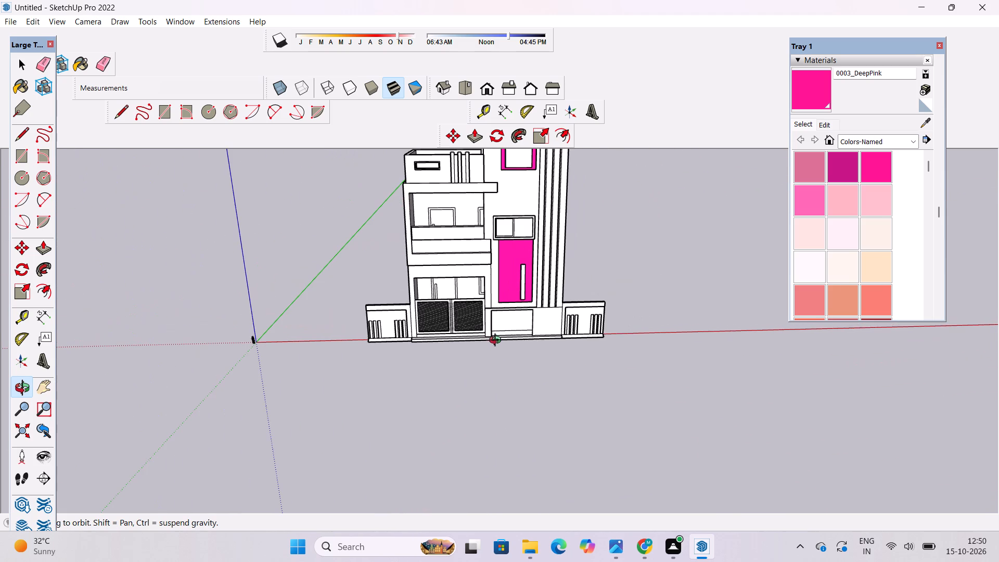
scroll(482, 325, "up", 2)
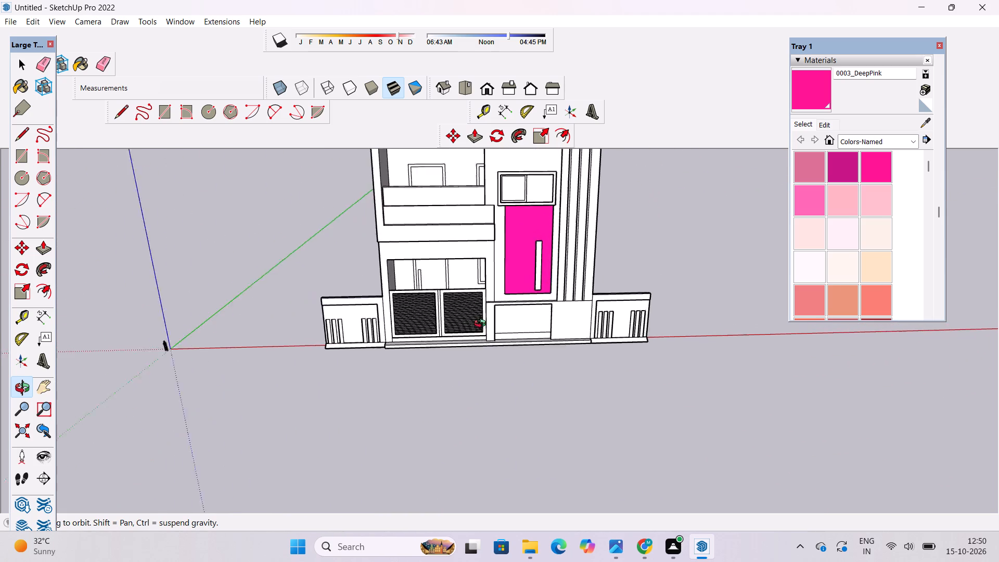
Examine the house's front facade from the gate up to the roof terrace parapet and tower.
scroll(482, 325, "up", 4)
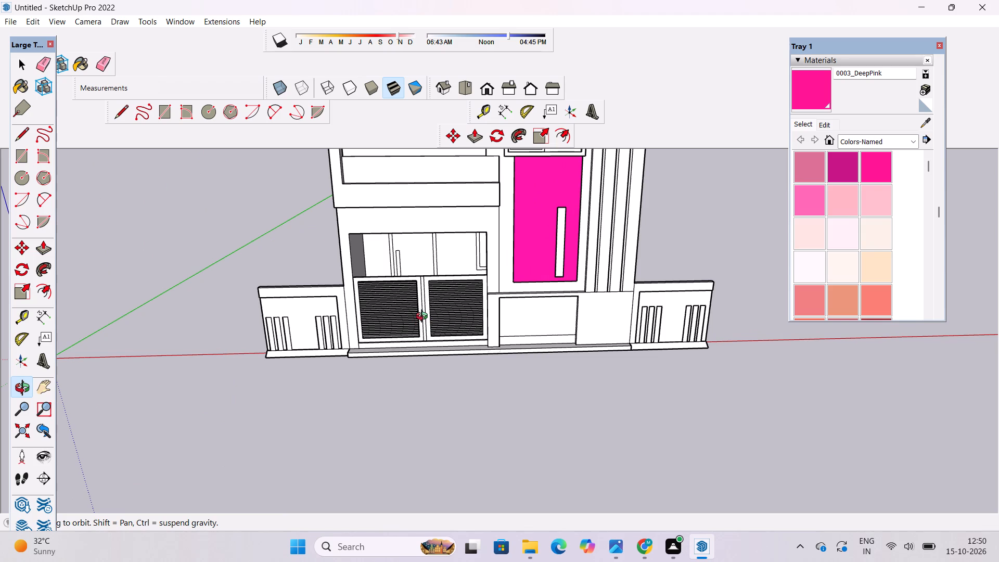
scroll(424, 317, "down", 7)
scroll(356, 364, "down", 5)
left_click_drag(373, 369, 373, 341)
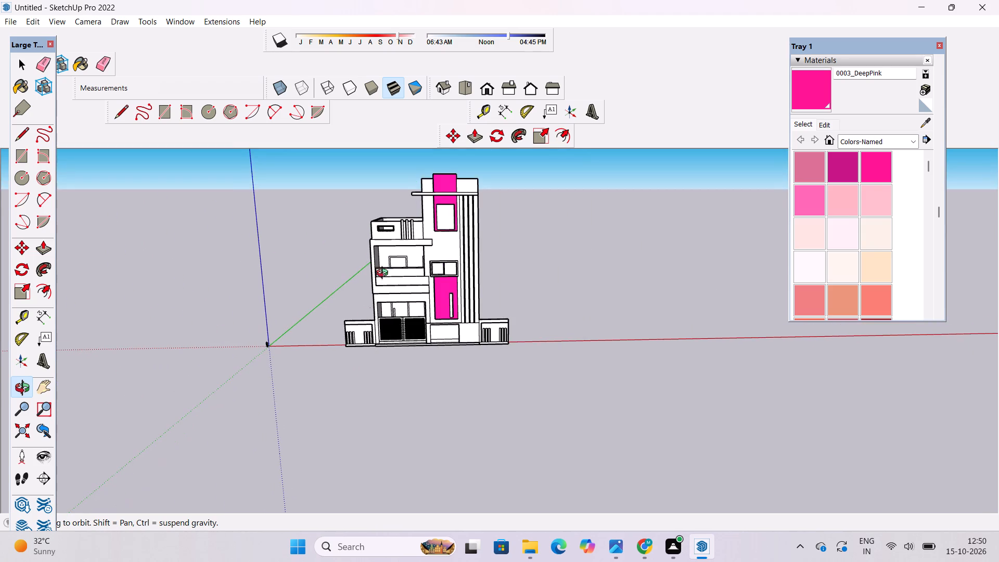
scroll(392, 233, "up", 9)
left_click_drag(393, 236, 361, 339, "shift")
left_click_drag(358, 340, 408, 299)
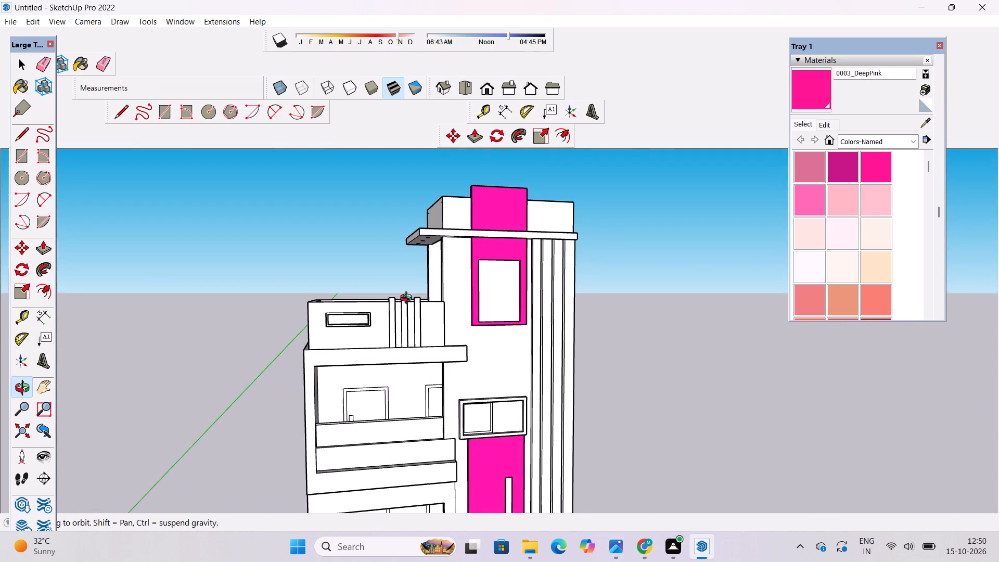
left_click_drag(408, 339, 407, 308, "shift")
left_click_drag(393, 311, 374, 321)
scroll(372, 316, "up", 2)
left_click_drag(374, 310, 358, 316, "shift")
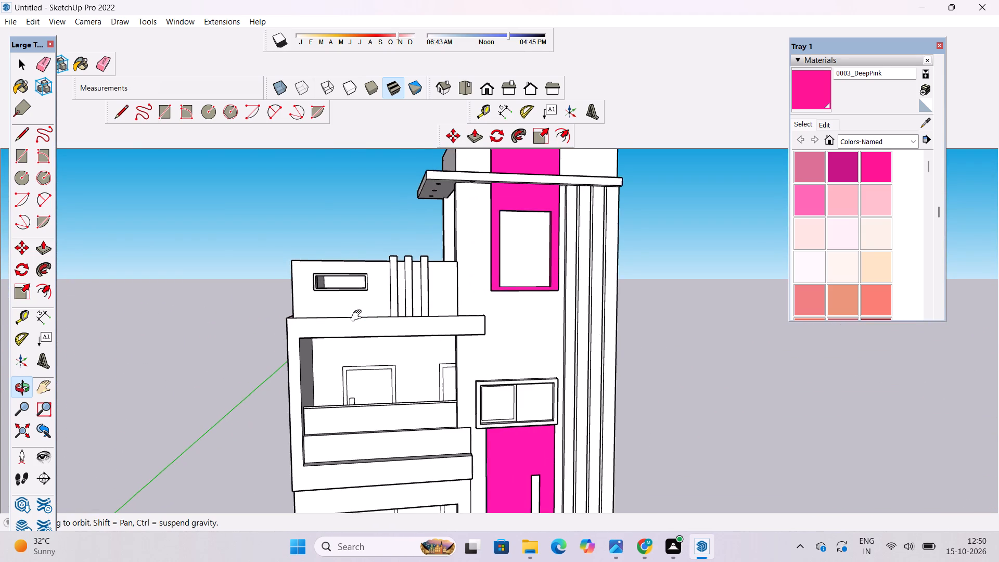
left_click_drag(358, 316, 349, 321, "shift")
left_click_drag(348, 323, 334, 323, "shift")
left_click_drag(334, 323, 353, 324, "shift")
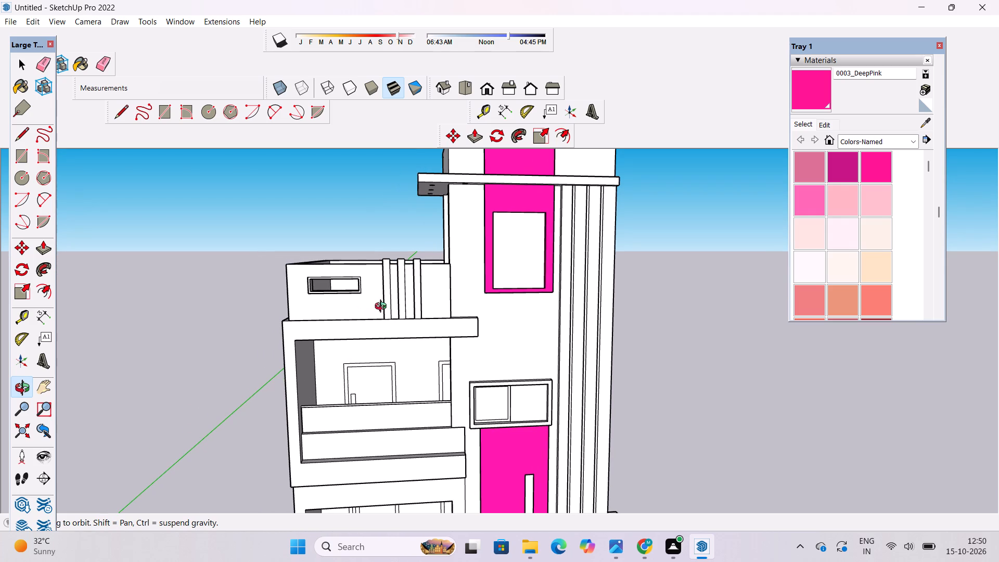
Paint the front face of the roof terrace parapet around the slot opening with 0007_MistyRose.
left_click(807, 238)
scroll(352, 296, "up", 5)
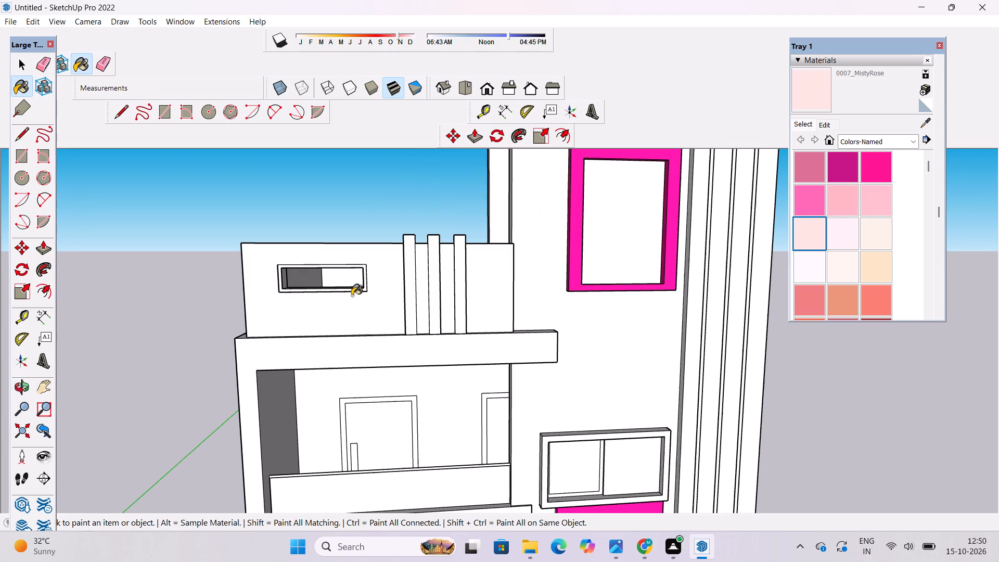
left_click(386, 322)
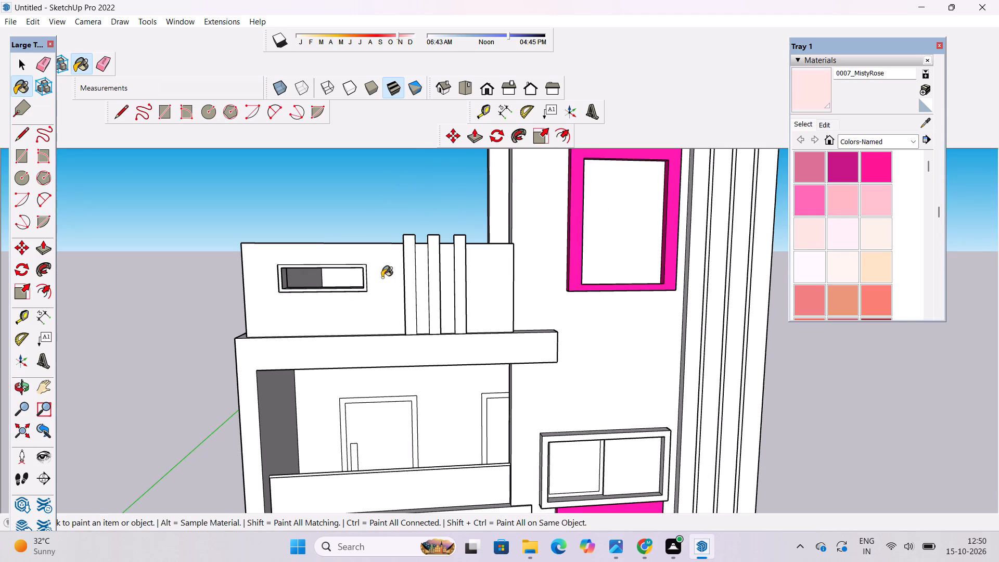
left_click(382, 308)
Edit the 0007_MistyRose material to a slightly darker, dustier rose shade.
left_click(826, 126)
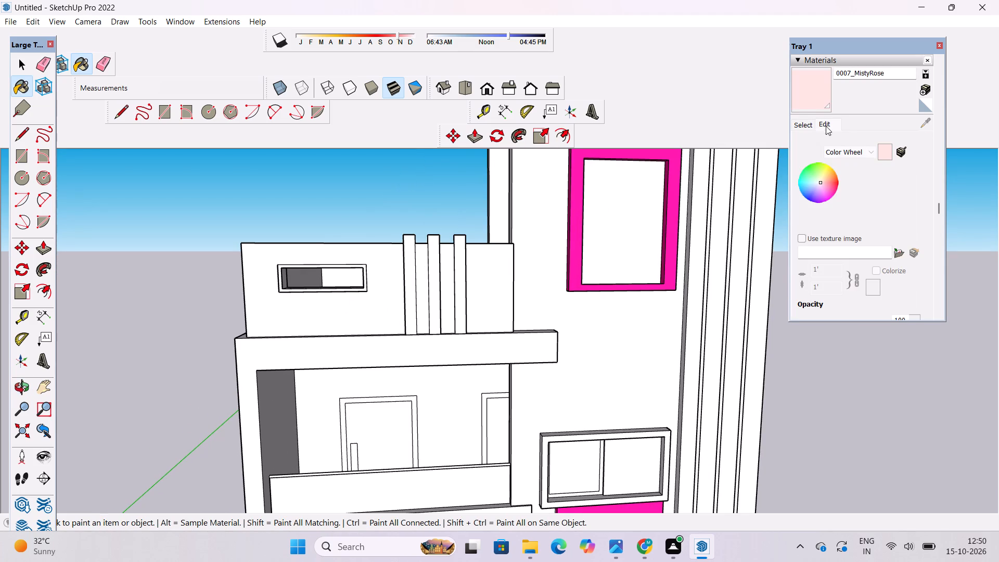
left_click(854, 177)
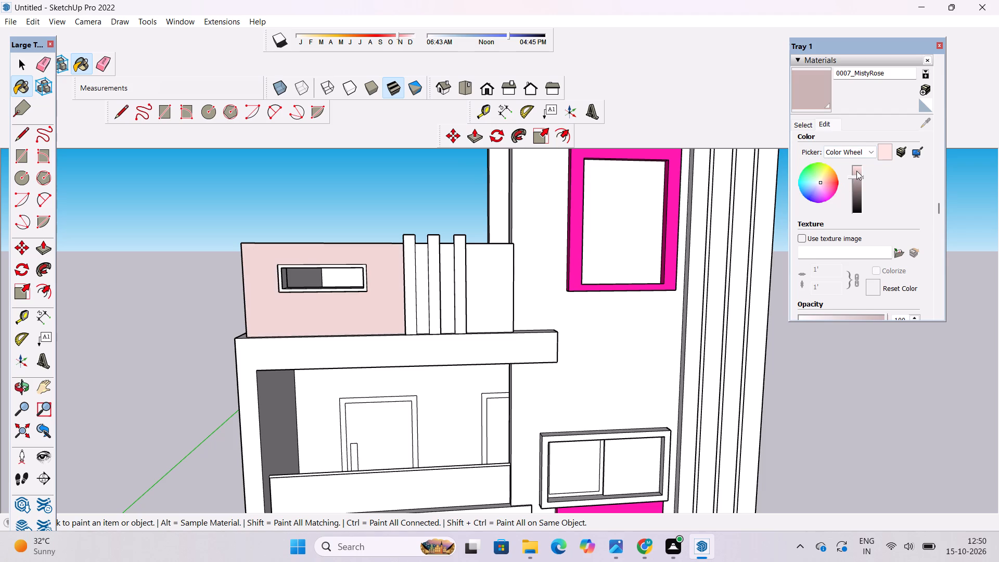
left_click(856, 171)
left_click(856, 171)
left_click(856, 174)
left_click(856, 177)
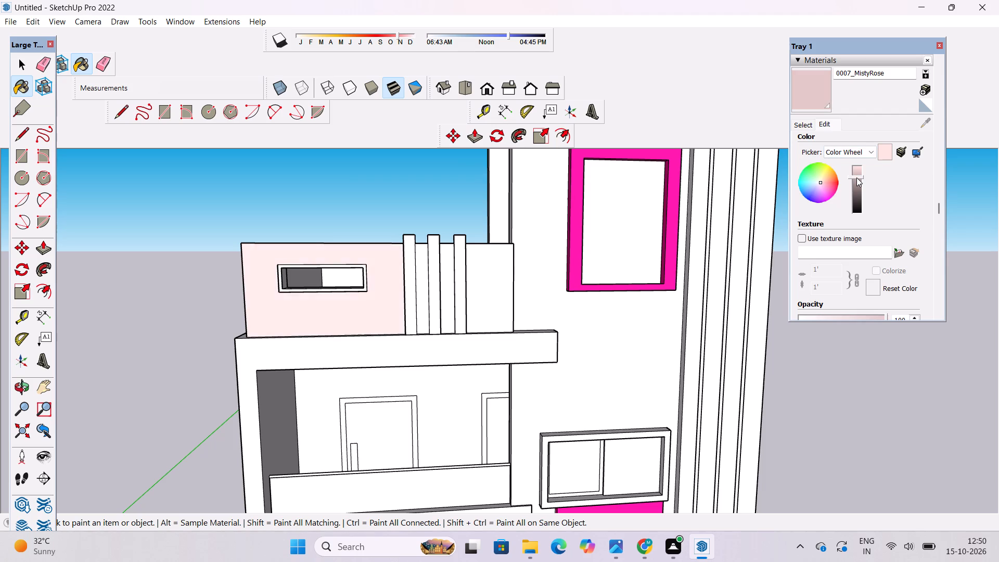
Paint the parapet's remaining front sections between and beside the three vertical strips with 0007_MistyRose.
scroll(270, 285, "down", 5)
scroll(361, 303, "up", 7)
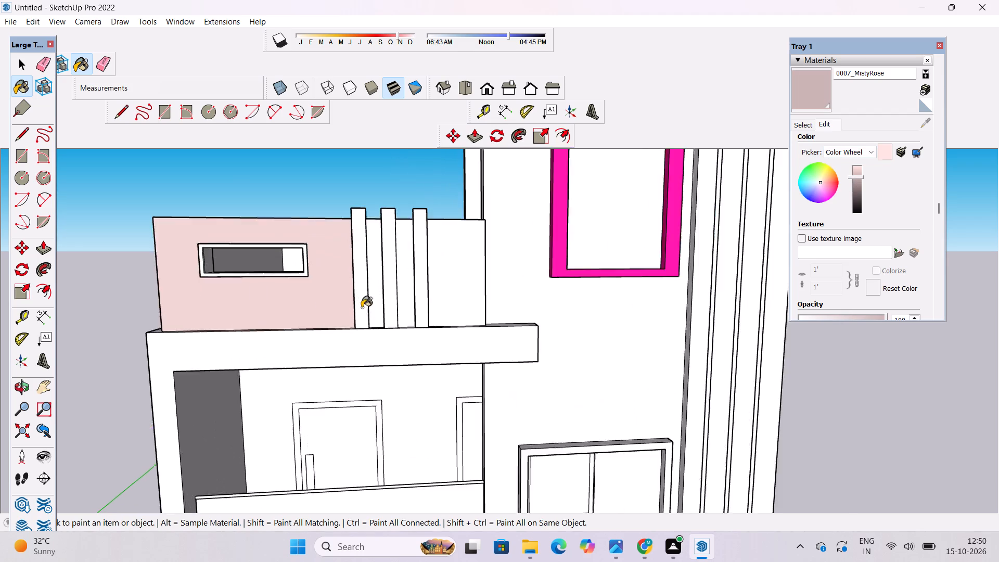
scroll(362, 308, "up", 2)
left_click(378, 258)
left_click(418, 231)
left_click(470, 234)
scroll(470, 235, "down", 2)
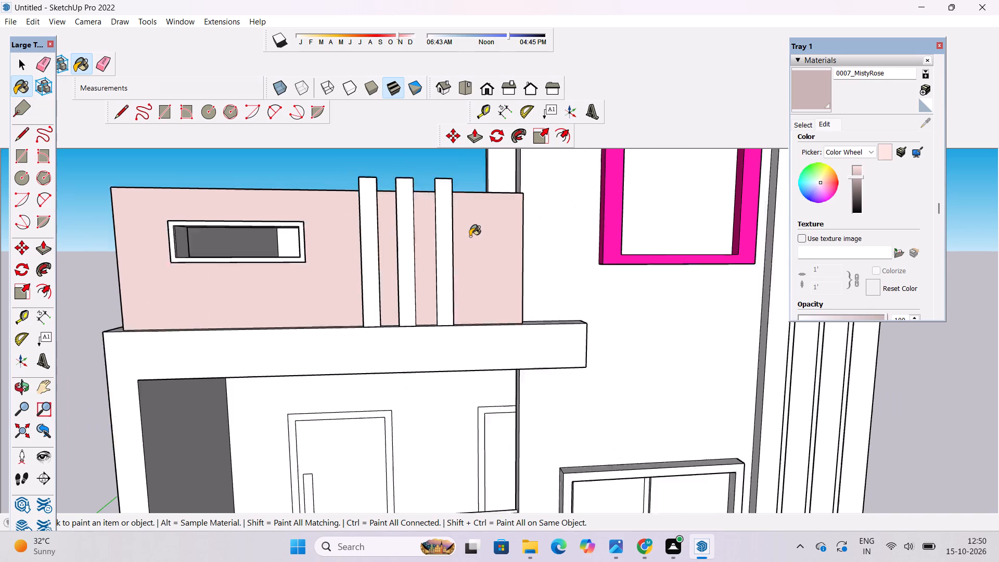
scroll(470, 236, "down", 5)
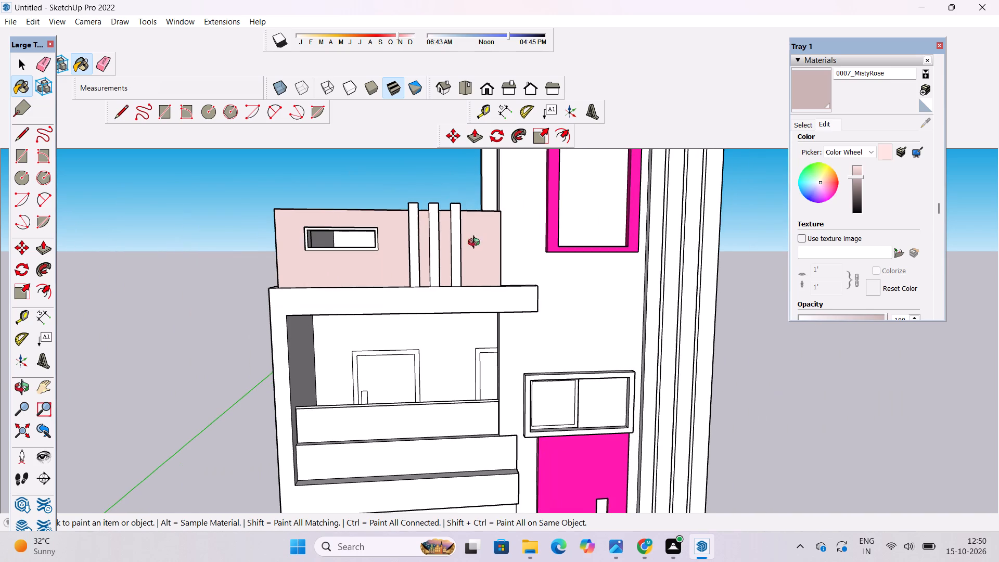
Paint the terrace parapet's outer side face and the inner face of its rear wall with 0007_MistyRose.
key("o")
left_click_drag(267, 315, 438, 328)
scroll(431, 324, "down", 5)
left_click_drag(408, 340, 388, 373, "shift")
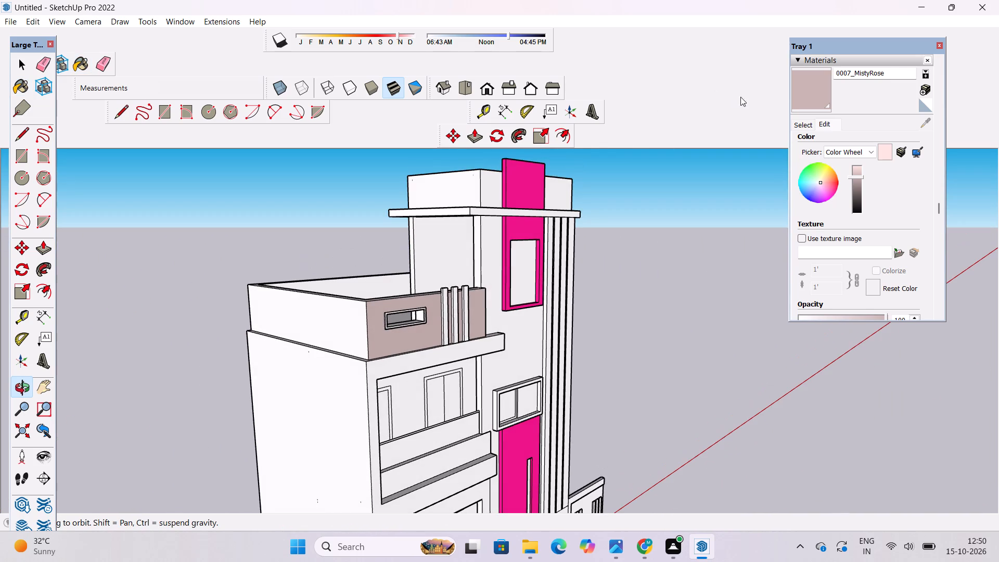
left_click(809, 90)
scroll(327, 336, "up", 4)
left_click(324, 316)
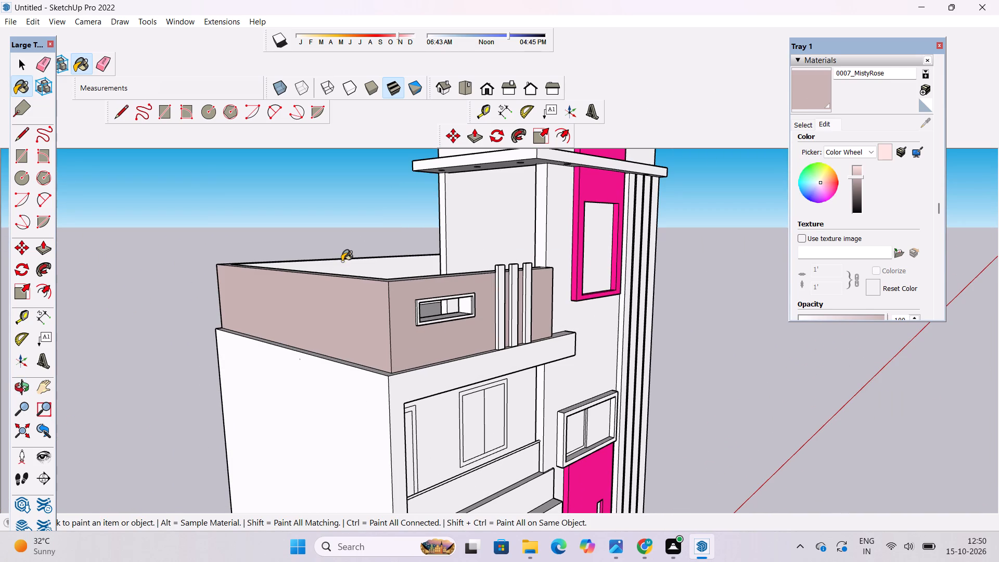
left_click(343, 263)
Paint the parapet's top rim and the inner faces of its side and front walls with 0007_MistyRose.
key("o")
left_click_drag(544, 276, 97, 373)
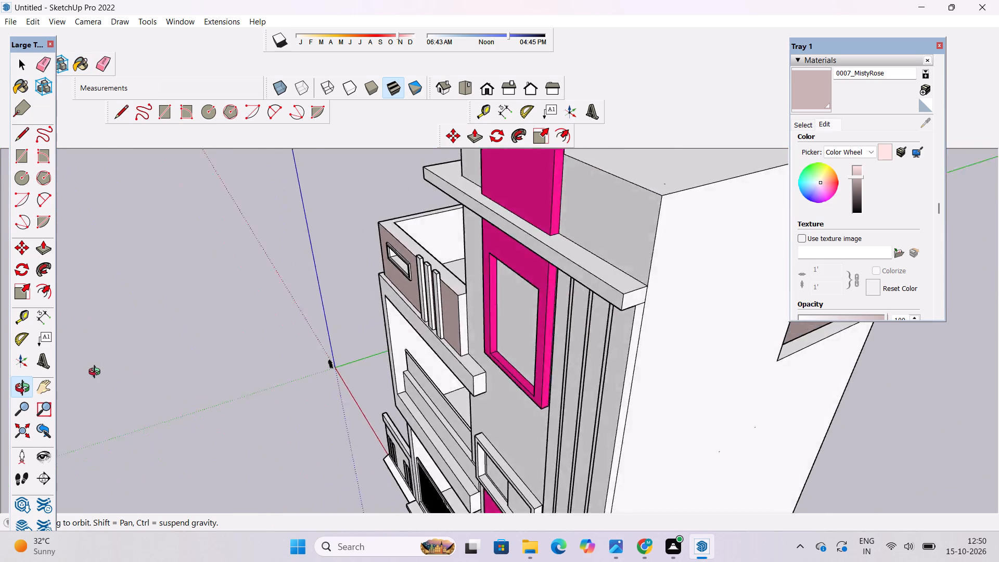
left_click_drag(97, 373, 0, 367)
left_click_drag(677, 384, 518, 395)
left_click_drag(745, 428, 613, 362, "shift")
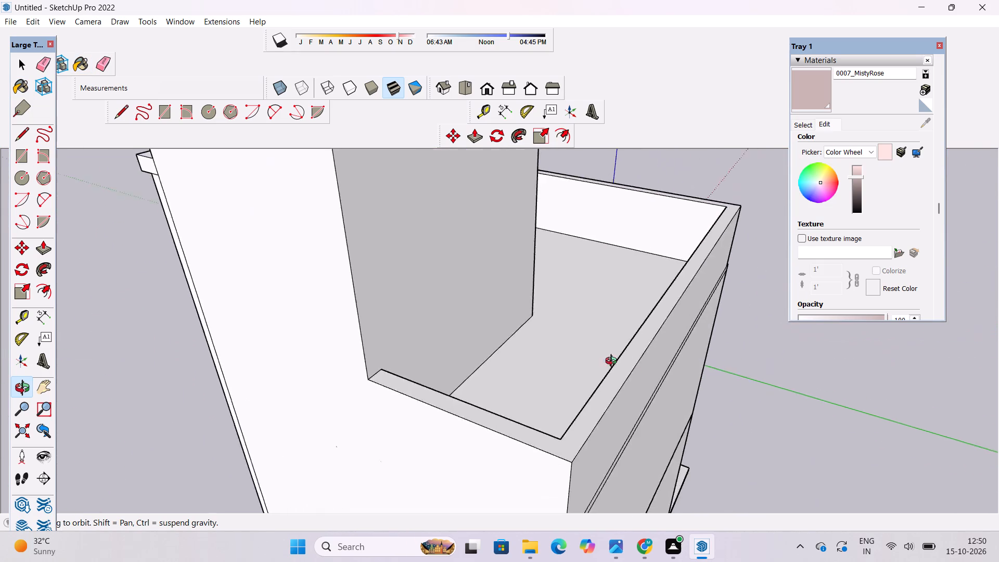
left_click_drag(613, 362, 486, 376, "shift")
left_click(803, 96)
scroll(733, 242, "up", 5)
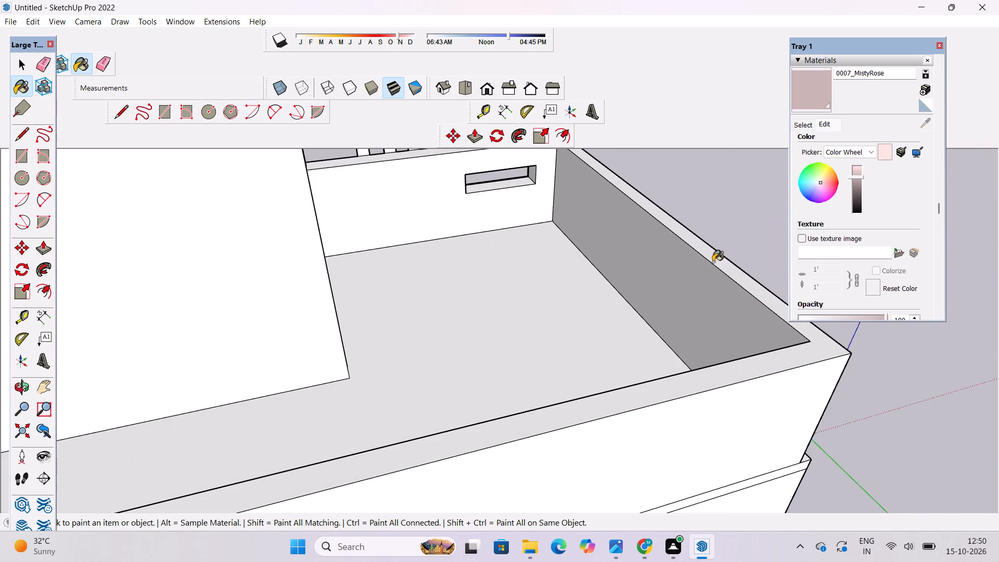
left_click(713, 263)
left_click(713, 294)
scroll(578, 366, "down", 4)
scroll(445, 259, "up", 4)
left_click(440, 244)
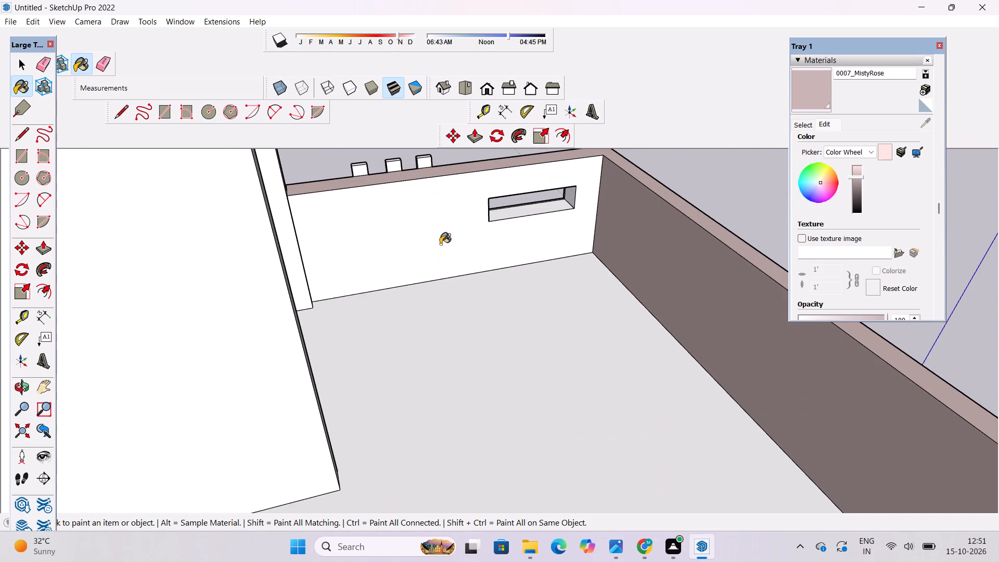
Review the painted terrace parapet from the rear and the whole front facade at several distances.
key("o")
scroll(517, 213, "down", 7)
scroll(516, 211, "up", 1)
scroll(516, 211, "down", 5)
left_click_drag(284, 338, 428, 338)
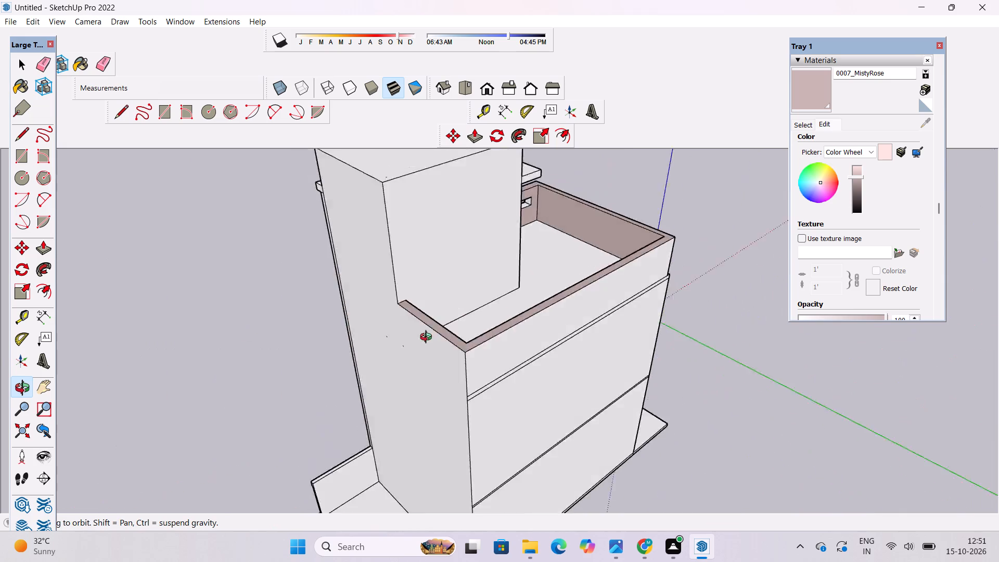
left_click_drag(428, 338, 854, 276)
left_click_drag(569, 305, 494, 337)
left_click_drag(488, 342, 621, 309)
left_click_drag(619, 306, 530, 346, "shift")
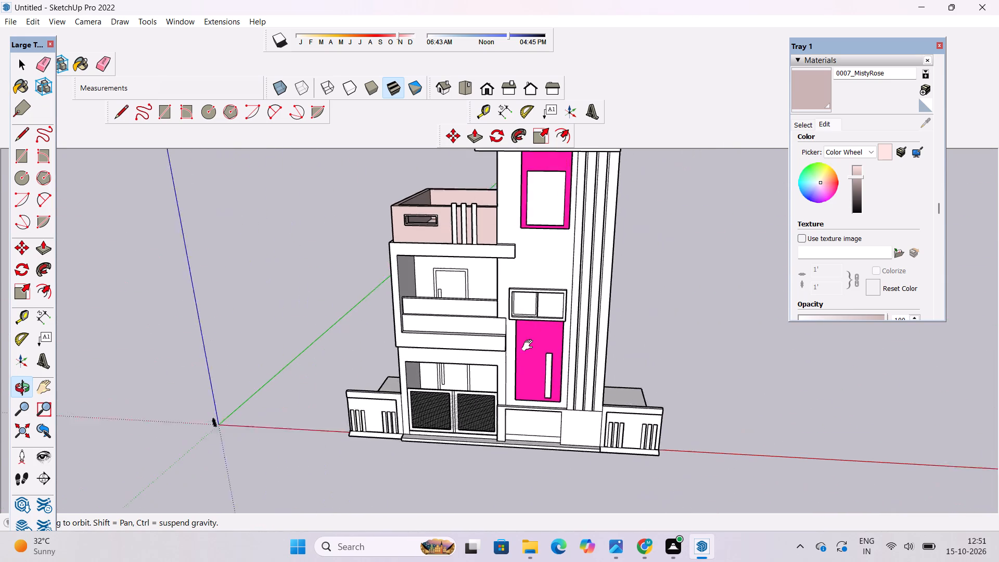
left_click_drag(530, 346, 526, 348, "shift")
scroll(466, 360, "up", 2)
left_click_drag(454, 364, 480, 329)
left_click_drag(481, 348, 486, 335, "shift")
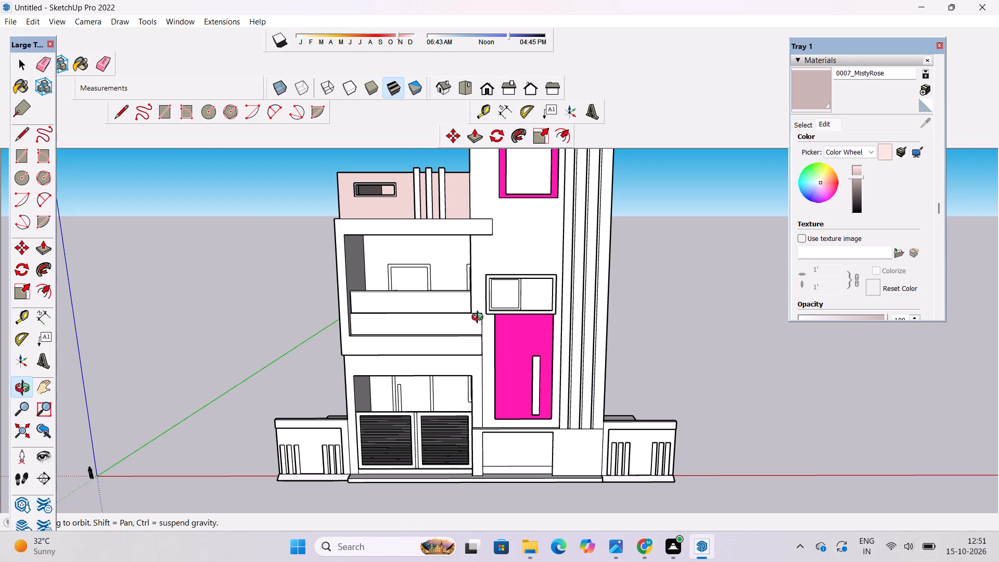
scroll(475, 313, "down", 3)
left_click_drag(471, 339, 464, 301, "shift")
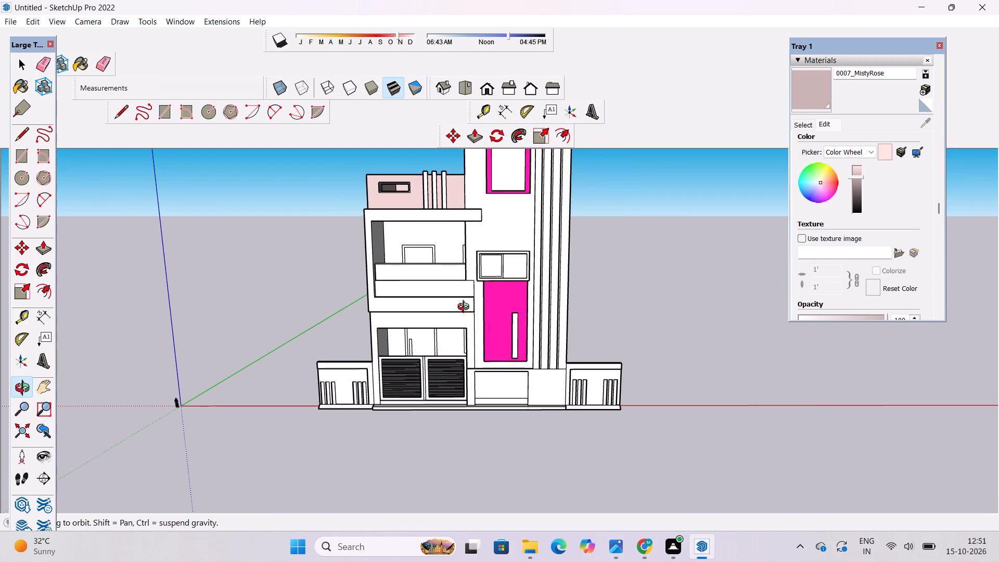
scroll(469, 331, "up", 2)
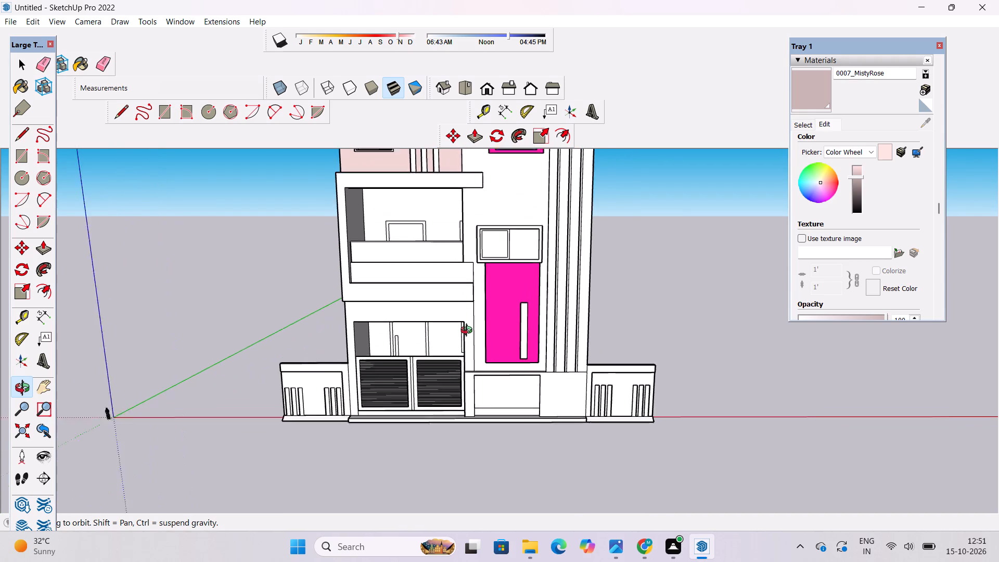
scroll(469, 331, "up", 1)
left_click_drag(471, 325, 474, 383, "shift")
scroll(481, 353, "down", 4)
left_click_drag(482, 349, 456, 382, "shift")
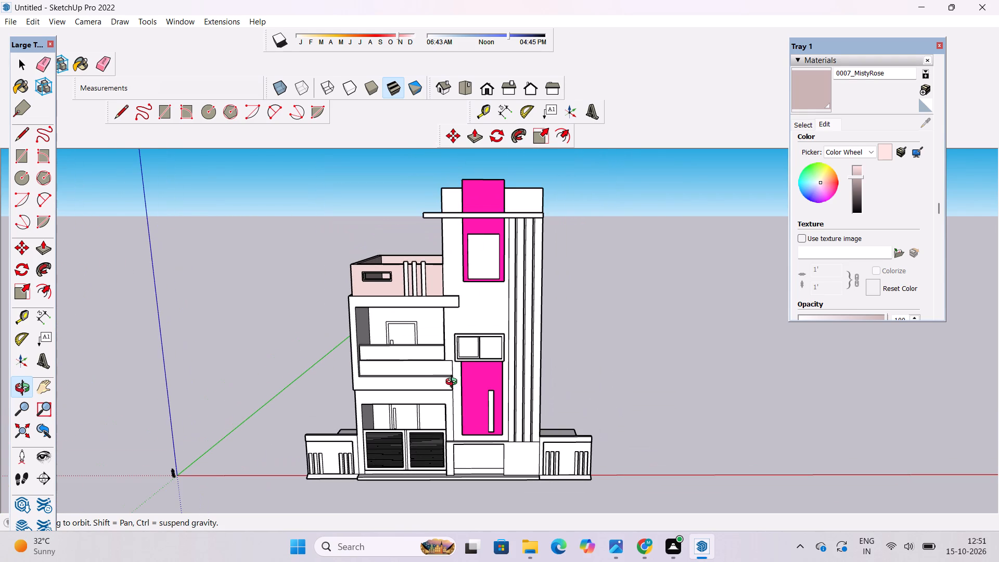
left_click_drag(455, 397, 461, 377)
Place a vertical guide 1' outside the outer side edge of the ground-floor opening above the louvred gate.
scroll(468, 416, "up", 3)
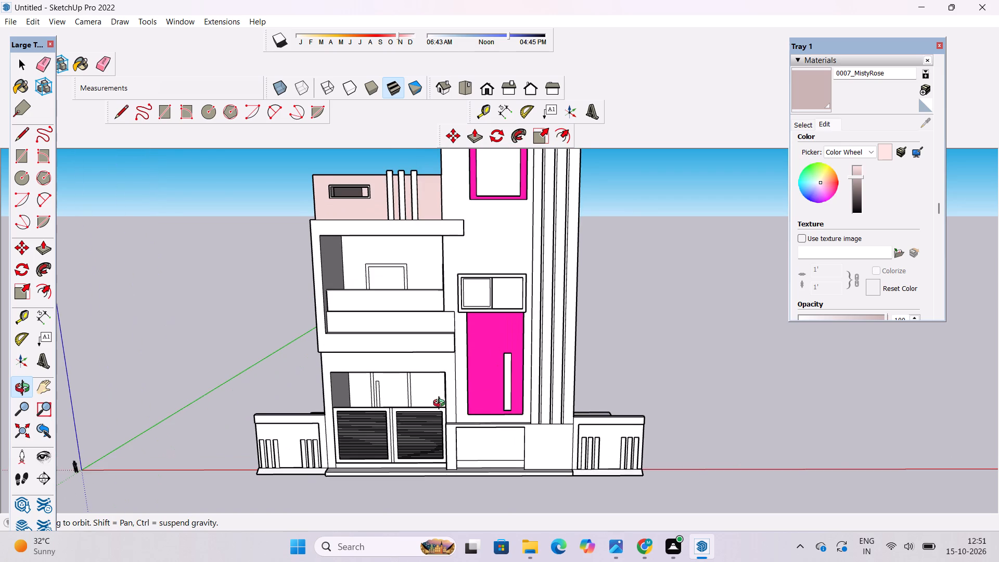
scroll(440, 403, "up", 4)
left_click_drag(440, 403, 456, 412, "shift")
scroll(459, 423, "up", 4, "shift")
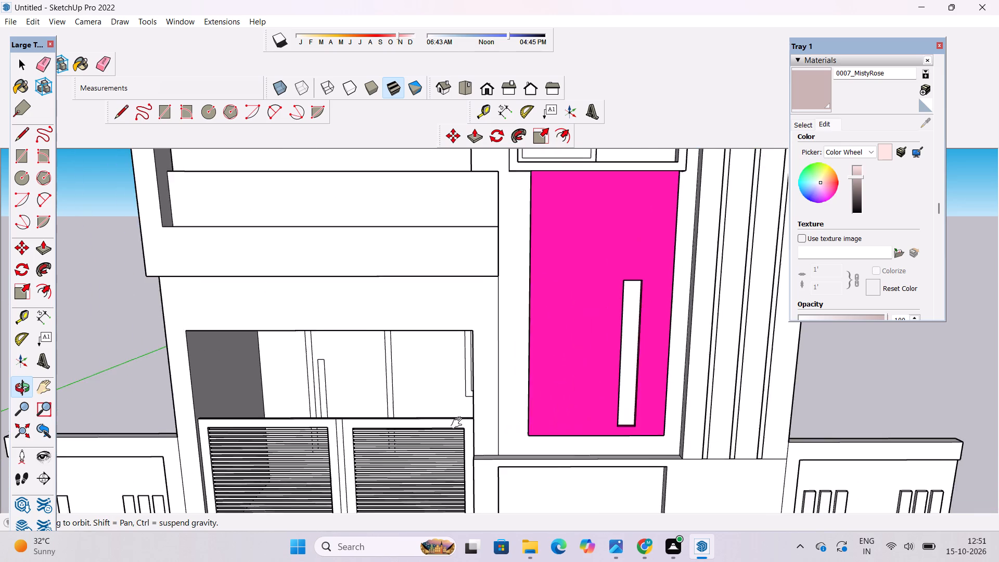
left_click_drag(459, 423, 490, 311, "shift")
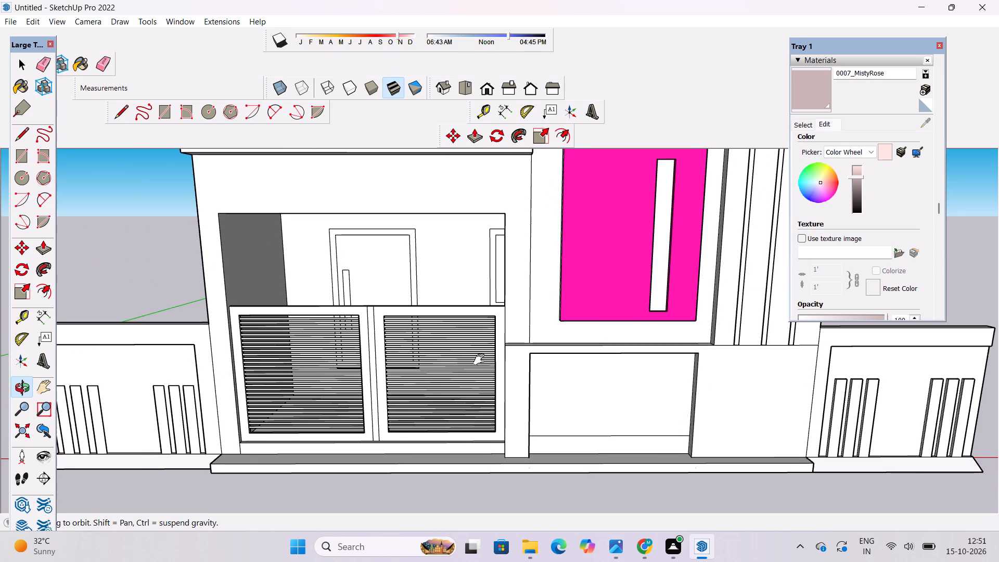
scroll(255, 434, "up", 4, "shift")
left_click_drag(227, 428, 274, 467, "shift")
scroll(294, 443, "down", 6, "shift")
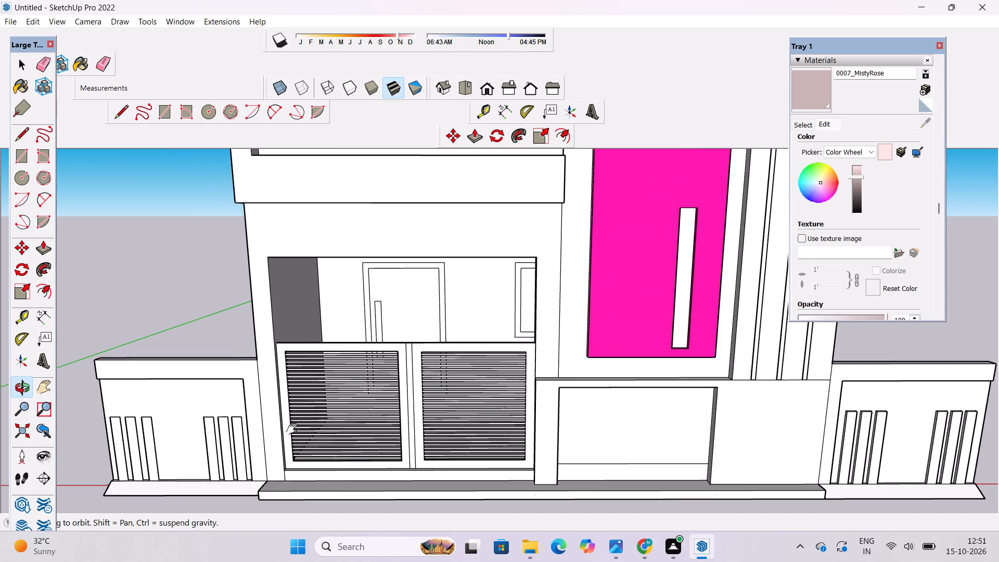
left_click_drag(294, 429, 328, 425, "shift")
key("t")
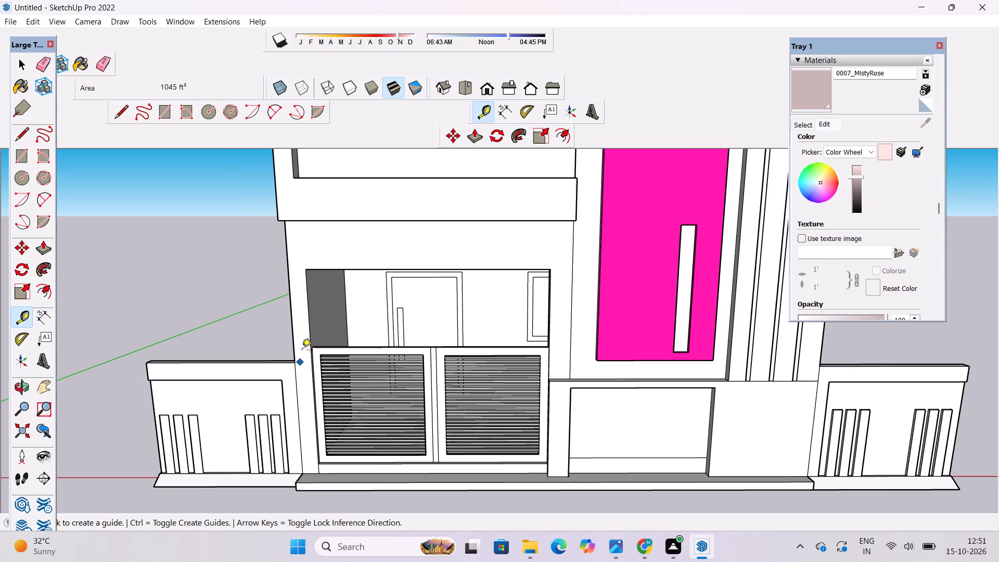
scroll(302, 351, "up", 7)
left_click(314, 297)
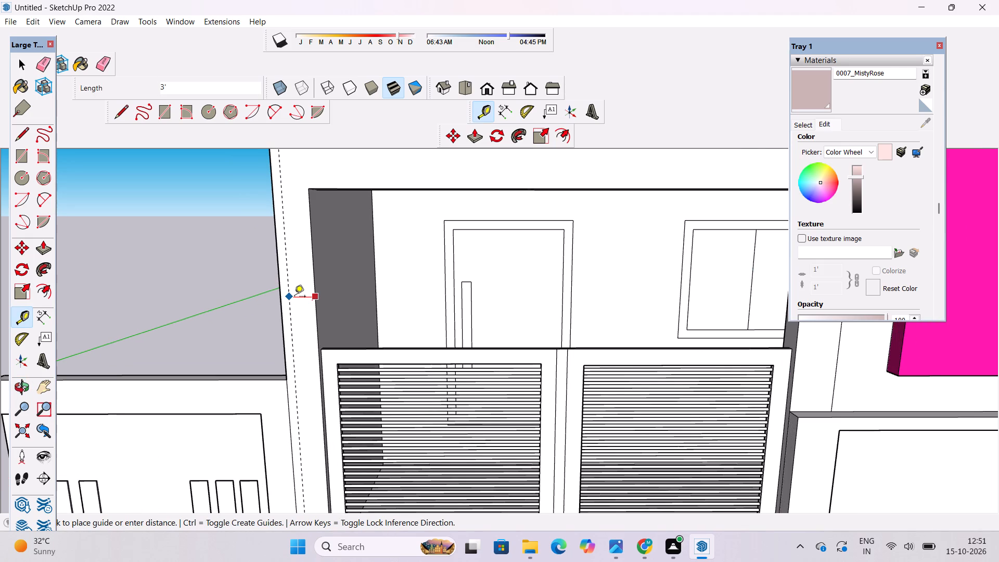
type("1'")
key("Return")
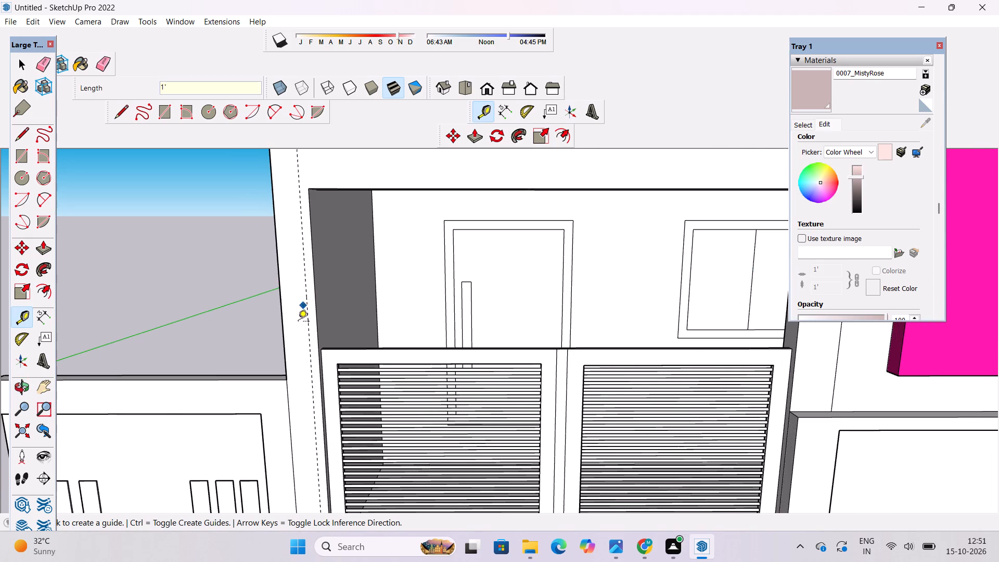
Place a horizontal guide 1' above the top edge of the ground-floor opening.
scroll(293, 334, "down", 5)
scroll(418, 248, "up", 4)
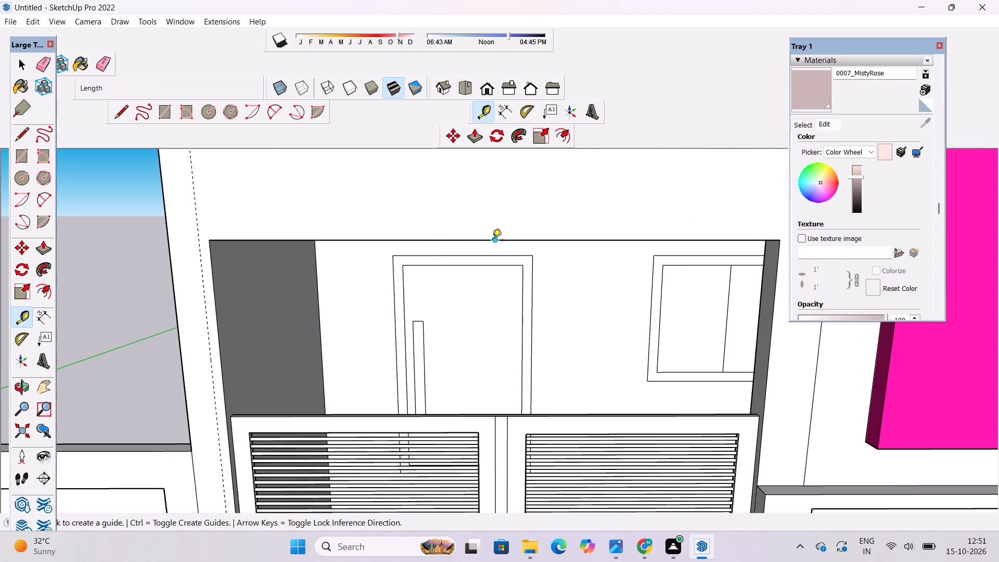
left_click(497, 241)
type("1'")
key("Return")
scroll(307, 237, "down", 10)
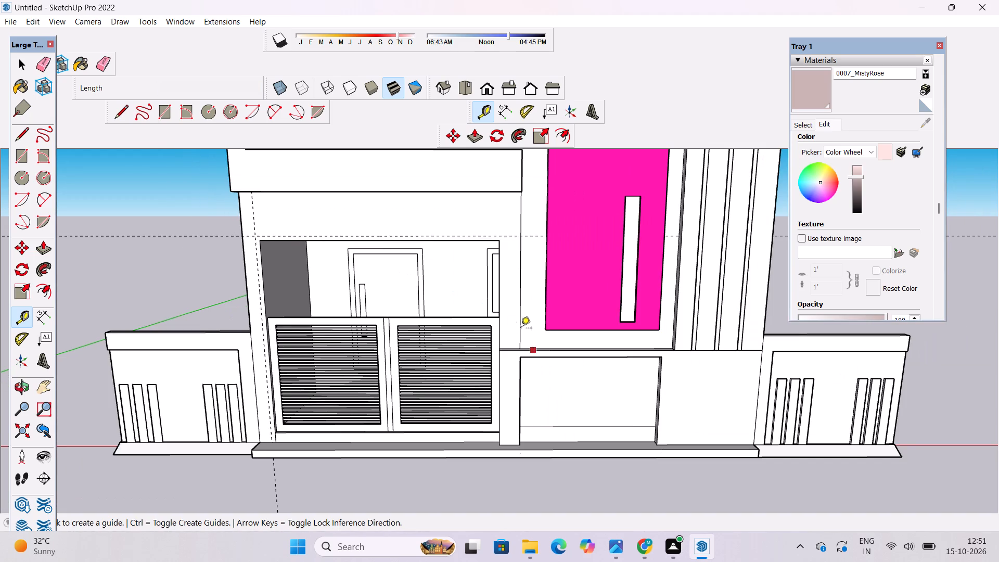
scroll(511, 318, "up", 4)
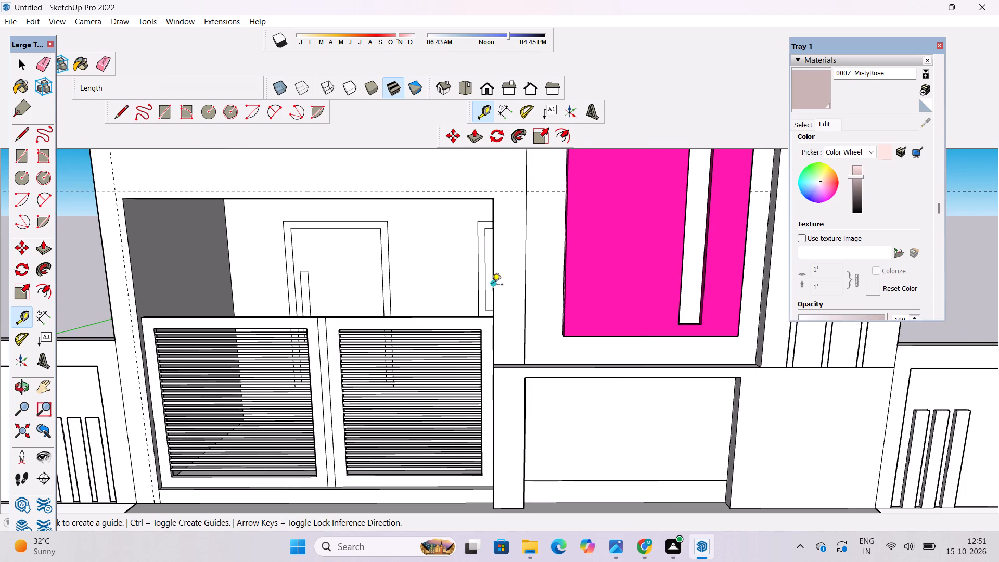
Place a vertical guide 1' outside the ground-floor opening's side edge nearest the pink panel.
left_click(492, 285)
type("1'")
key("Return")
Draw the border outline along the guides: 27' up from the ledge, across above the opening, and about 51' down to the plinth.
key("l")
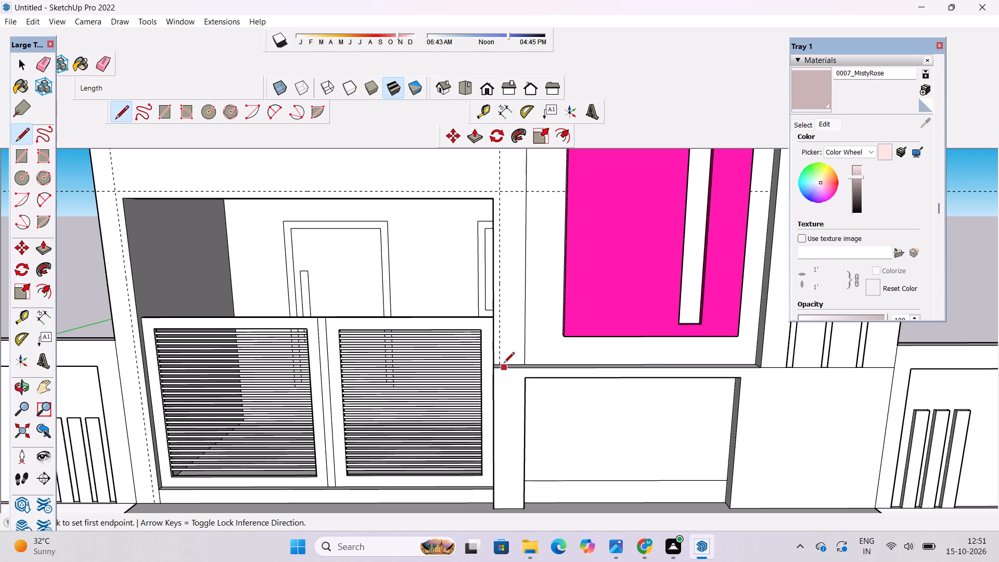
scroll(504, 364, "up", 7)
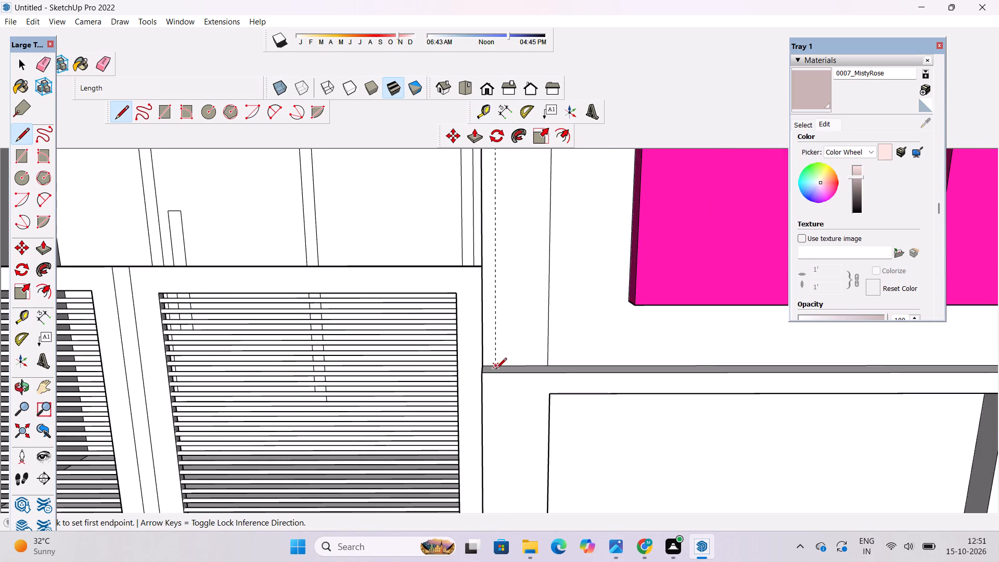
left_click(496, 366)
scroll(535, 389, "down", 11)
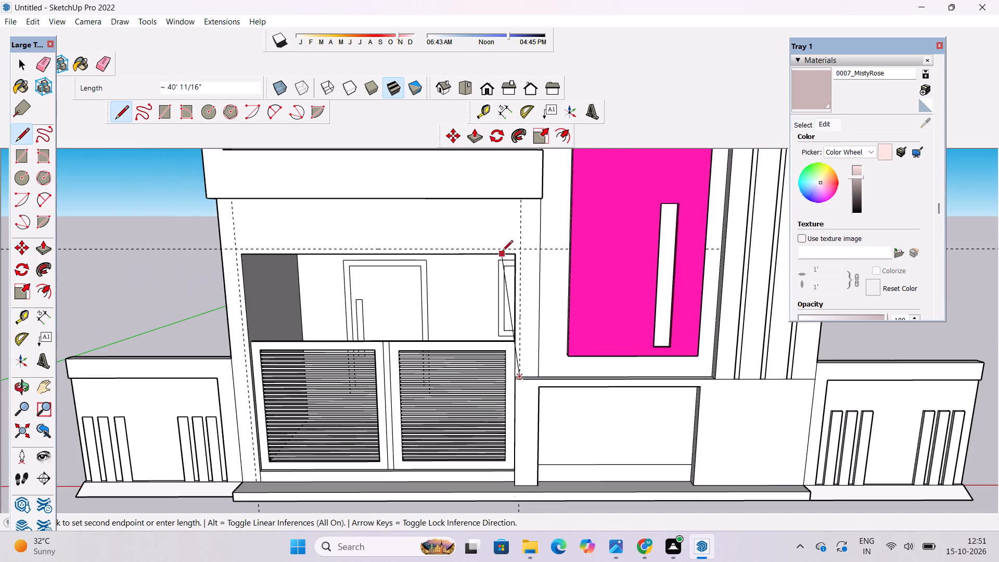
scroll(510, 239, "up", 9)
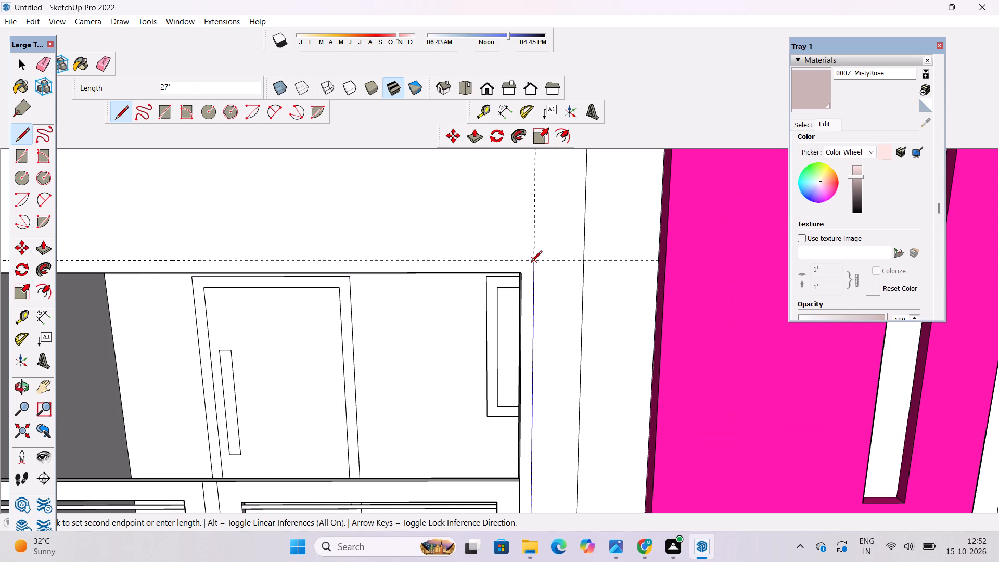
left_click(533, 262)
scroll(534, 262, "down", 12)
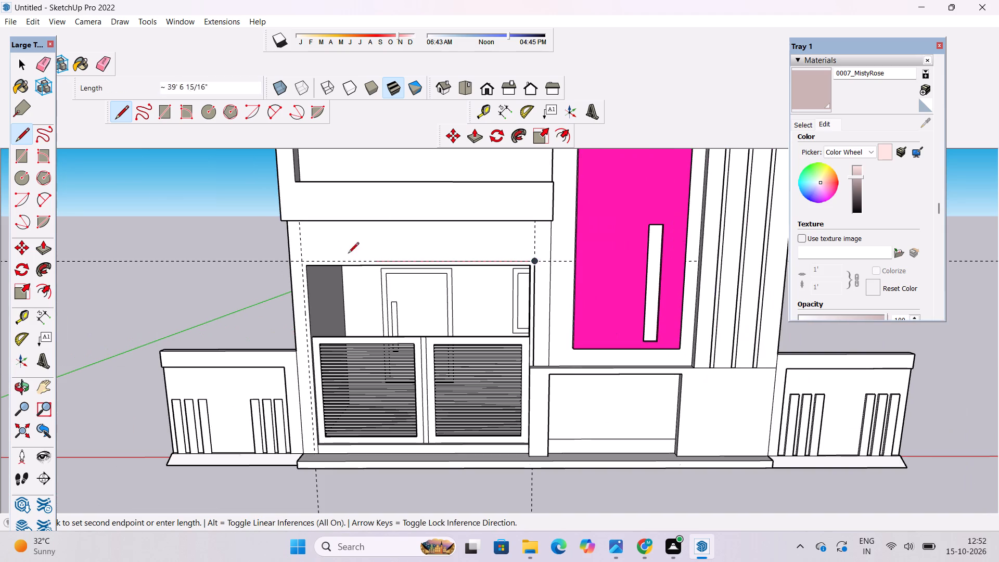
scroll(301, 258, "up", 7)
left_click(302, 265)
scroll(370, 227, "down", 3)
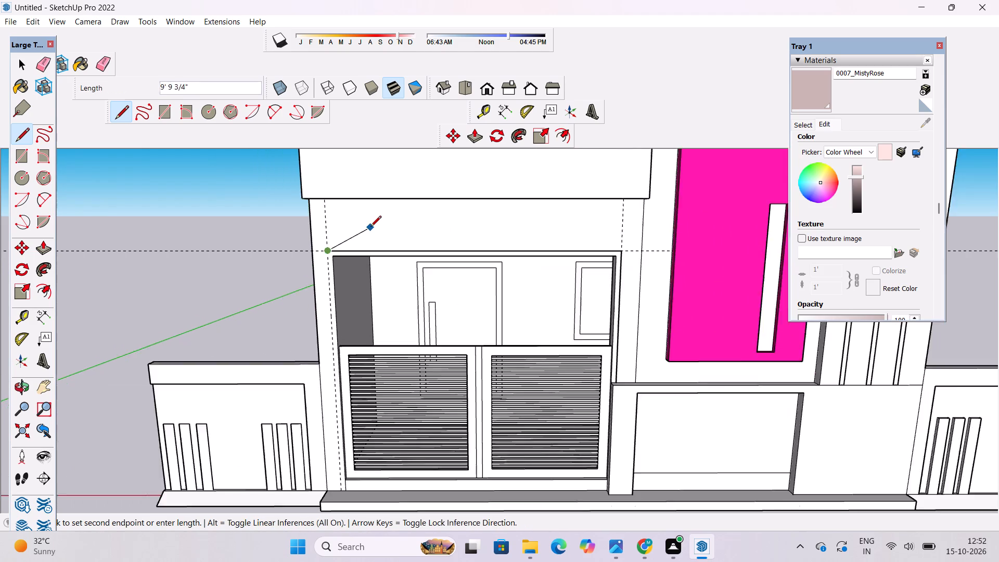
scroll(370, 227, "down", 6)
scroll(341, 372, "up", 8)
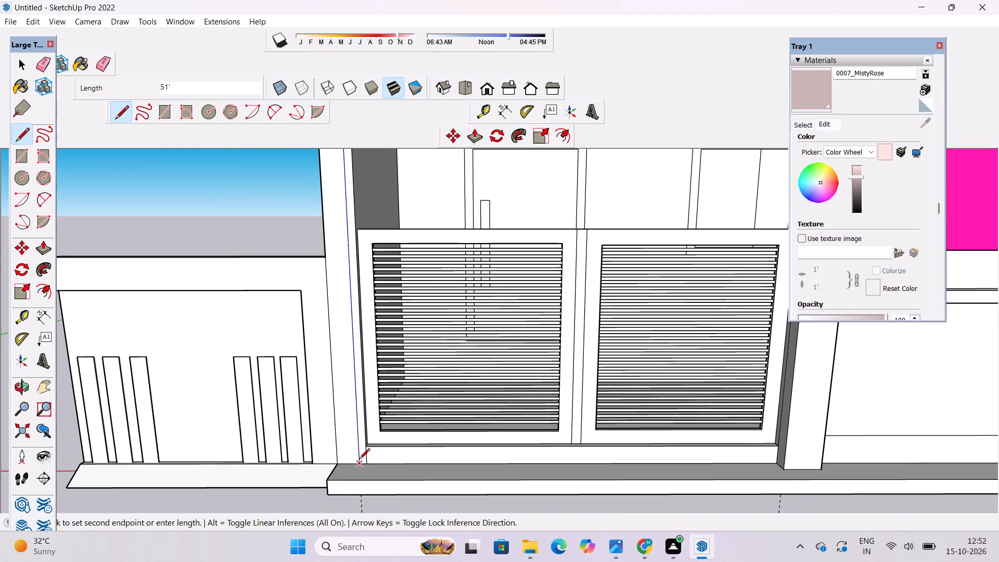
scroll(359, 461, "up", 8)
left_click(361, 469)
Erase the two vertical guides and the horizontal guide around the ground-floor opening.
key("e")
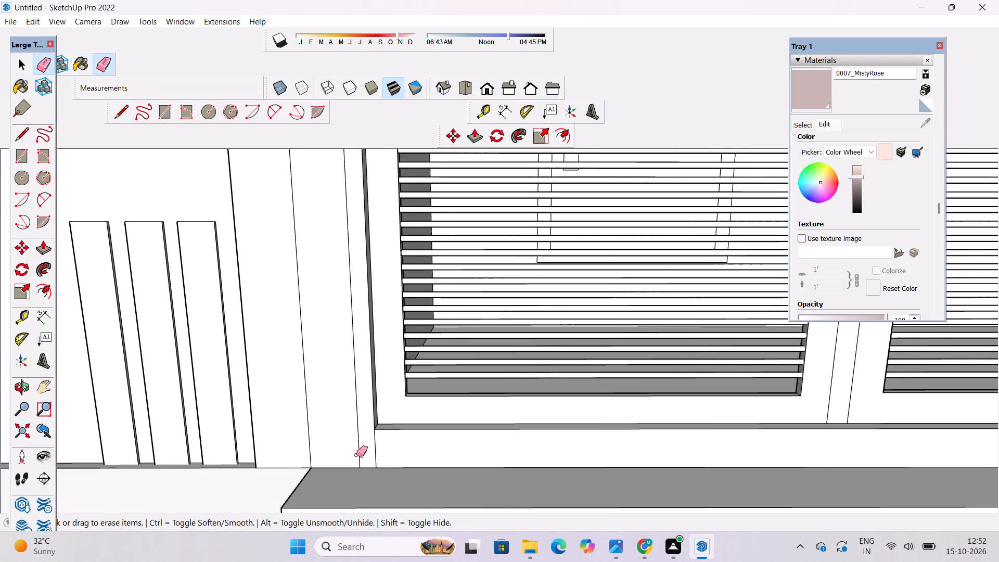
scroll(348, 443, "down", 15)
left_click(348, 482)
left_click_drag(348, 480, 354, 487)
left_click_drag(616, 484, 589, 487)
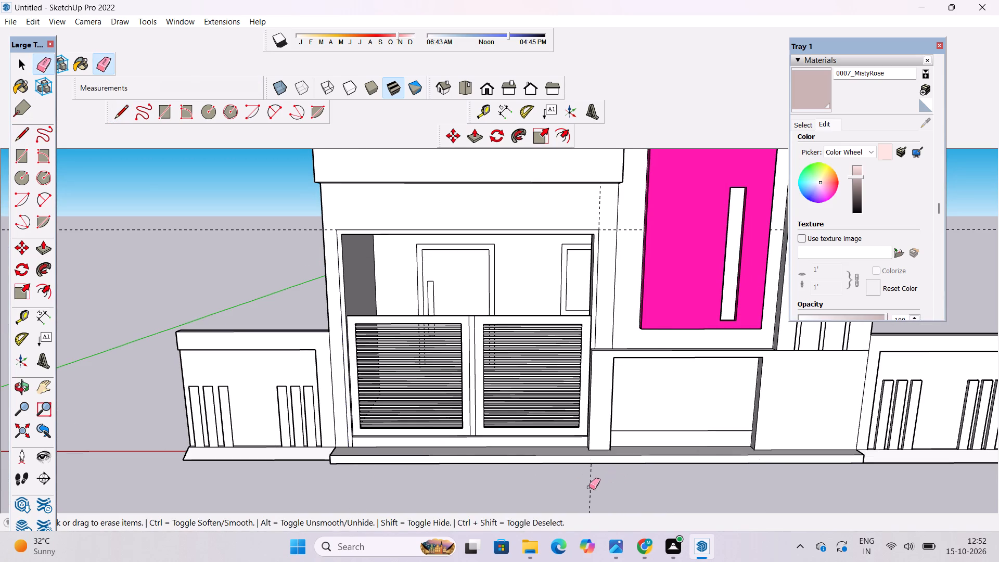
left_click_drag(589, 487, 588, 487)
left_click_drag(293, 225, 292, 232)
Push/Pull the border face around the ground-floor opening outward by 1'.
key("o")
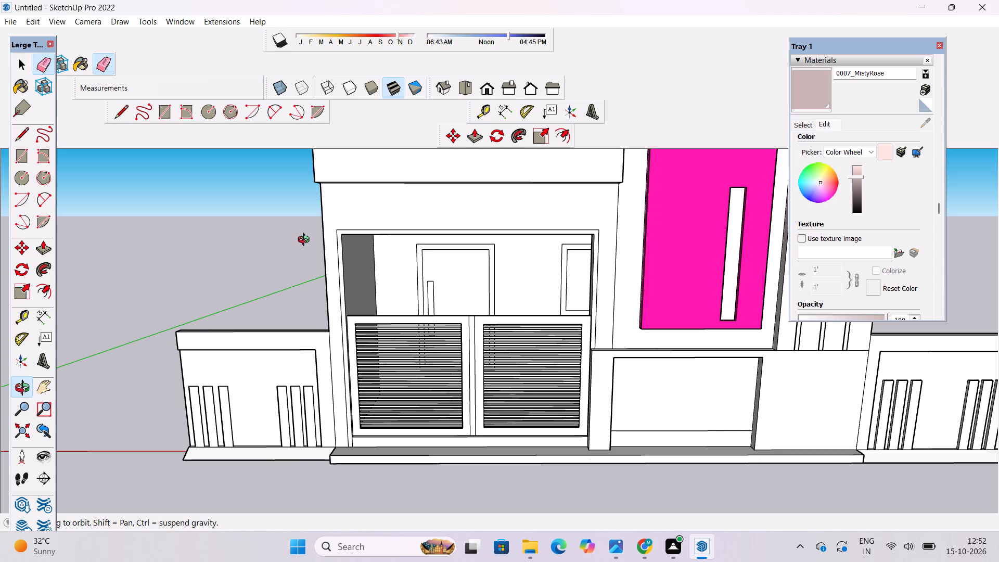
scroll(306, 241, "down", 4)
left_click_drag(303, 259, 407, 302)
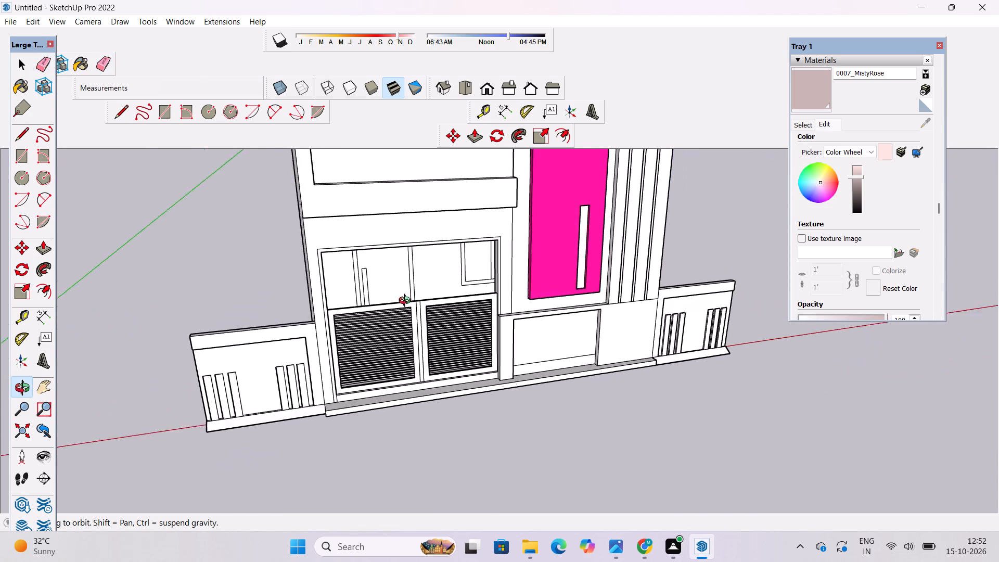
left_click_drag(407, 302, 409, 302)
scroll(399, 277, "up", 4)
left_click_drag(396, 271, 374, 244, "shift")
left_click_drag(374, 243, 407, 247)
scroll(415, 211, "up", 1)
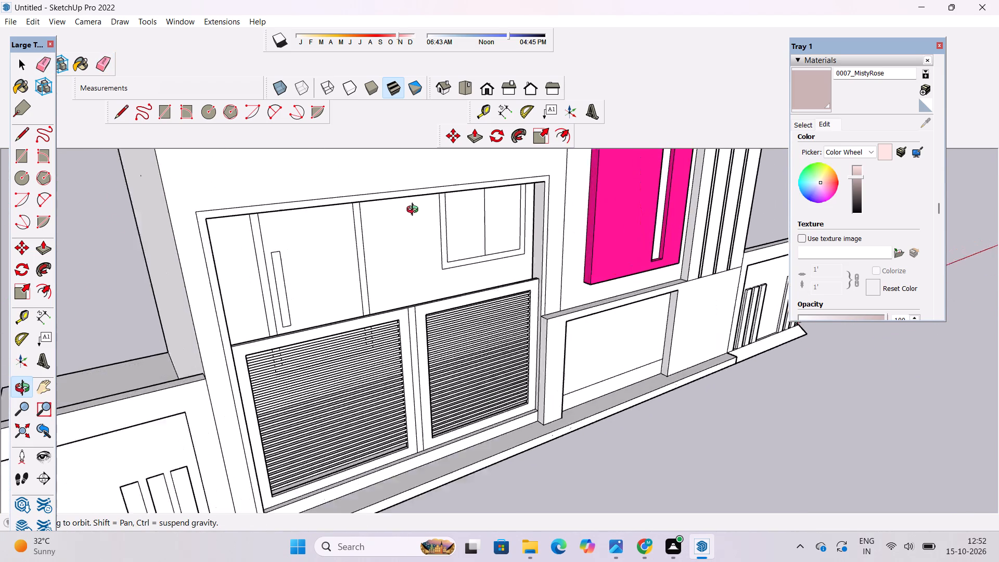
scroll(415, 211, "up", 1)
left_click_drag(410, 203, 413, 210, "shift")
left_click_drag(413, 210, 440, 200)
key("p")
scroll(440, 180, "down", 6)
scroll(298, 221, "up", 4)
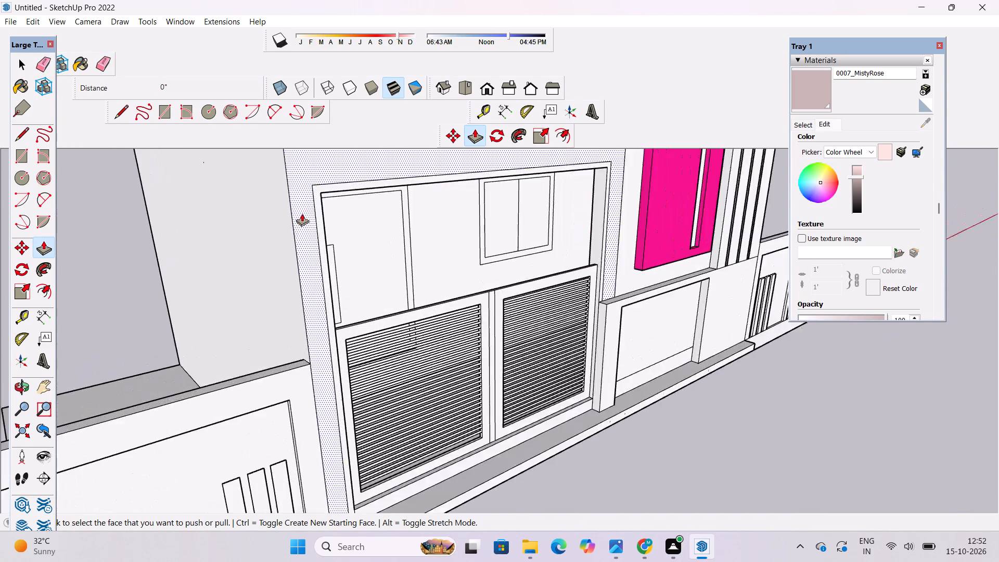
scroll(302, 213, "up", 4)
left_click(321, 182)
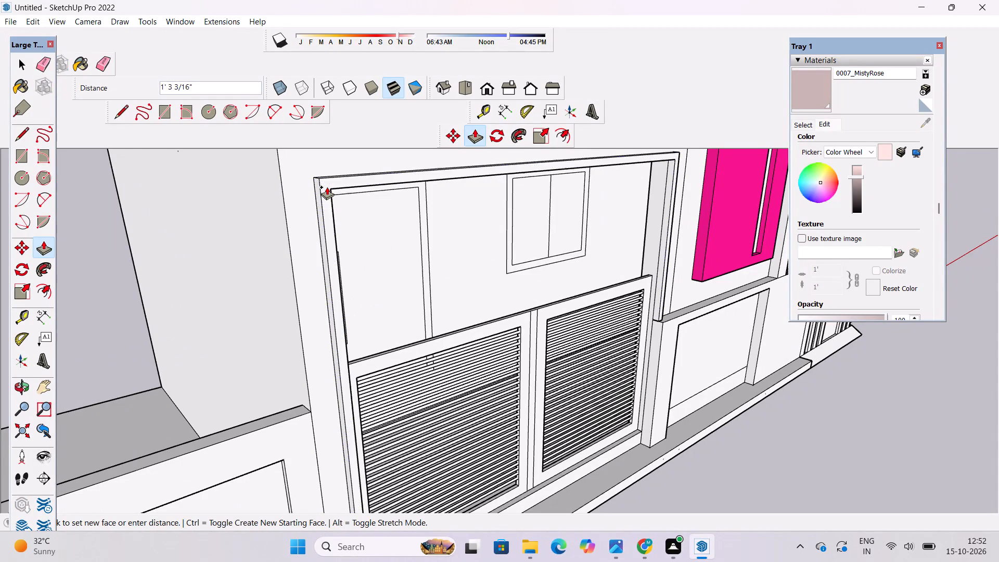
type("1'")
key("Return")
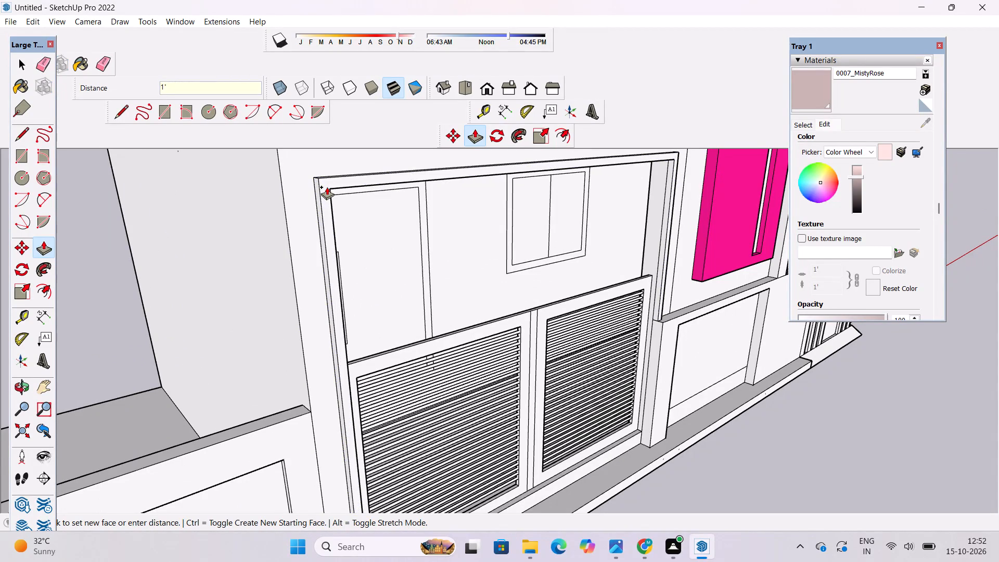
Inspect the extruded border around the ground-floor opening from both sides and from above.
key("o")
scroll(326, 189, "down", 6)
left_click_drag(458, 205, 408, 227, "shift")
left_click_drag(502, 284, 328, 299)
scroll(363, 300, "up", 2)
left_click_drag(521, 300, 434, 301, "shift")
left_click_drag(517, 292, 443, 321)
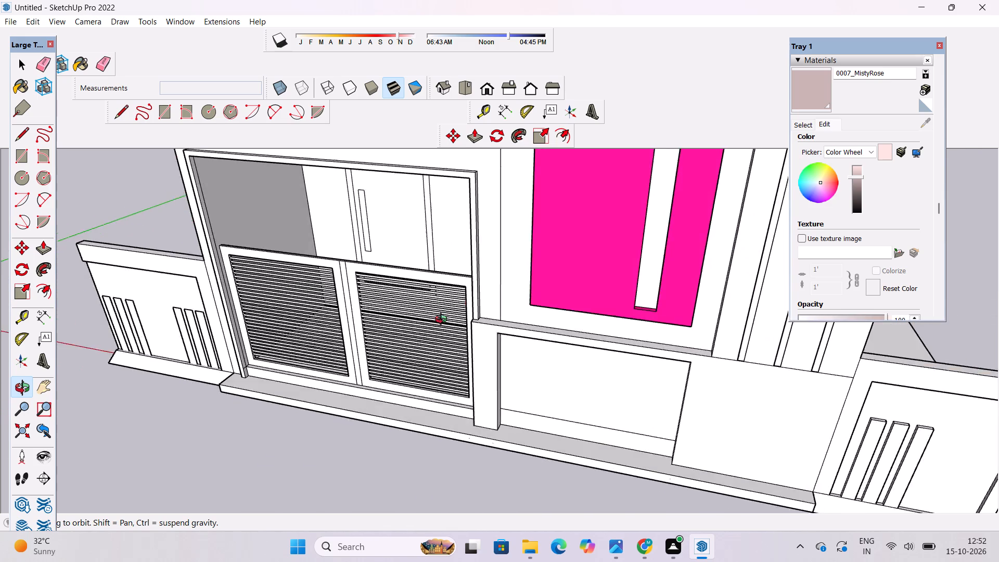
left_click_drag(443, 321, 523, 230)
left_click_drag(470, 244, 810, 241)
left_click_drag(630, 241, 401, 305)
left_click_drag(462, 248, 439, 252)
left_click_drag(497, 230, 437, 295)
scroll(446, 274, "down", 6)
left_click_drag(446, 279, 407, 347, "shift")
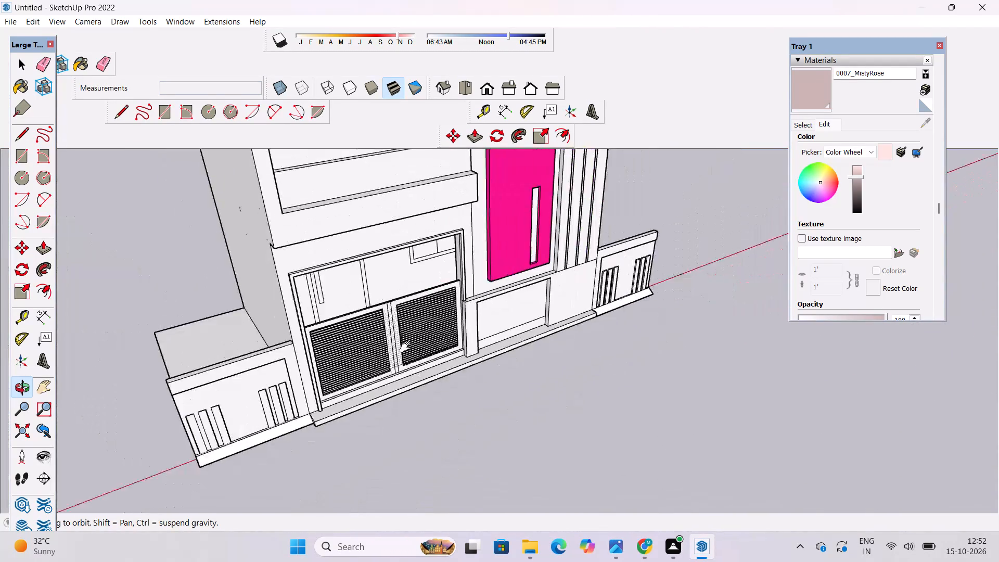
left_click_drag(407, 347, 397, 367, "shift")
Erase the stray vertical edge on the wall between the ground-floor opening's border and the pink panel.
left_click_drag(427, 363, 396, 285)
scroll(467, 289, "up", 5)
left_click_drag(418, 307, 377, 307)
key("e")
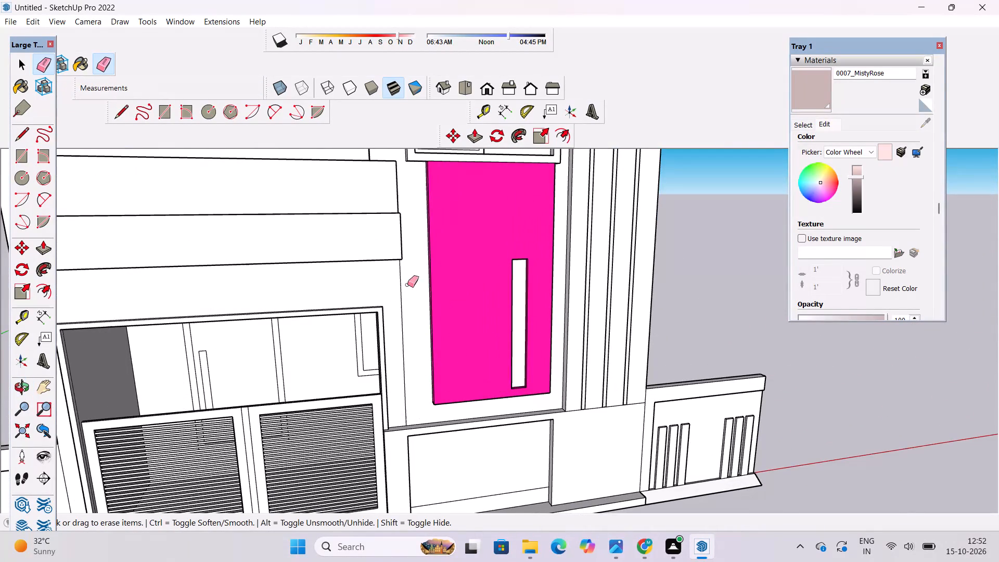
left_click_drag(407, 285, 399, 292)
left_click_drag(406, 317, 403, 334)
Examine the ground-floor opening up close and the surrounding front facade from farther back.
key("o")
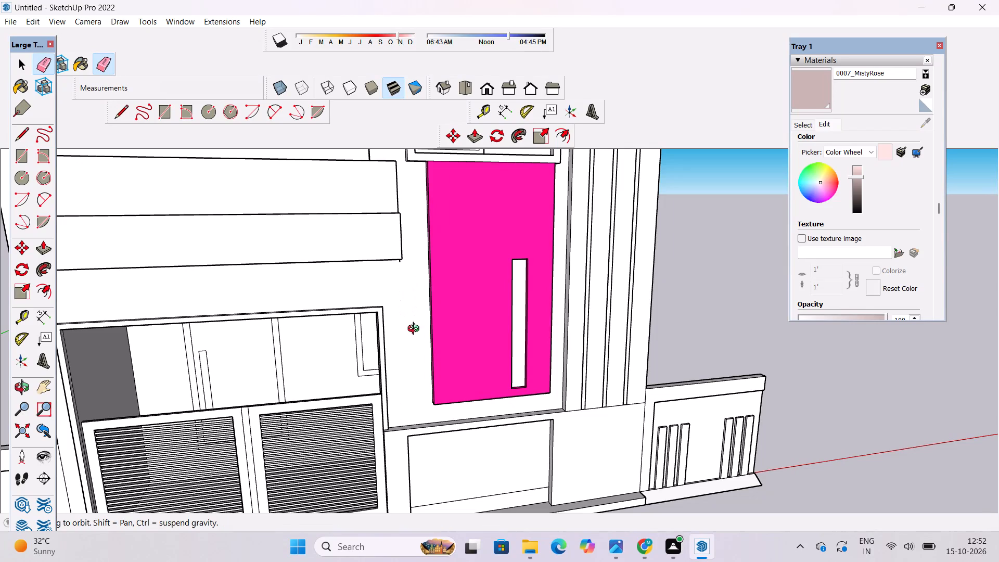
scroll(221, 362, "up", 16)
left_click_drag(221, 362, 269, 370)
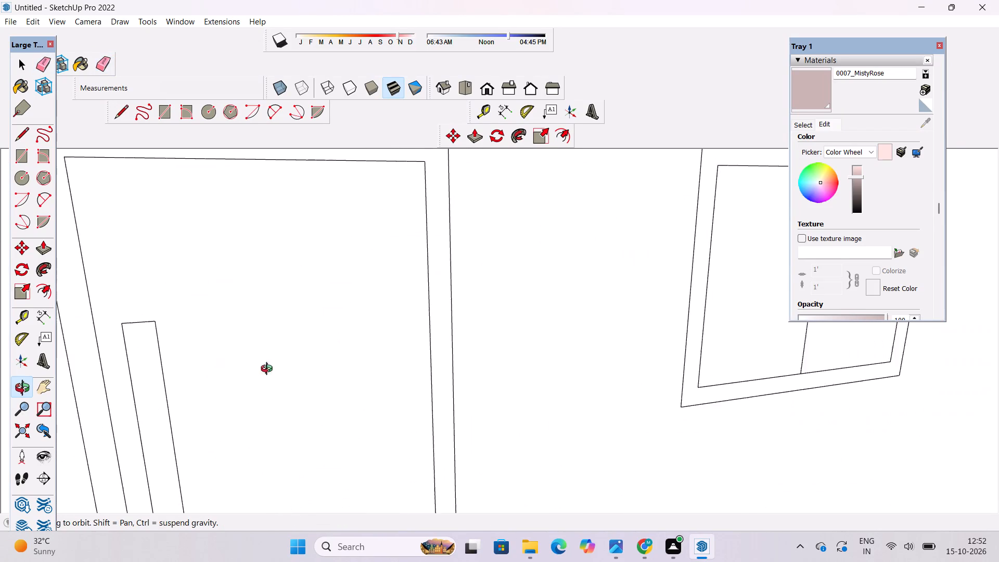
left_click_drag(269, 370, 247, 337)
scroll(248, 324, "down", 16)
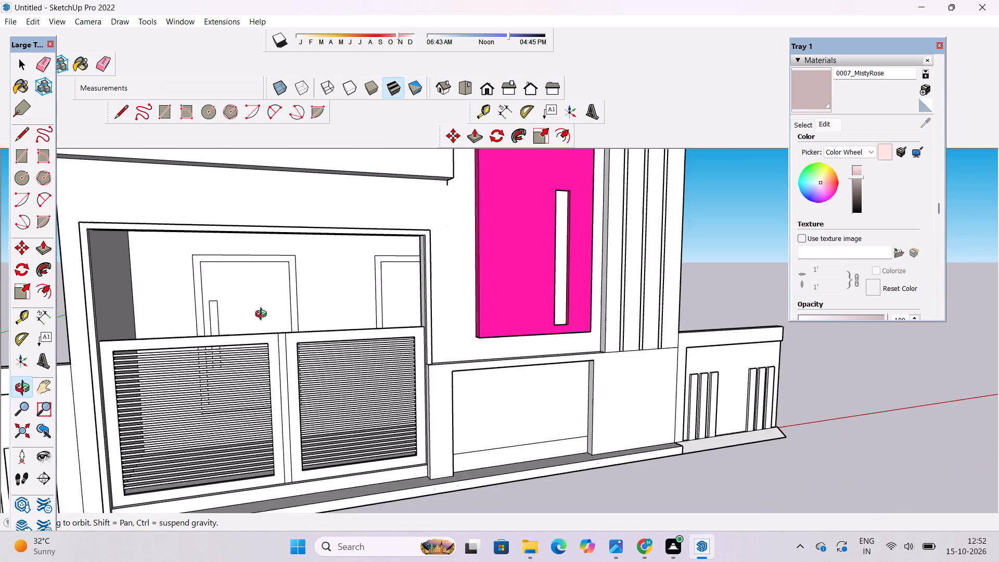
left_click_drag(468, 360, 373, 366)
scroll(367, 361, "down", 5)
left_click_drag(367, 361, 382, 402, "shift")
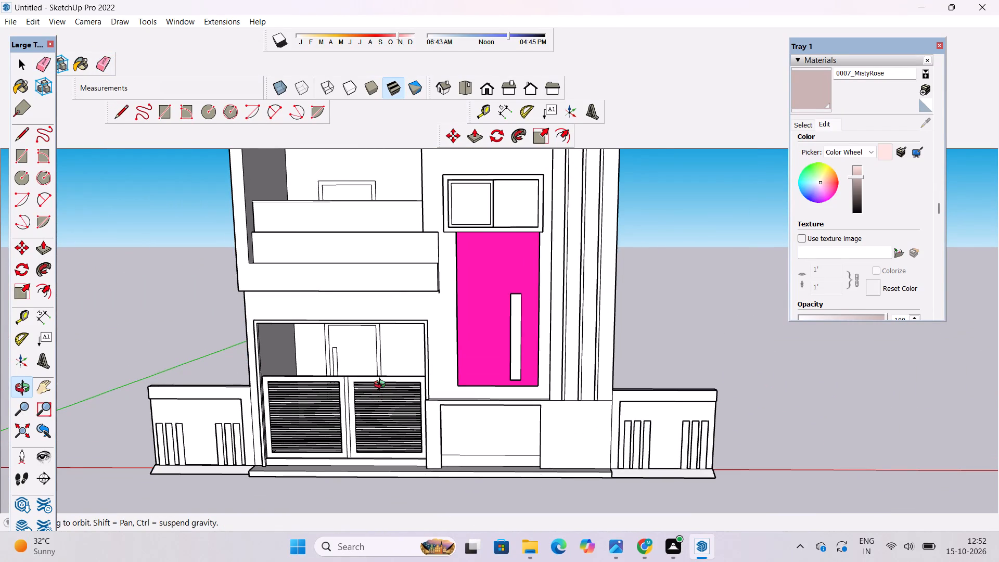
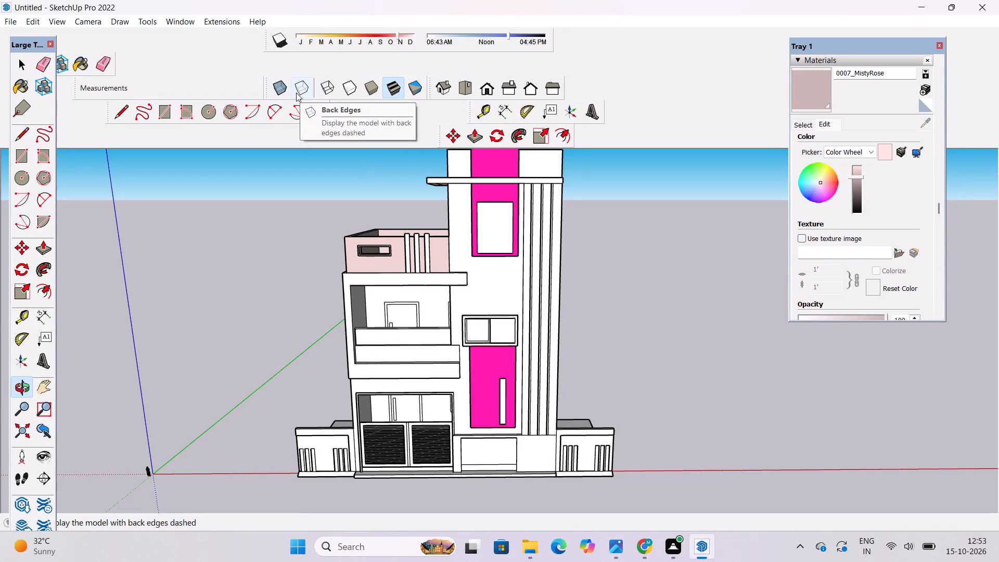
Examine the building's front façade and the white recessed window opening in the upper pink tower band from several angles.
scroll(244, 310, "down", 4)
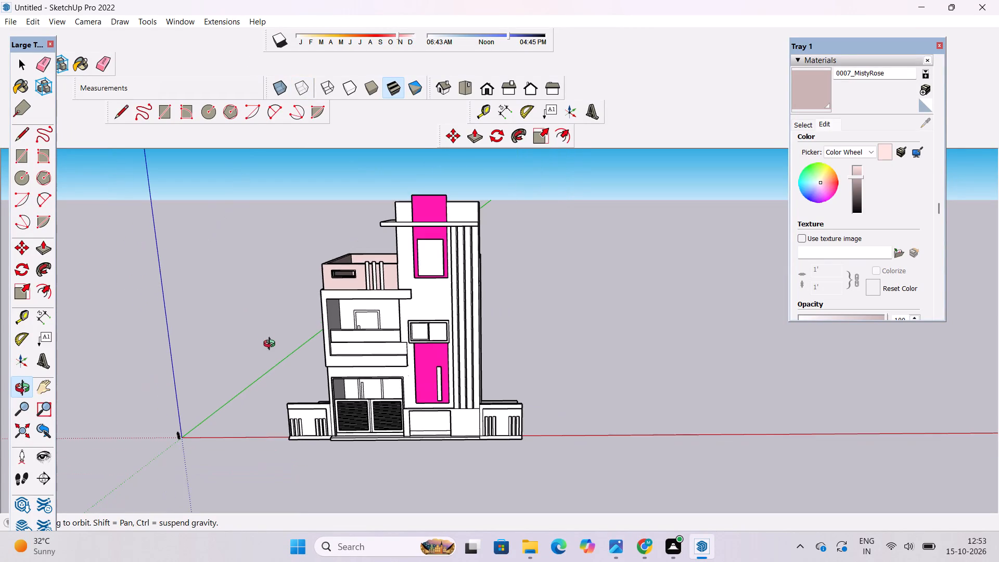
left_click_drag(253, 326, 263, 371)
scroll(258, 298, "down", 5)
left_click_drag(266, 348, 232, 253, "shift")
left_click_drag(232, 253, 298, 365)
triple_click(298, 365)
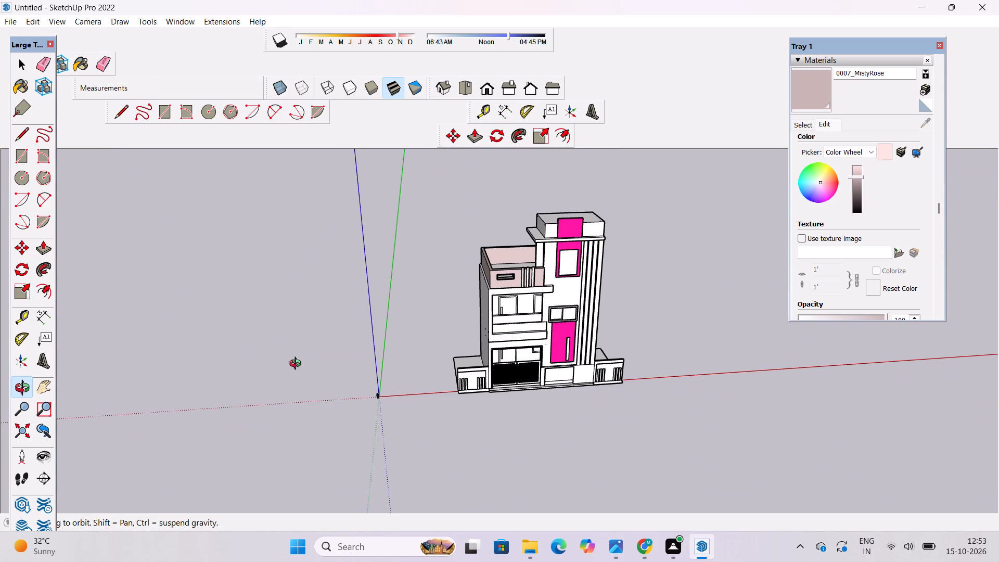
scroll(298, 363, "down", 5)
left_click_drag(325, 372, 319, 338, "shift")
scroll(462, 322, "up", 4)
left_click_drag(458, 328, 398, 371, "shift")
left_click_drag(395, 386, 428, 280)
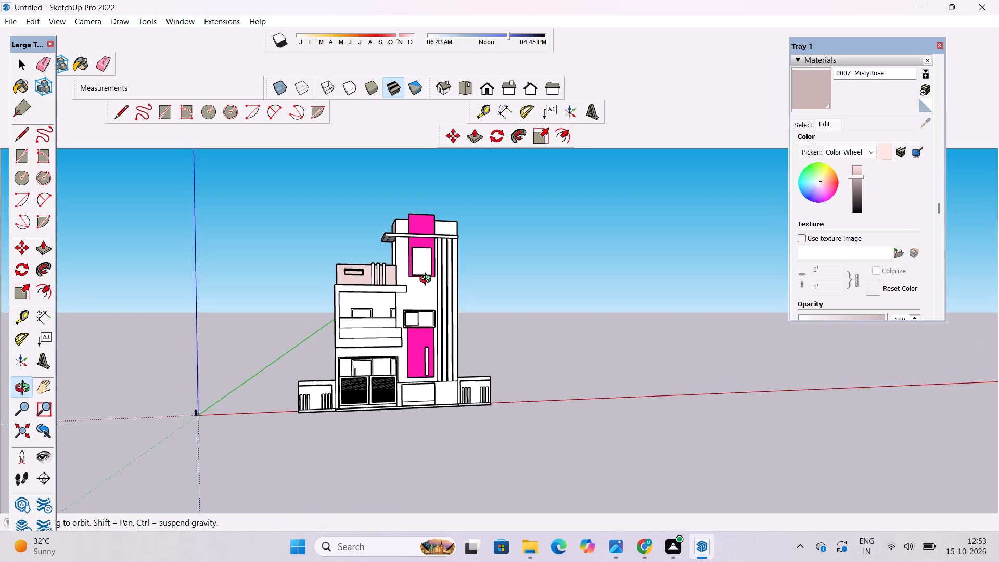
left_click_drag(428, 280, 429, 273)
scroll(434, 288, "up", 6)
left_click_drag(434, 288, 409, 320)
scroll(404, 305, "up", 2, "shift")
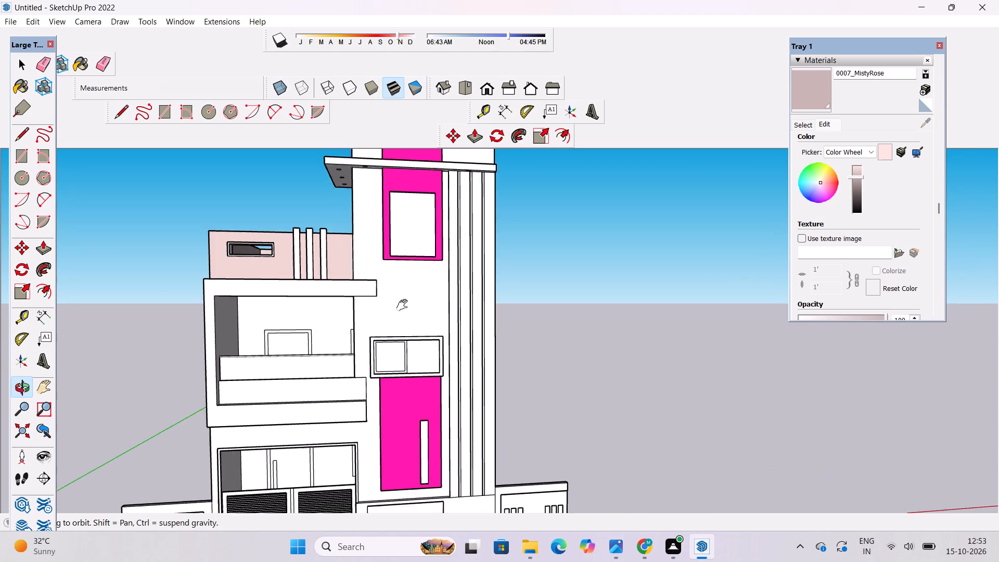
left_click_drag(404, 305, 358, 406, "shift")
scroll(370, 323, "up", 7)
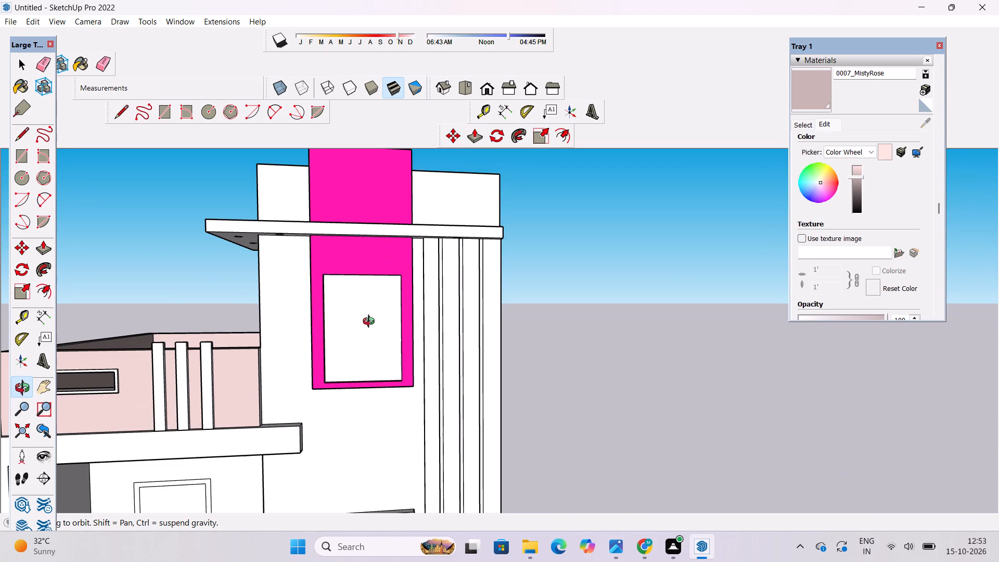
scroll(371, 323, "down", 2)
scroll(371, 323, "up", 3)
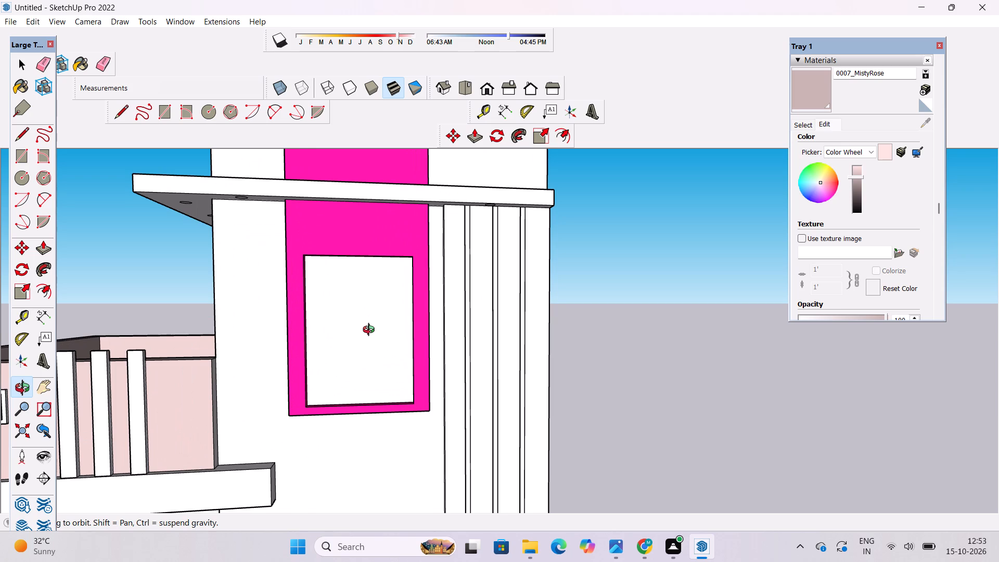
scroll(371, 331, "down", 2)
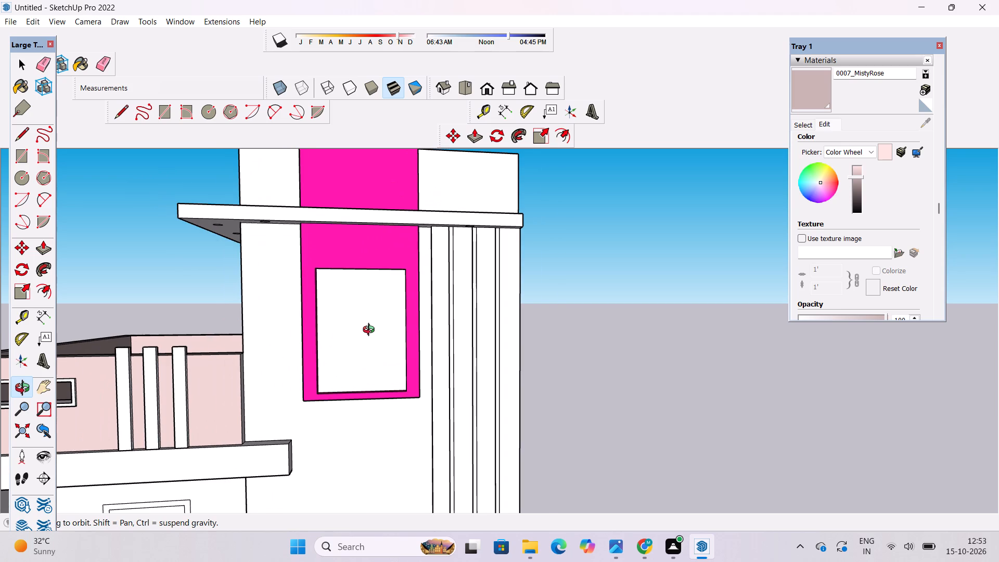
scroll(371, 331, "up", 2)
scroll(371, 331, "down", 1)
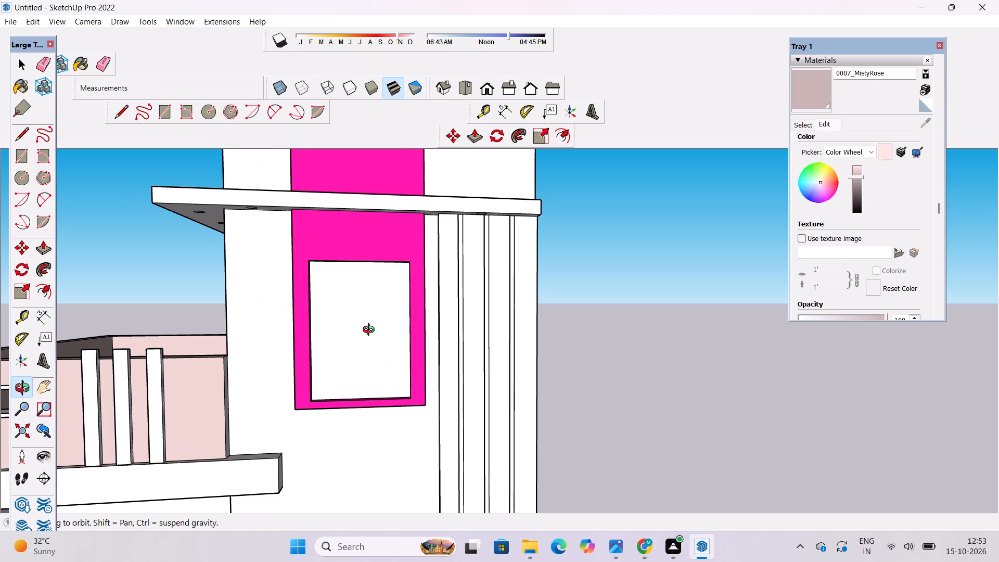
scroll(371, 331, "down", 4)
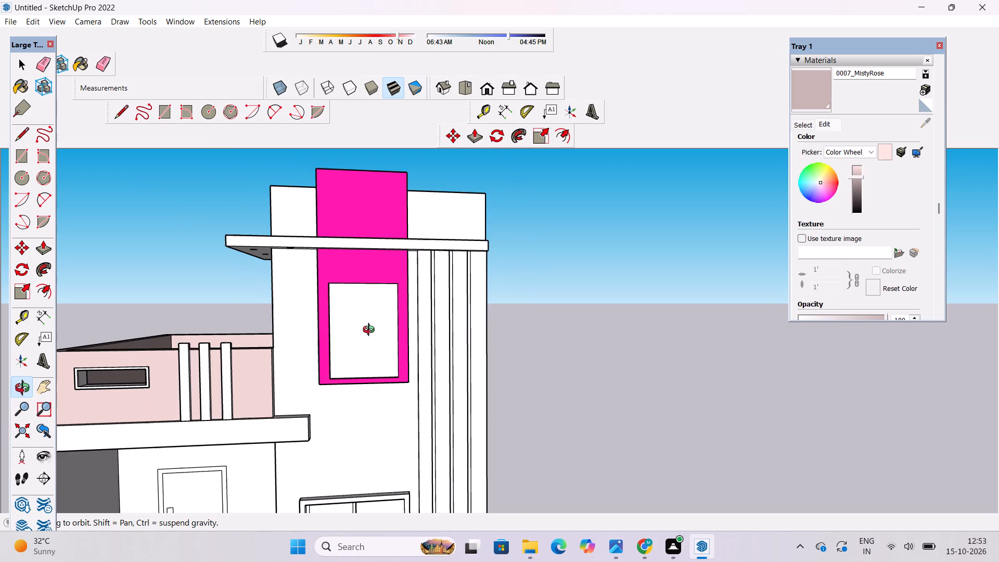
scroll(373, 334, "up", 5)
left_click_drag(374, 349, 372, 425)
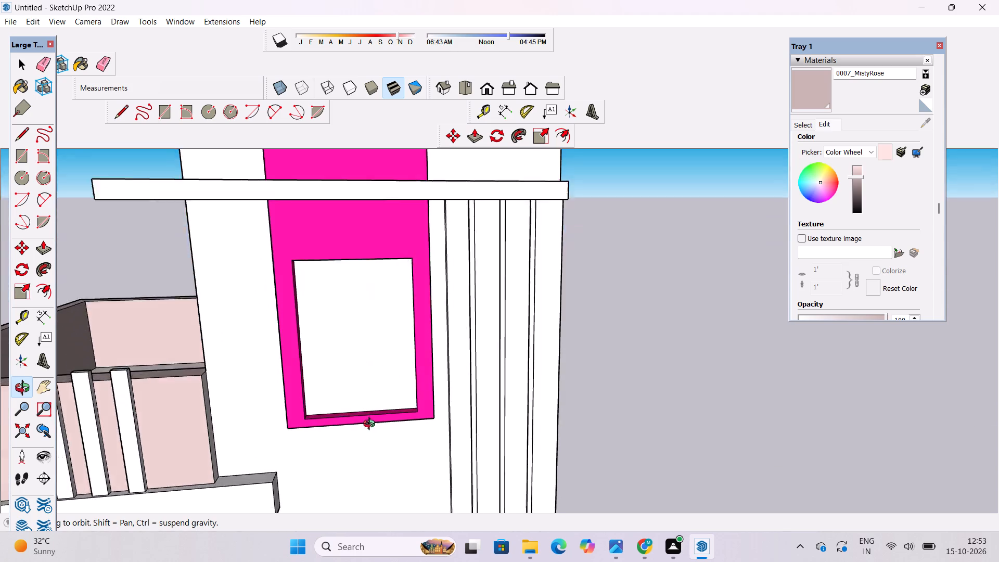
left_click_drag(372, 425, 365, 459)
scroll(359, 406, "up", 3)
left_click_drag(359, 402, 393, 455, "shift")
left_click_drag(395, 463, 377, 399)
scroll(378, 362, "down", 3)
left_click_drag(399, 413, 400, 395, "shift")
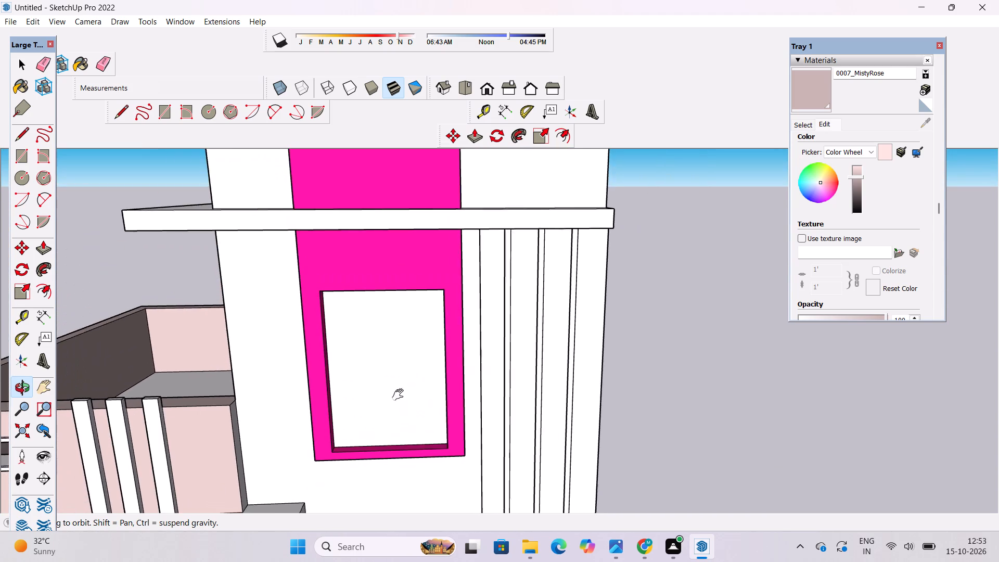
left_click_drag(400, 395, 406, 376, "shift")
Place a horizontal guide 6' above the bottom edge of the upper pink band's window recess, and another 1' above it.
scroll(398, 402, "up", 3)
left_click_drag(397, 403, 417, 445, "shift")
left_click_drag(417, 445, 414, 429)
key("t")
scroll(415, 427, "up", 4)
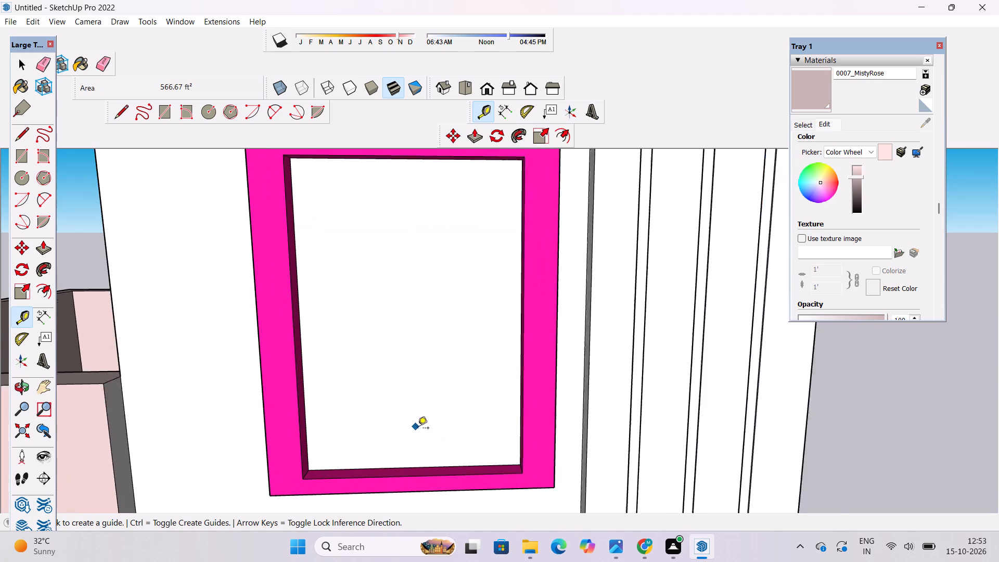
left_click(417, 472)
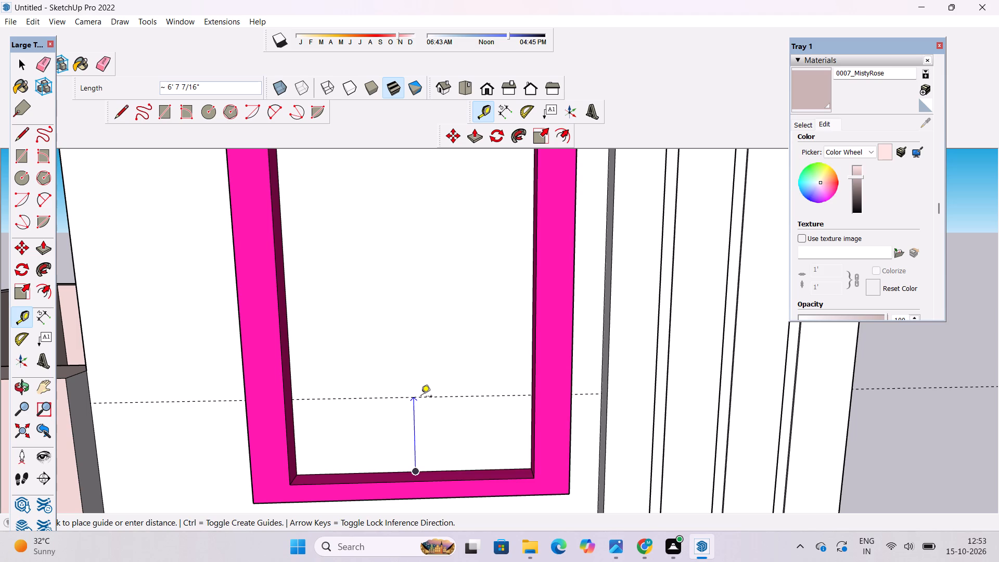
type("6'")
key("Return")
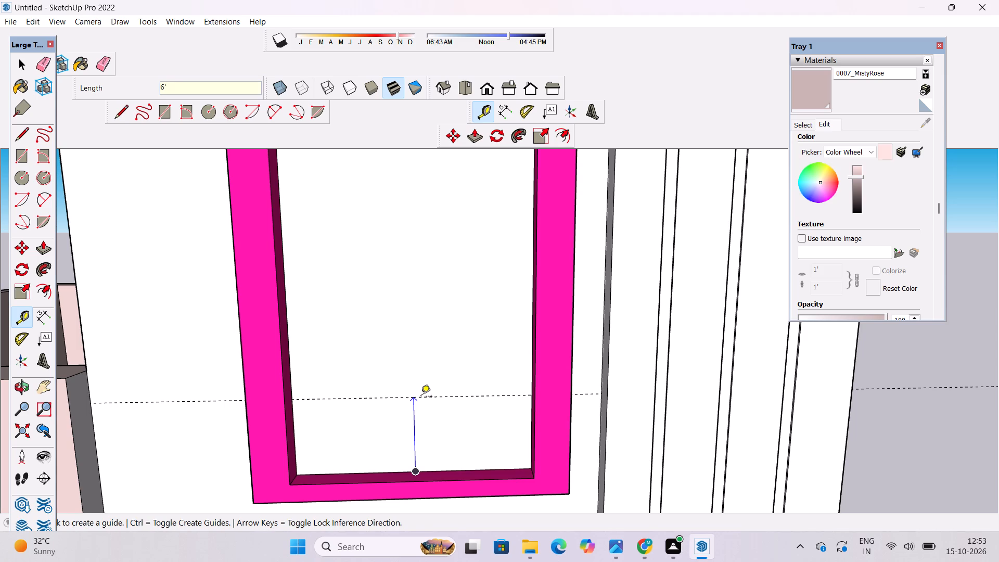
scroll(421, 397, "down", 3)
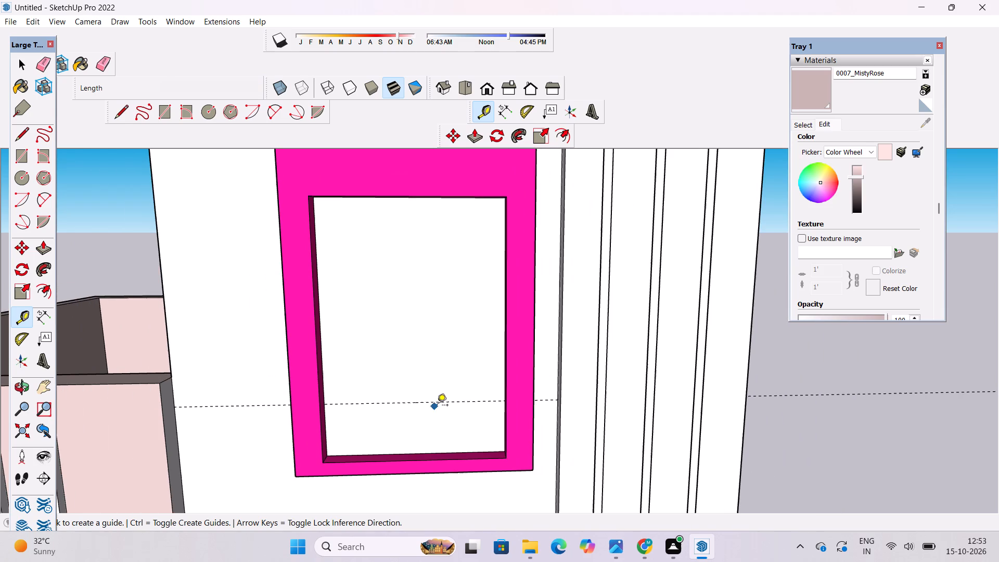
left_click(442, 402)
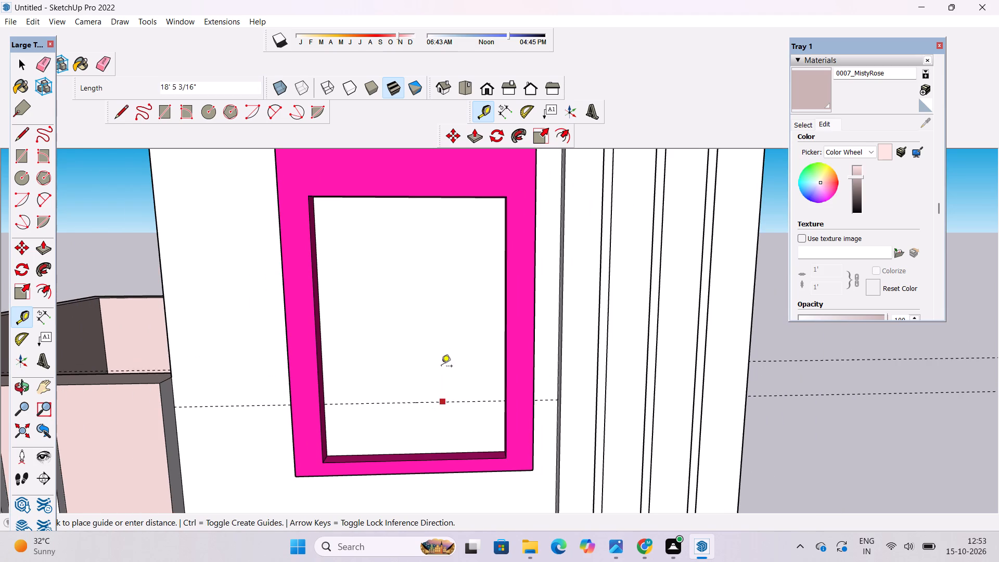
type("1'")
key("Return")
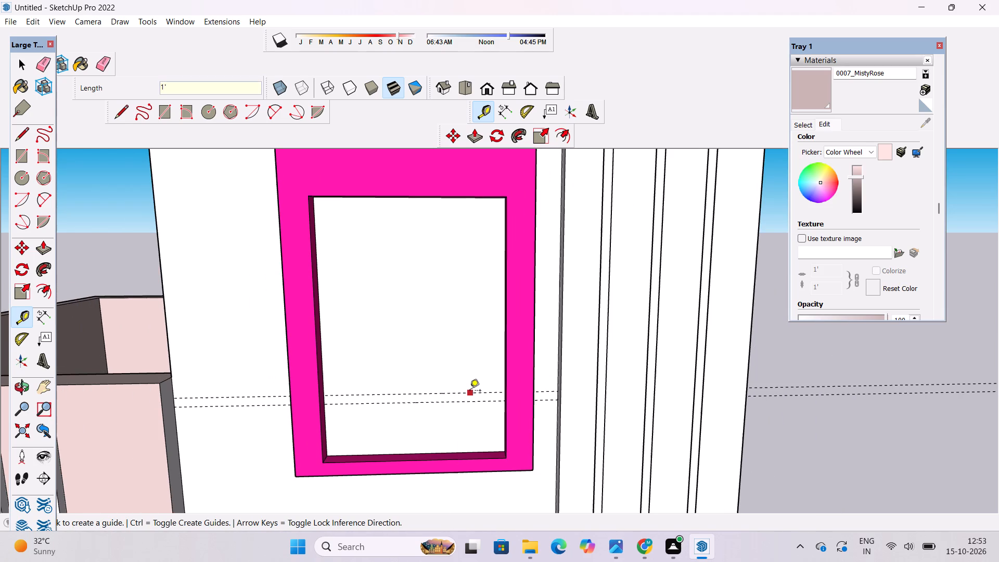
Add a second pair of horizontal guides across the window recess, 6' above the top guide and 1' above that.
left_click(470, 391)
scroll(406, 398, "down", 5)
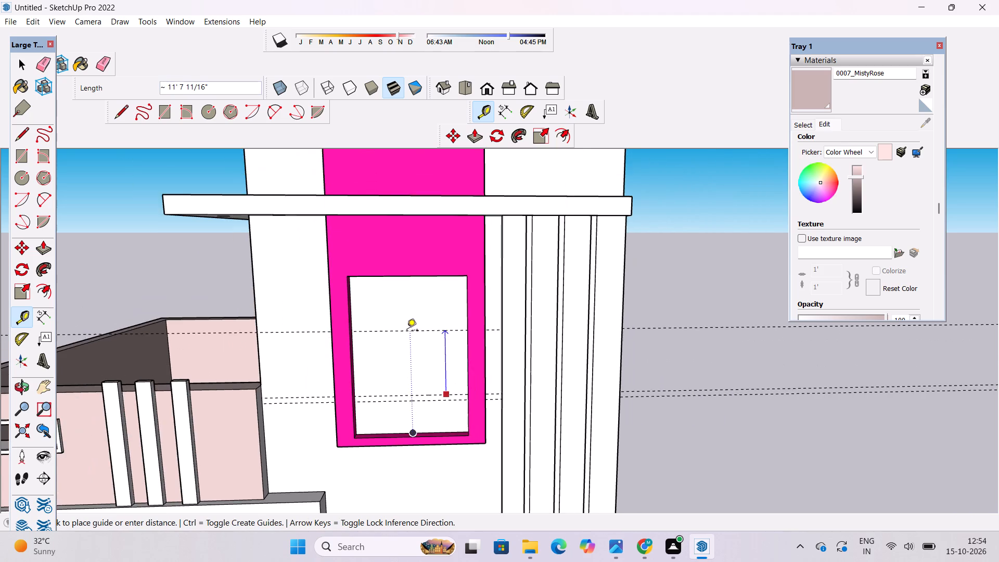
scroll(407, 331, "up", 4)
type("6'")
key("Return")
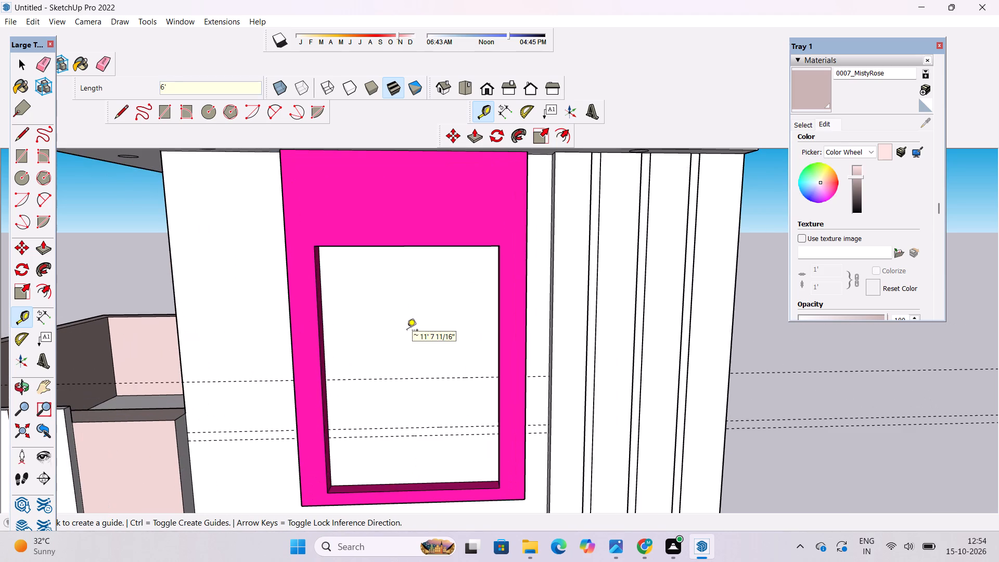
left_click(446, 378)
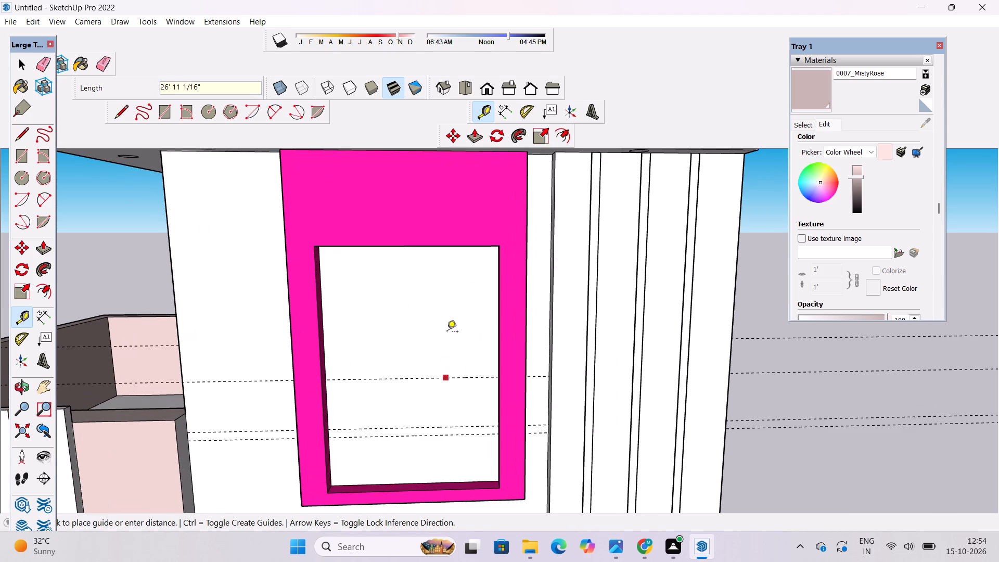
type("1'")
key("Return")
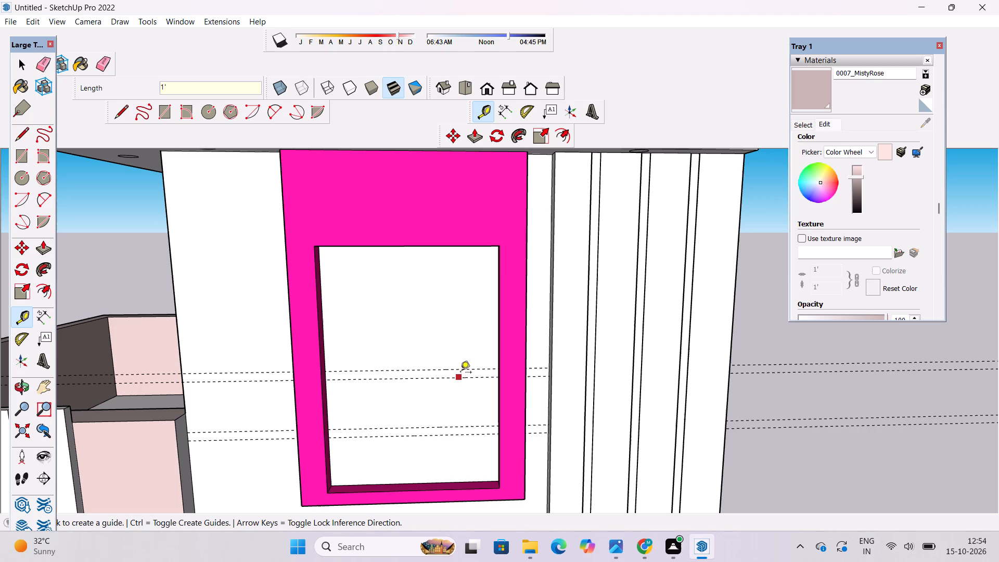
Add a third pair of horizontal guides across the window recess, 6' above the topmost guide and 1' above that.
left_click(467, 369)
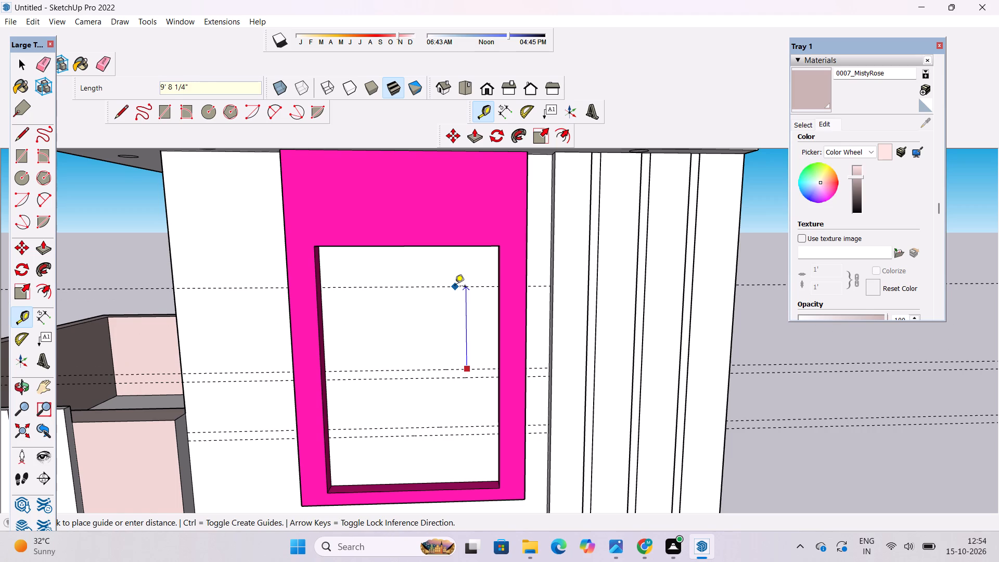
type("6'")
key("Return")
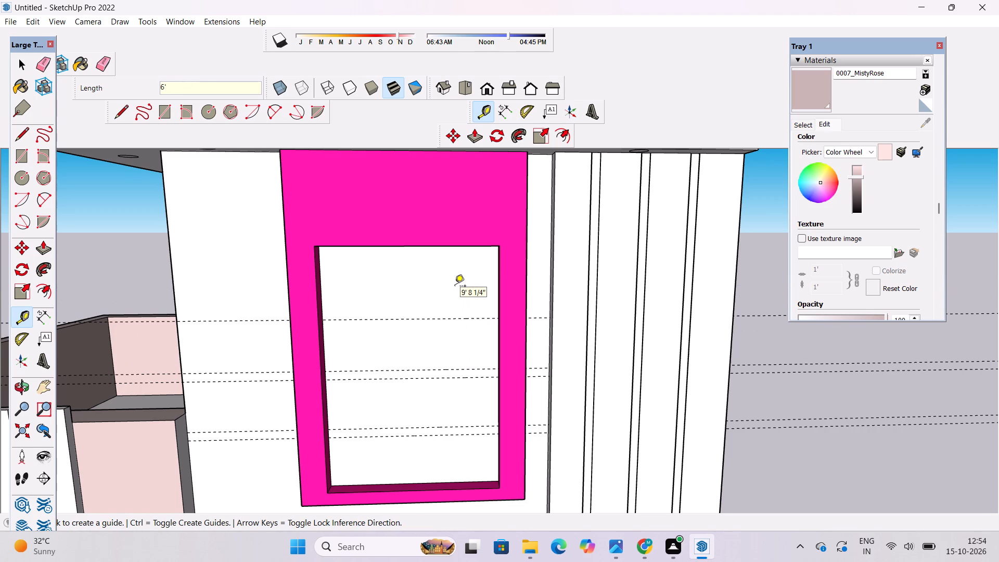
left_click(466, 319)
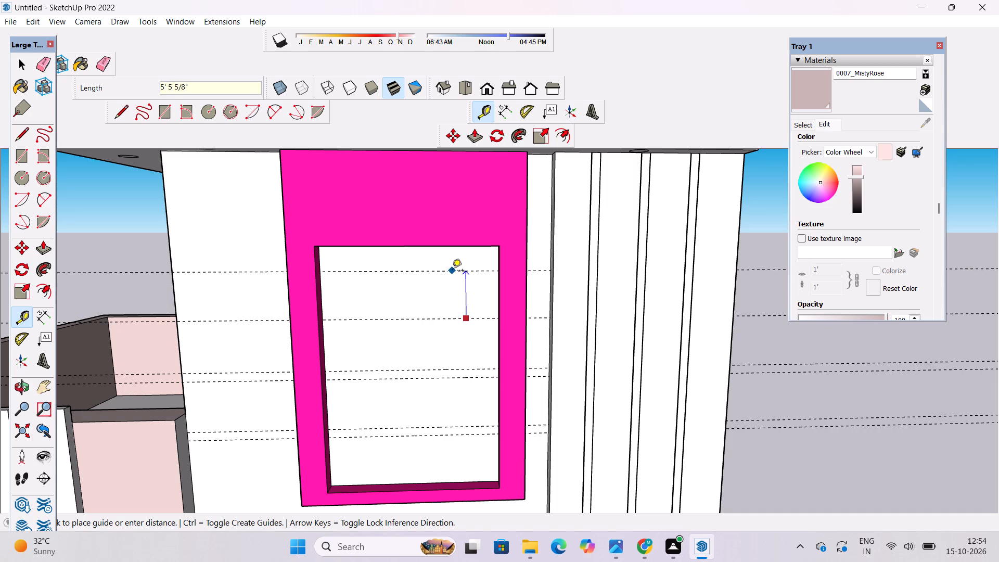
type("1'")
key("Return")
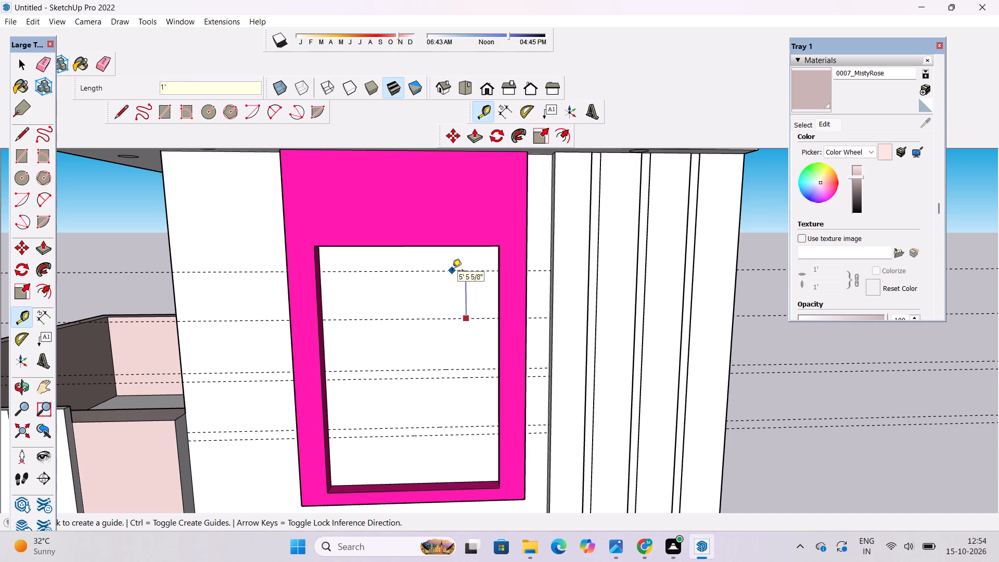
Draw full-width 1' by 20' rectangles between the upper and middle guide pairs on the window recess's back face.
left_click(160, 117)
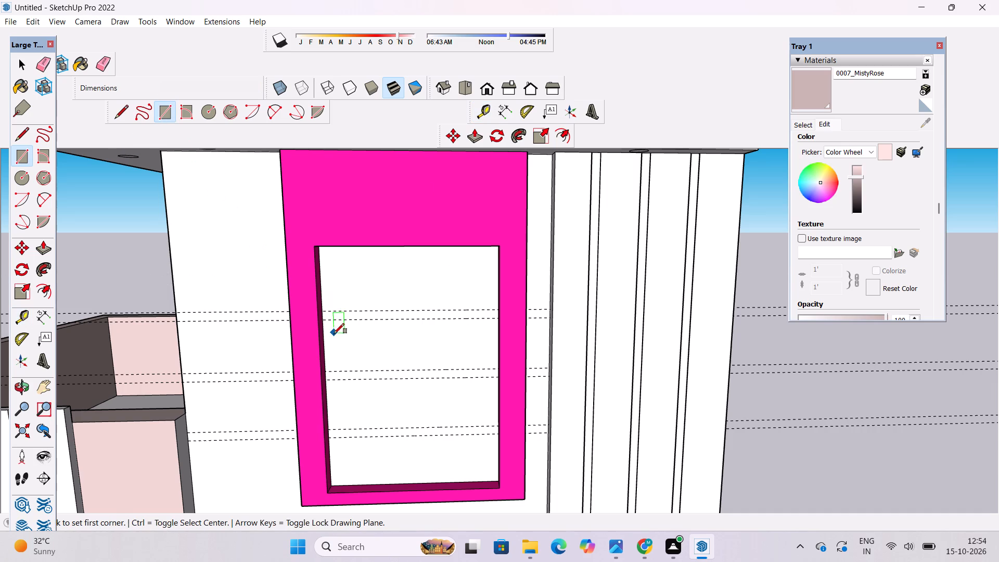
scroll(392, 316, "up", 4)
scroll(345, 314, "up", 2)
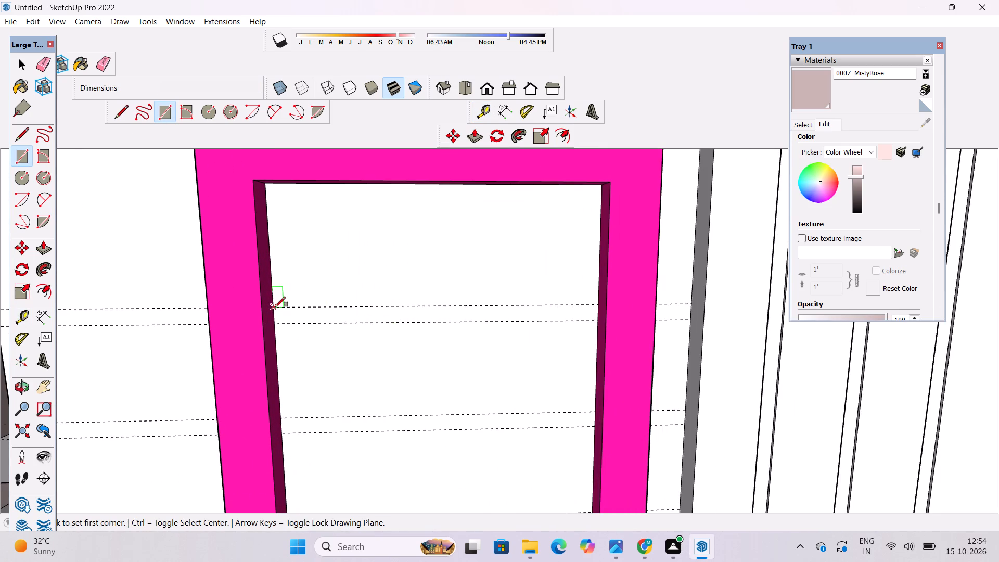
left_click(275, 307)
left_click(598, 320)
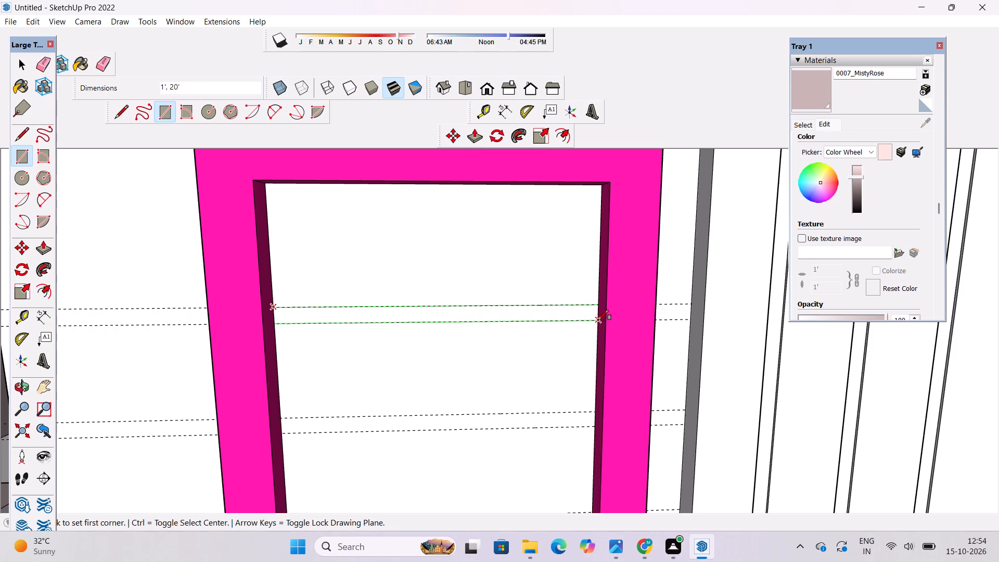
scroll(372, 271, "down", 10)
scroll(392, 351, "up", 9)
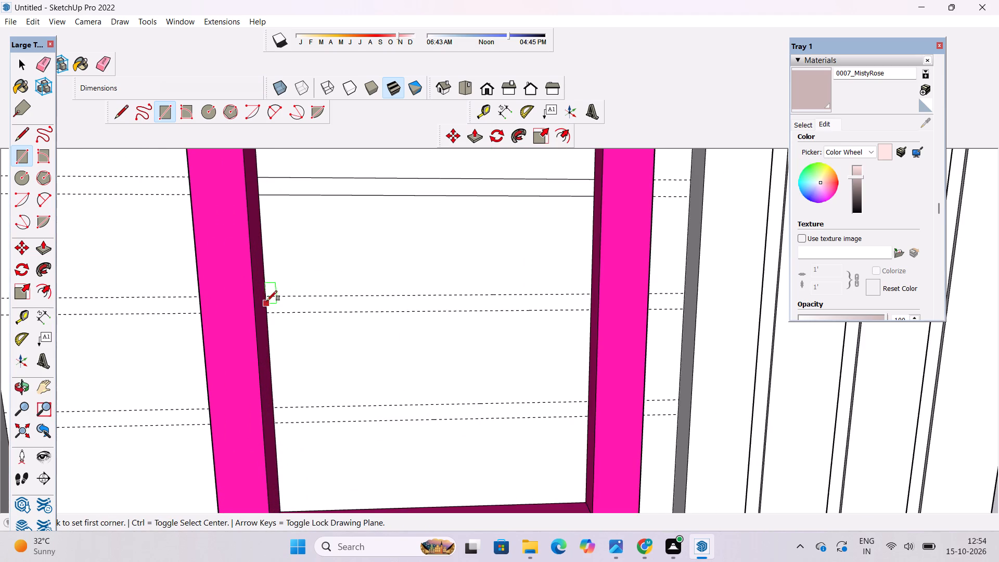
left_click(265, 296)
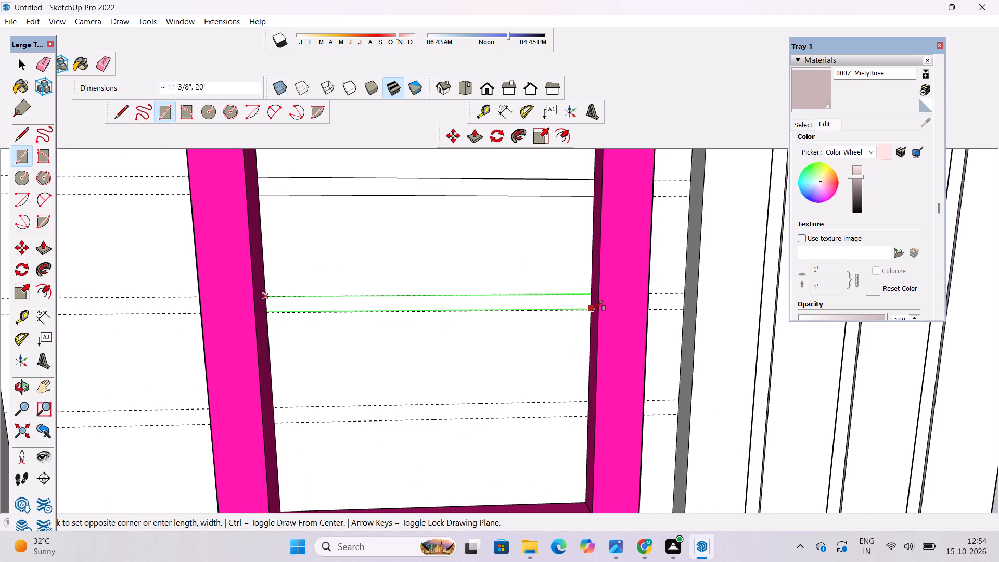
left_click(589, 310)
Draw a full-width rectangle between the lowest pair of guides on the window recess's back face.
scroll(463, 249, "down", 5)
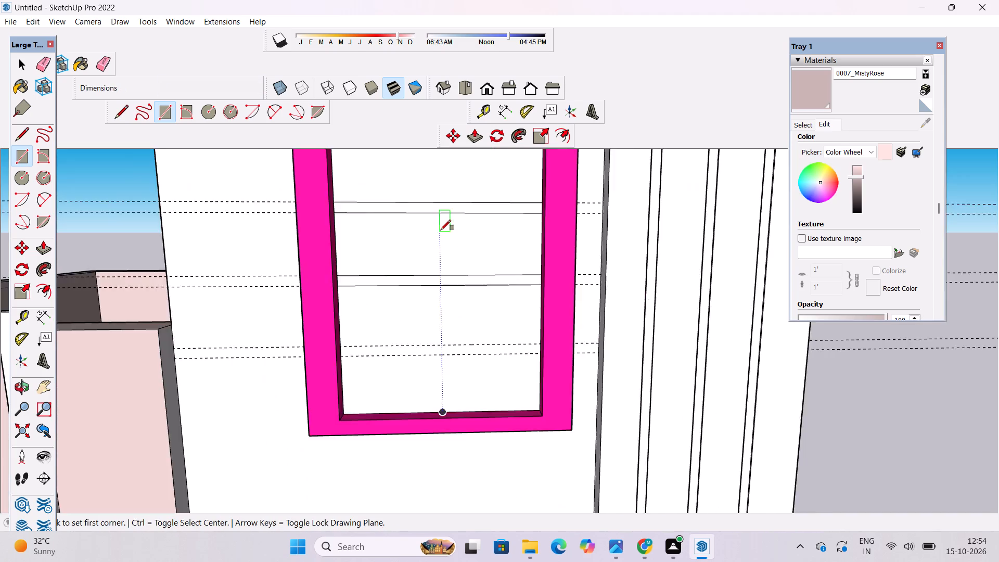
scroll(441, 230, "down", 4)
scroll(482, 351, "up", 5)
scroll(530, 325, "up", 1)
scroll(286, 286, "up", 3)
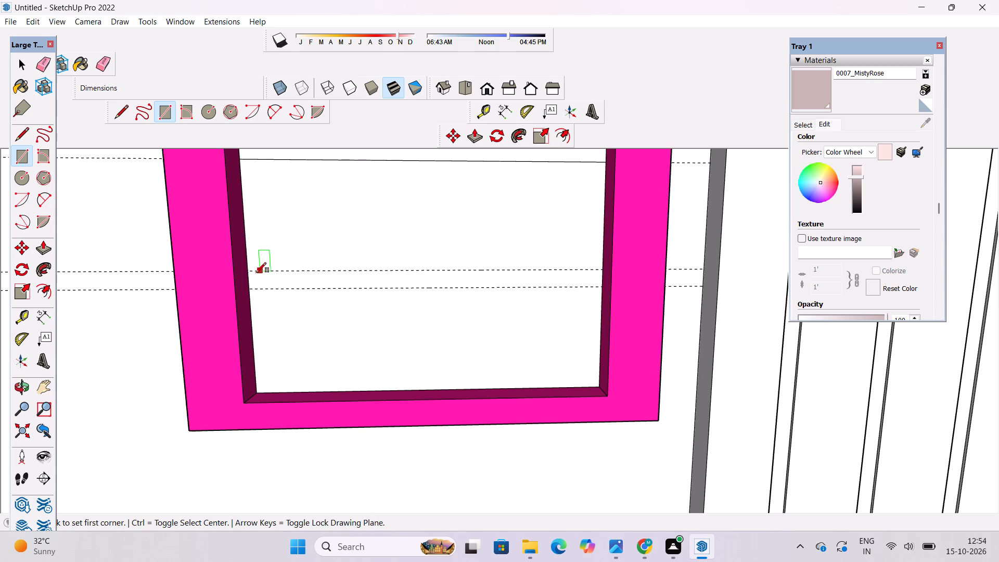
left_click(250, 271)
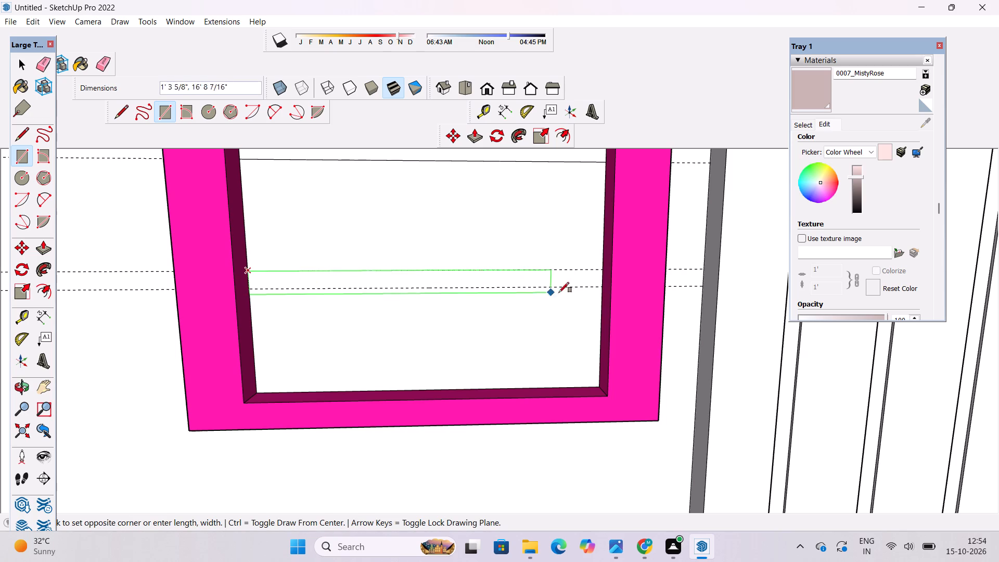
left_click(603, 287)
Erase the three pairs of horizontal guides running across the upper window recess.
scroll(289, 331, "down", 8)
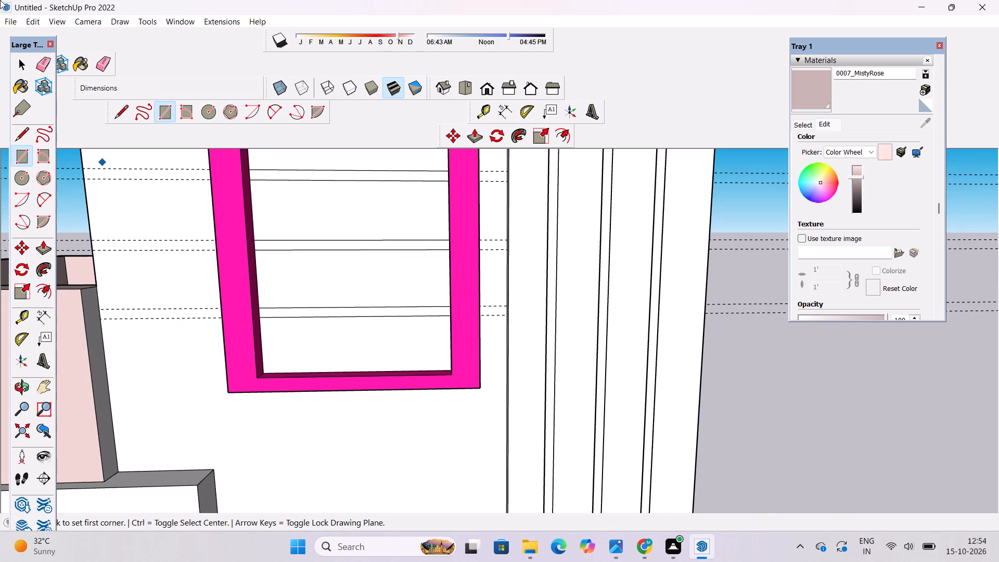
left_click(98, 58)
left_click_drag(147, 163, 163, 260)
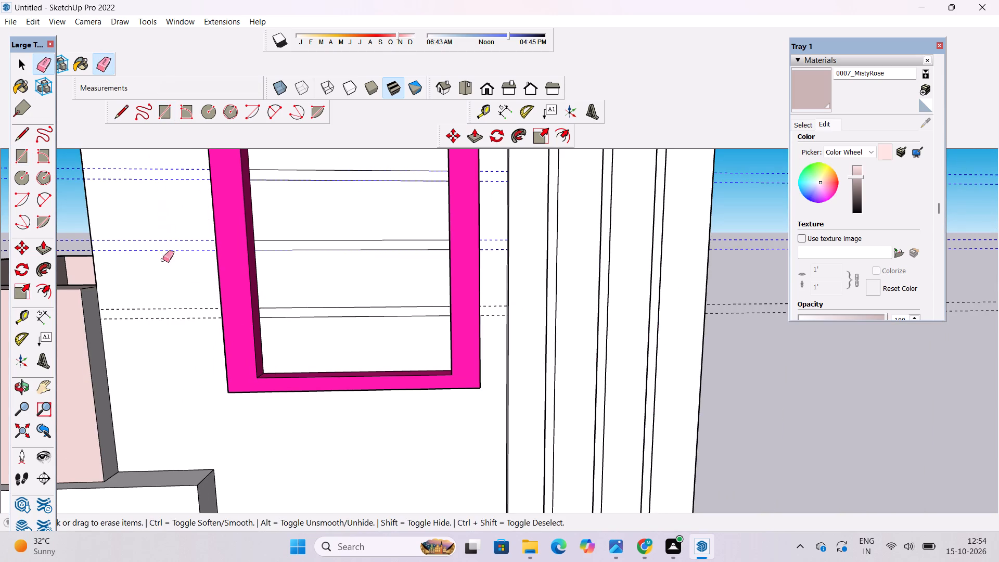
left_click_drag(163, 260, 168, 318)
Examine the window recess with its three horizontal bars and the surrounding tower band from several angles.
key("o")
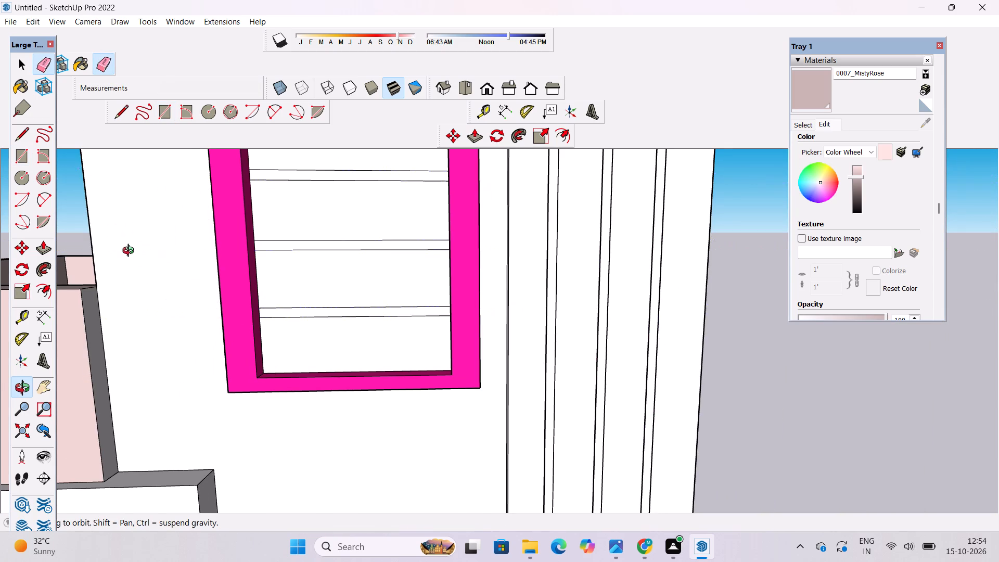
scroll(142, 260, "down", 5)
left_click_drag(173, 310, 355, 343)
scroll(375, 325, "down", 5)
left_click_drag(398, 357, 362, 368, "shift")
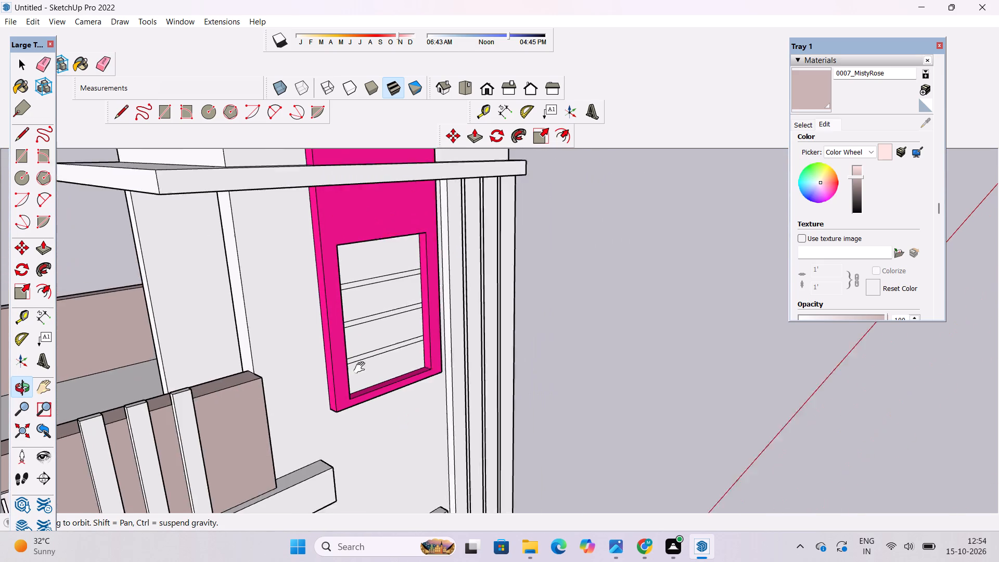
left_click_drag(362, 368, 338, 375, "shift")
scroll(339, 376, "up", 2)
left_click_drag(332, 362, 369, 384)
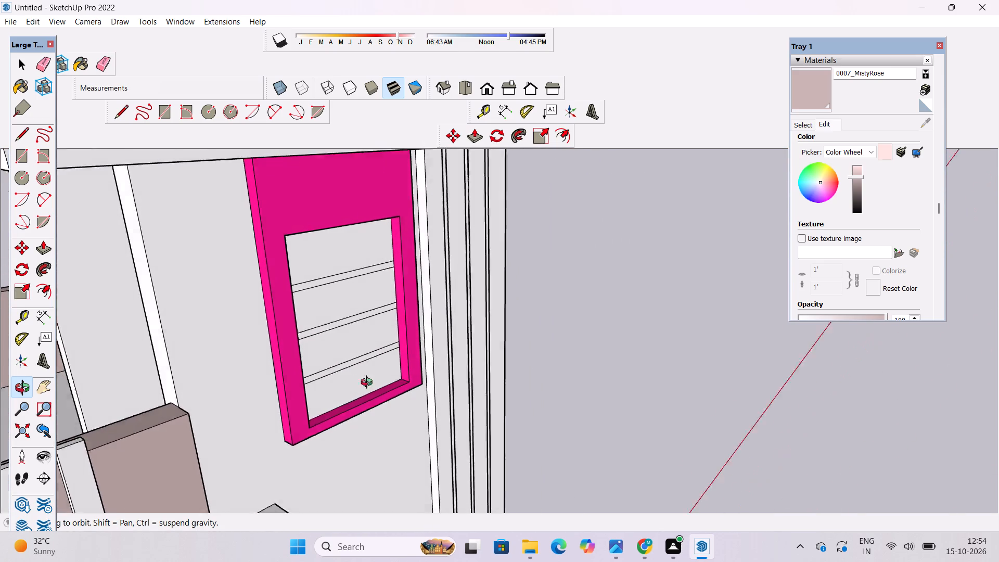
left_click_drag(369, 384, 395, 391)
left_click_drag(391, 384, 389, 420, "shift")
left_click_drag(385, 419, 368, 358)
left_click_drag(355, 396, 353, 364, "shift")
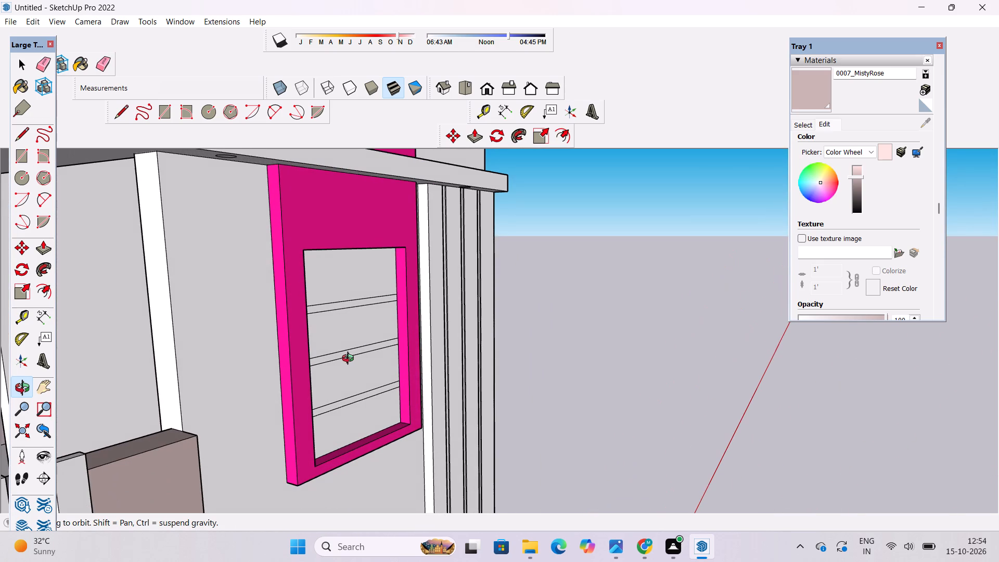
scroll(349, 359, "down", 4)
left_click_drag(360, 367, 342, 380)
left_click_drag(325, 379, 289, 375)
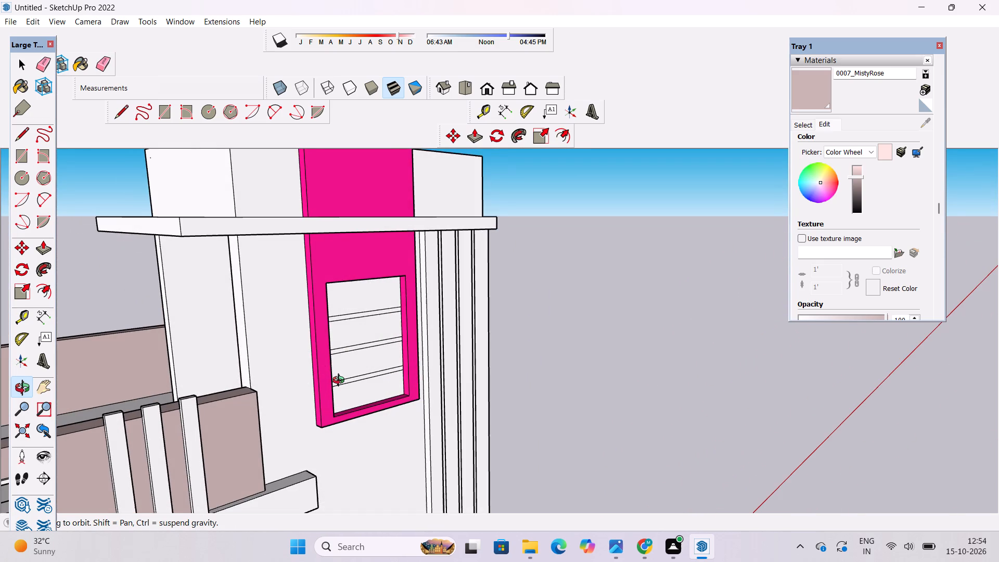
scroll(340, 375, "down", 1)
left_click_drag(340, 375, 325, 375, "shift")
left_click_drag(325, 375, 238, 377, "shift")
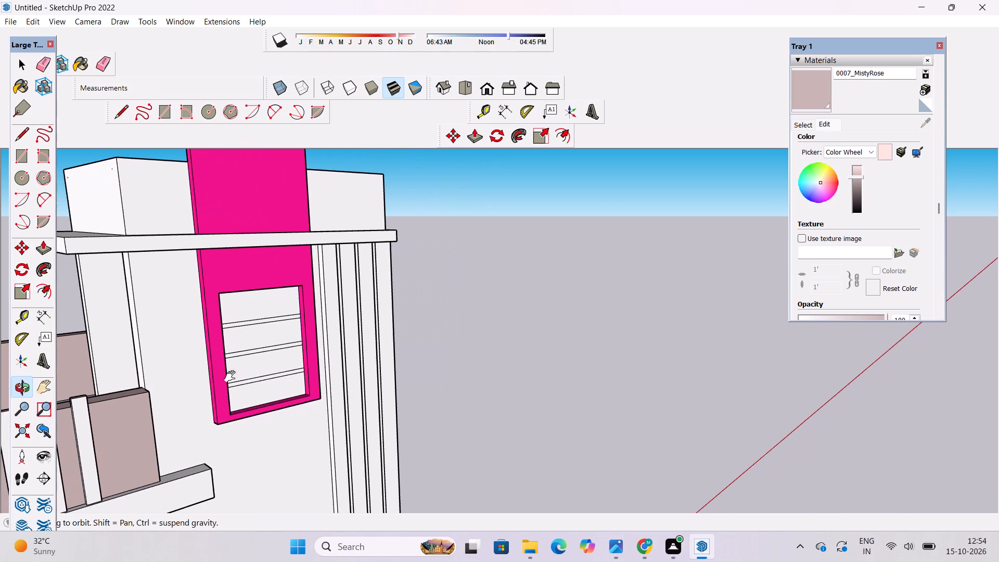
left_click_drag(333, 375, 251, 375, "shift")
left_click_drag(162, 380, 252, 378)
left_click_drag(273, 381, 236, 381)
scroll(228, 377, "down", 4)
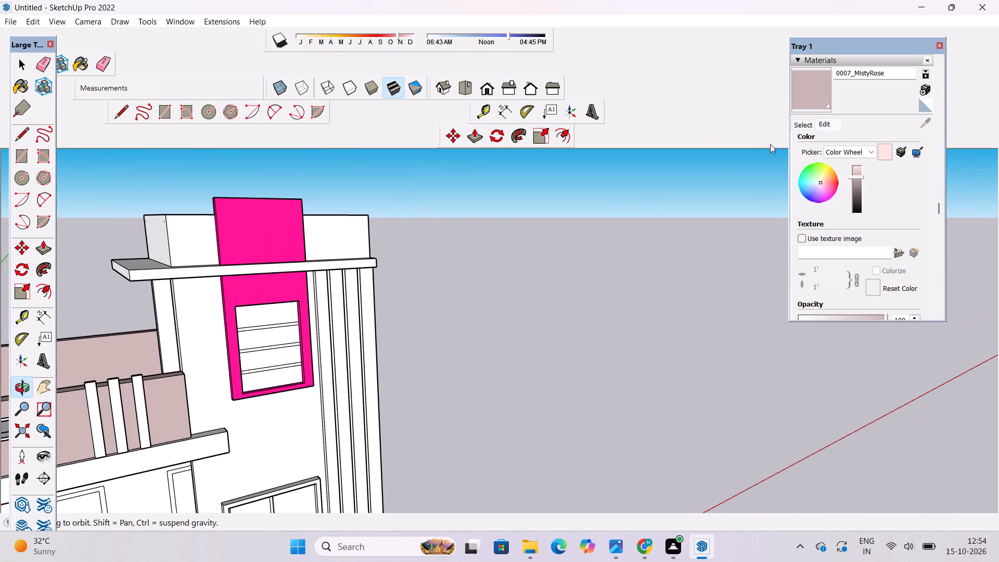
Paint the three horizontal bars on the window recess's back face with 0137_Black from the Colors-Named collection.
left_click(804, 124)
left_click(863, 146)
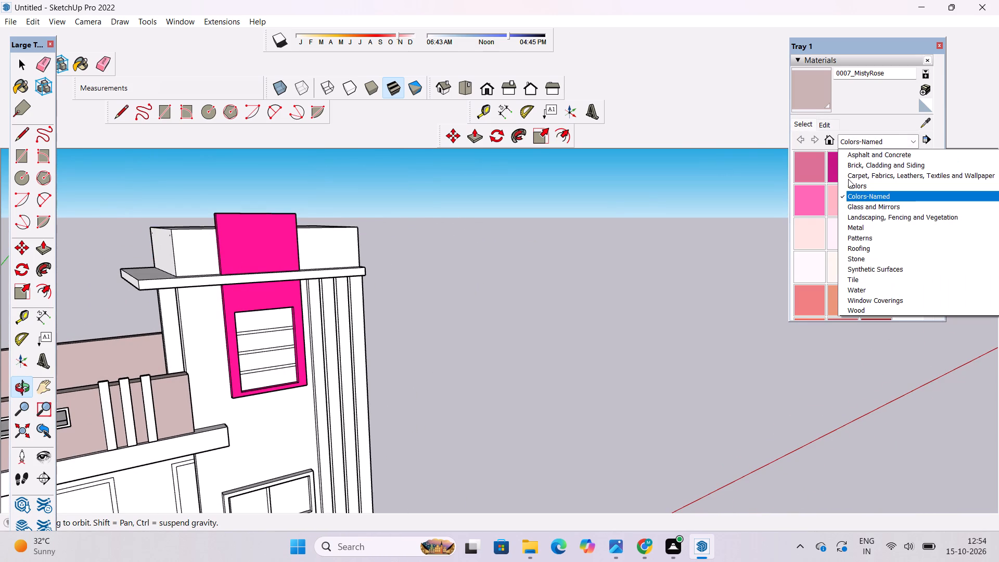
scroll(874, 266, "down", 10)
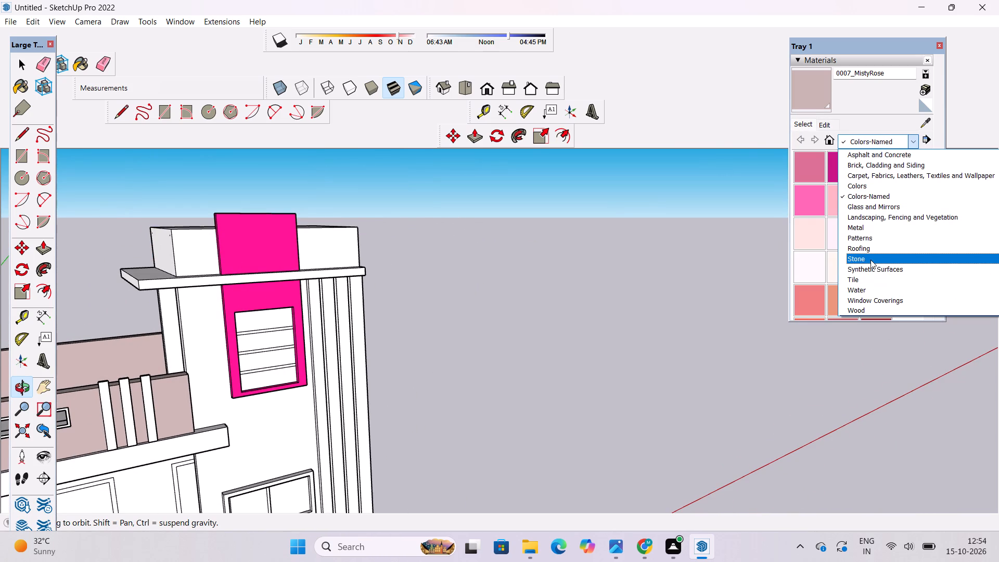
left_click(871, 198)
scroll(803, 230, "down", 4)
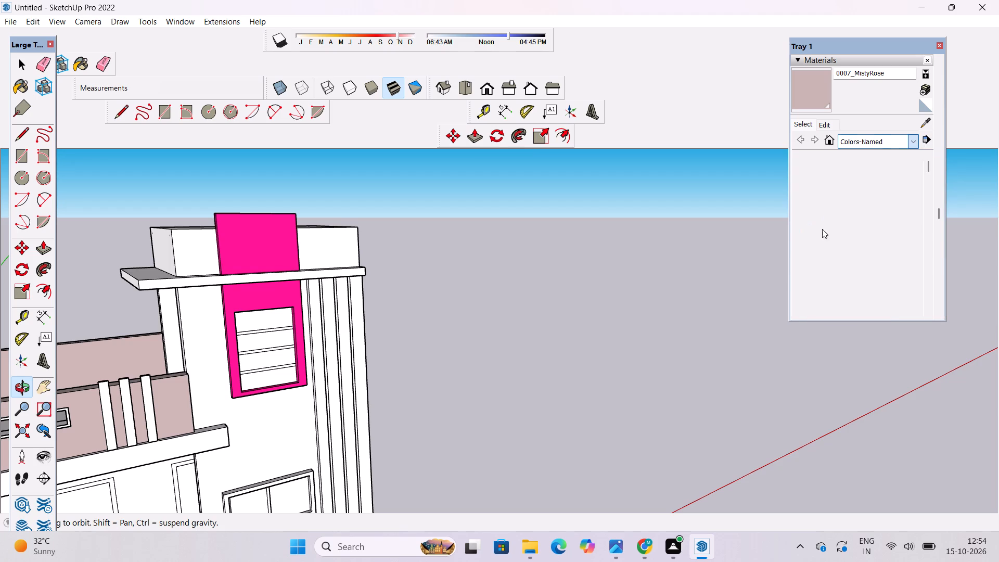
scroll(846, 224, "down", 20)
scroll(846, 224, "down", 2)
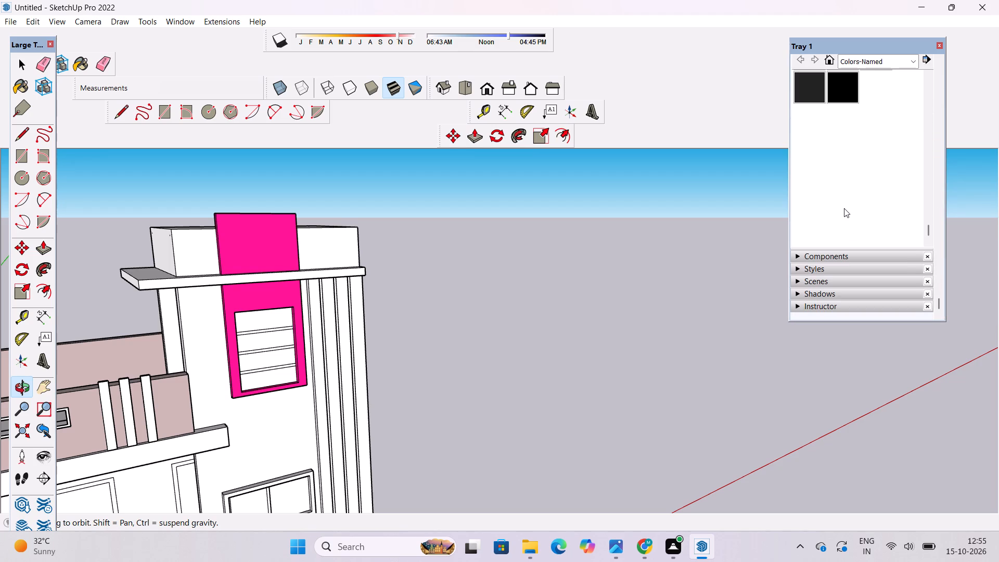
scroll(844, 208, "up", 1)
left_click(840, 154)
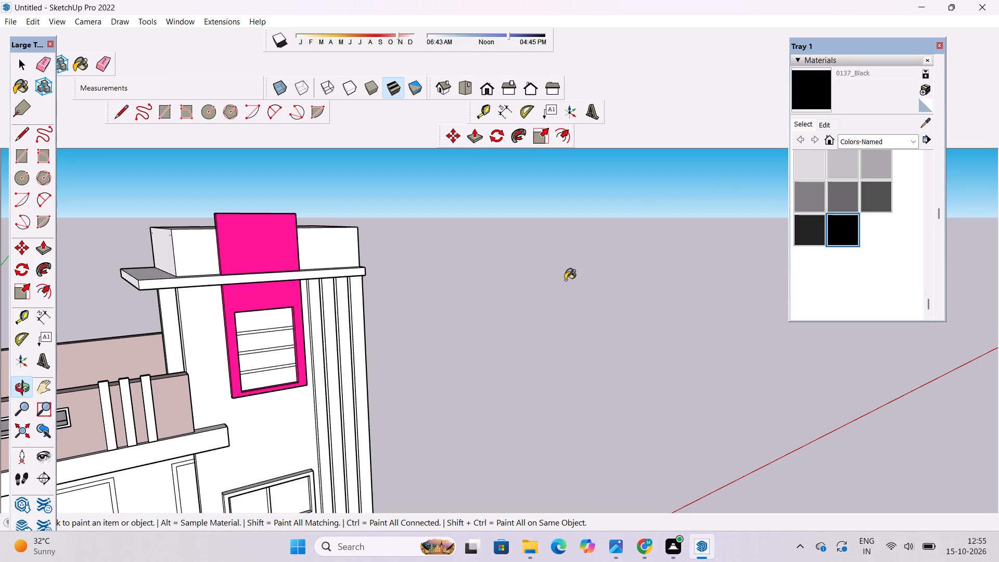
left_click(277, 349)
left_click(827, 123)
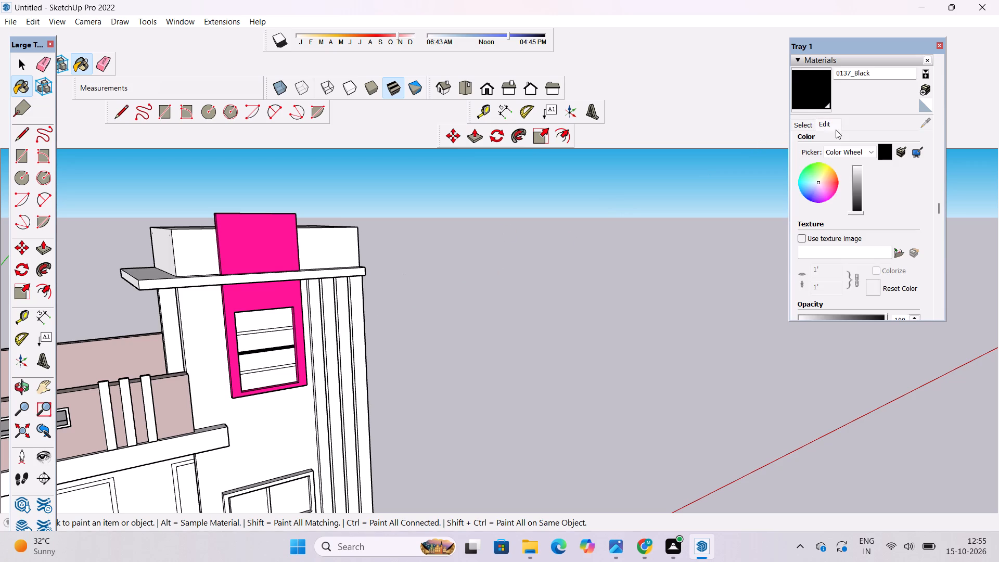
left_click(860, 210)
scroll(273, 388, "up", 18)
left_click(276, 346)
scroll(328, 412, "down", 9)
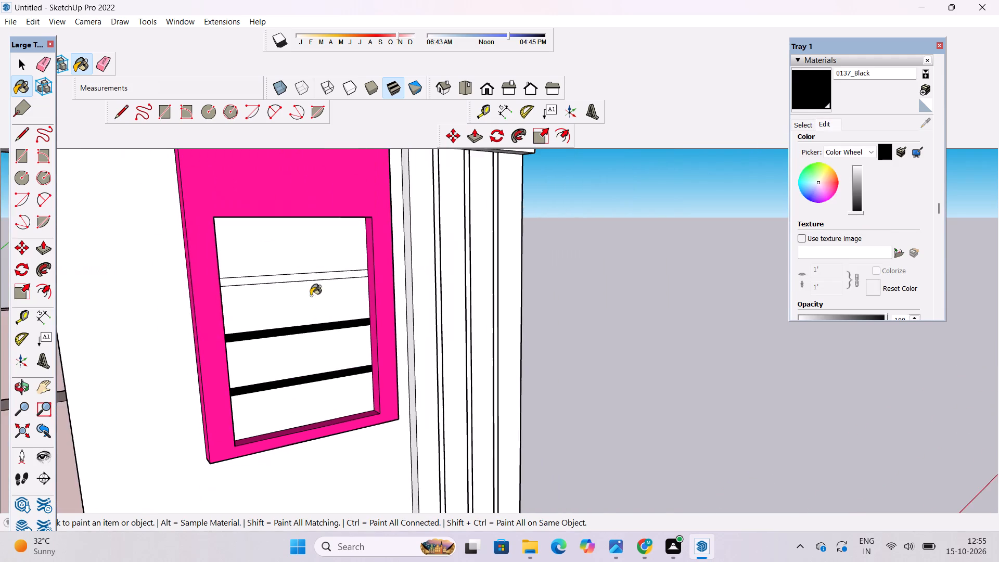
scroll(311, 256, "up", 6)
left_click(328, 310)
scroll(347, 287, "down", 6)
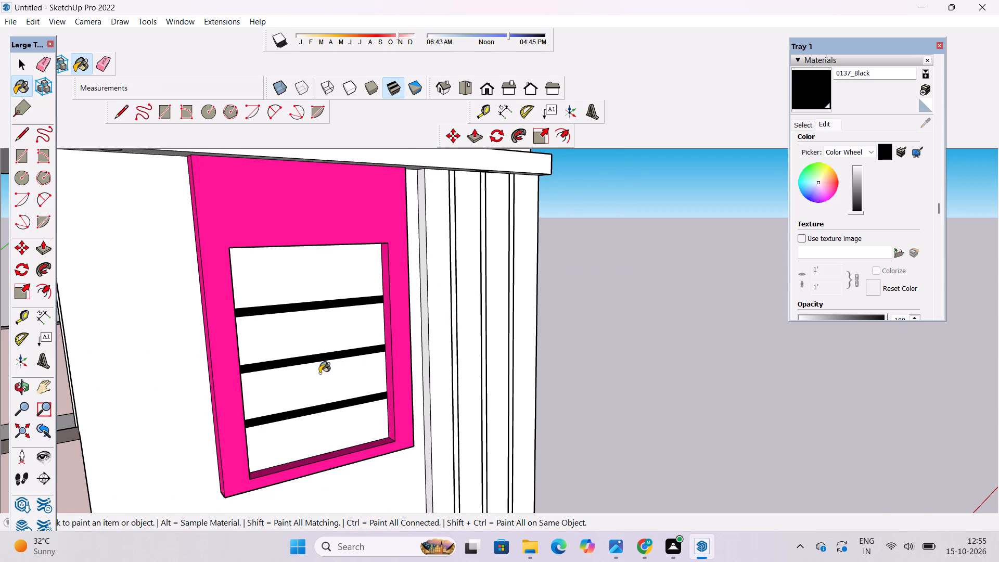
Review the whole front elevation of the building, from the ground gates up to the tower top.
scroll(309, 389, "down", 15)
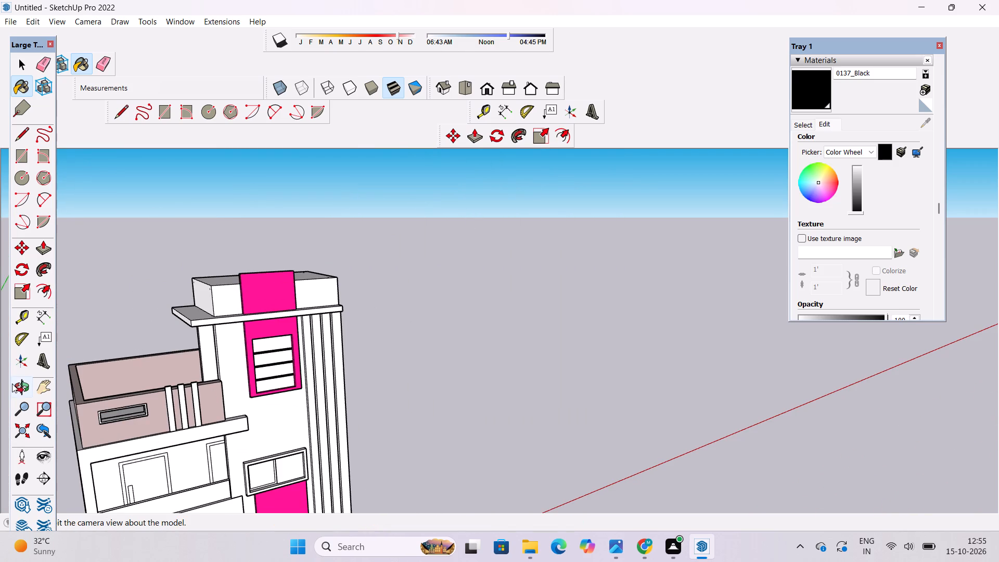
left_click(15, 385)
scroll(222, 288, "down", 6)
left_click_drag(291, 398, 215, 279)
scroll(254, 358, "down", 5)
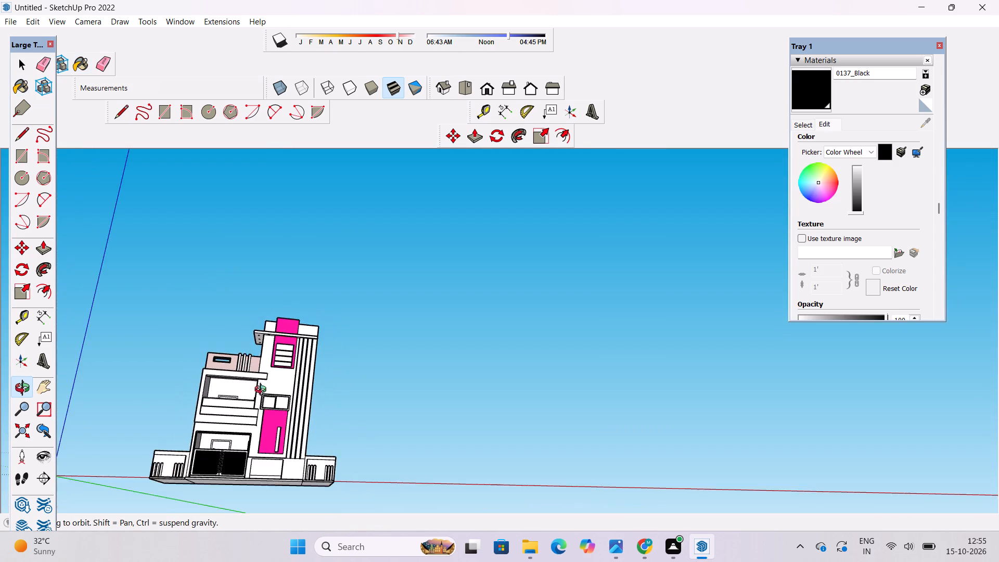
left_click_drag(263, 410, 263, 505)
scroll(271, 385, "up", 7)
left_click_drag(291, 423, 257, 389)
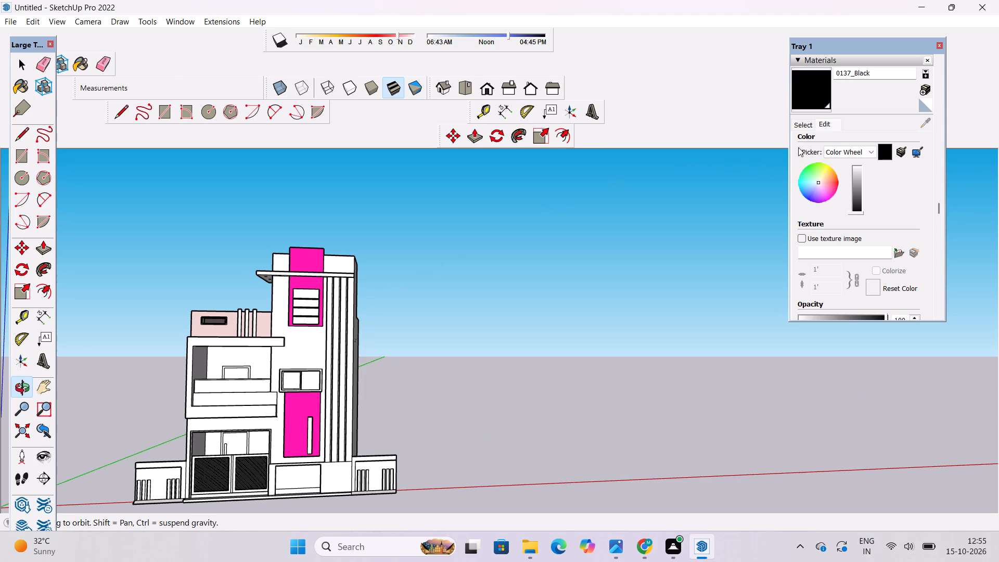
Paint the first vertical fin's front and right side and the second fin's left side and front with 0111_SlateGray on the pale pink wall.
left_click(800, 126)
scroll(839, 195, "up", 3)
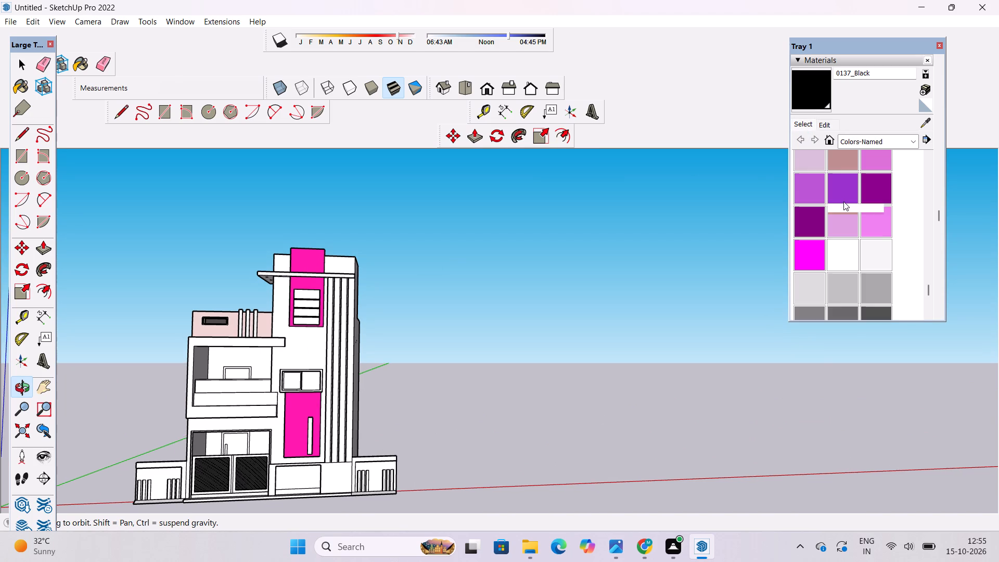
scroll(843, 201, "up", 2)
left_click(870, 249)
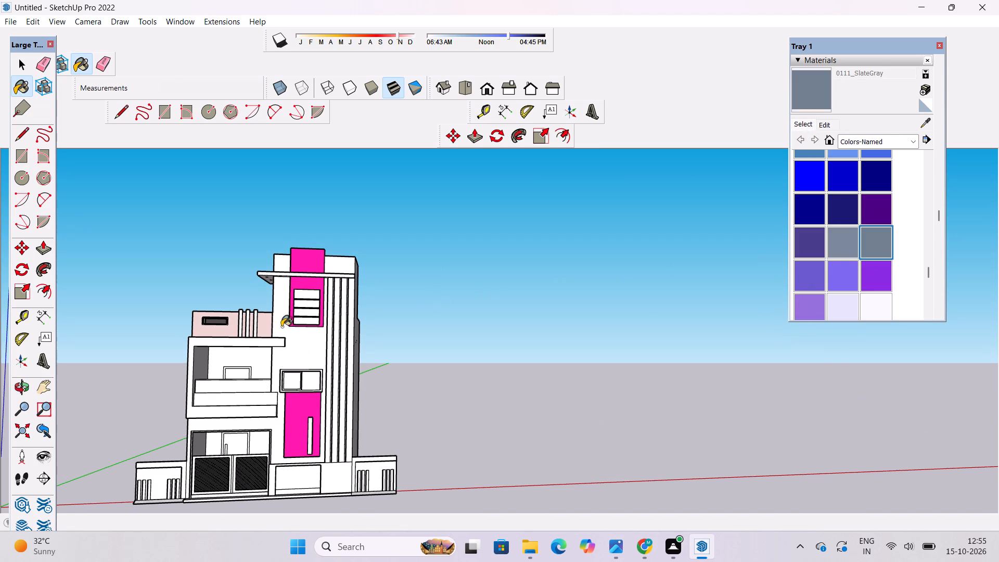
scroll(258, 329, "up", 20)
scroll(247, 329, "up", 3)
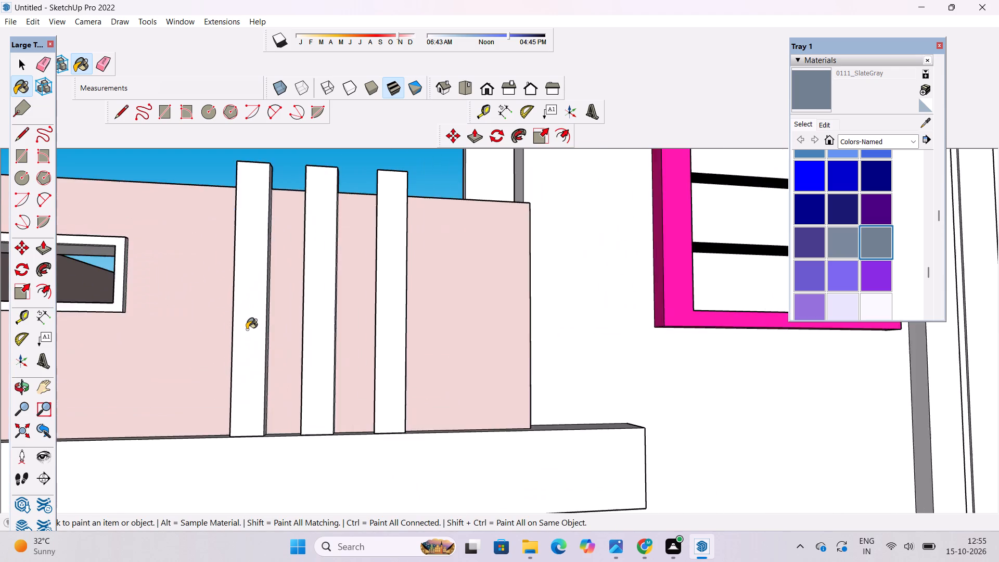
scroll(247, 329, "up", 8)
left_click(256, 329)
scroll(300, 384, "up", 3)
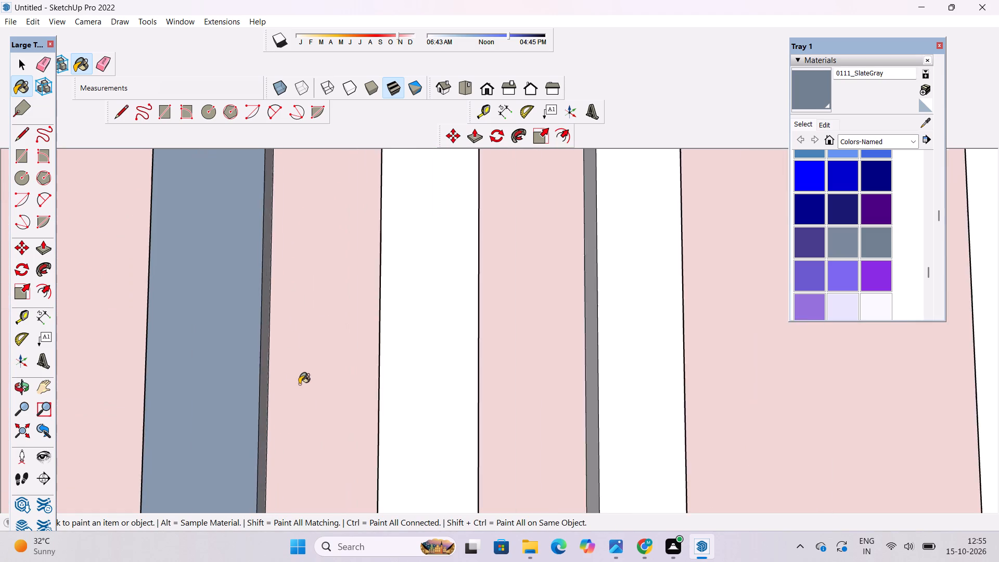
scroll(299, 384, "up", 11)
left_click(254, 375)
left_click(534, 352)
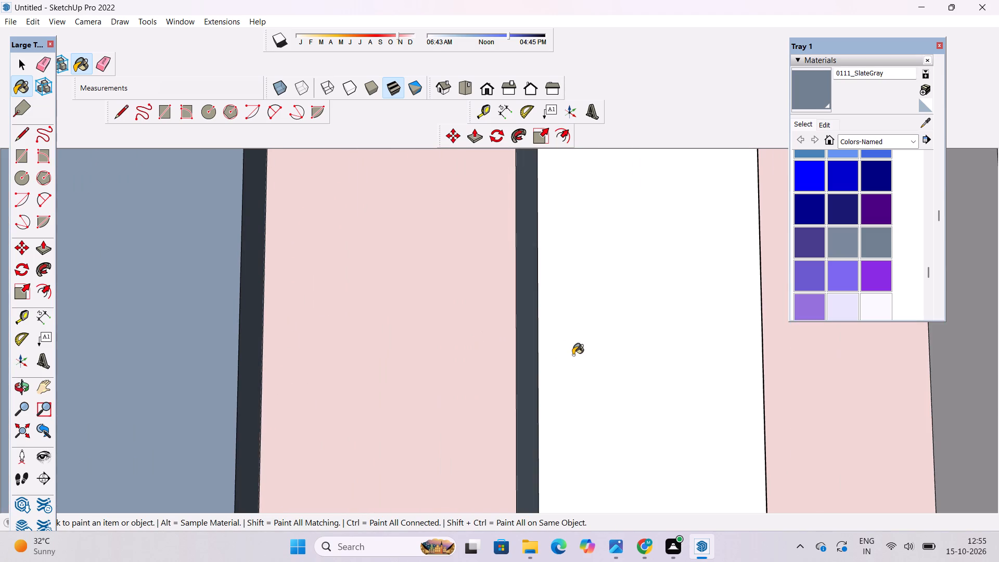
left_click(573, 355)
Paint the second fin's right side and the third fin's left side and front face with 0111_SlateGray.
scroll(139, 346, "down", 14)
scroll(540, 402, "up", 5)
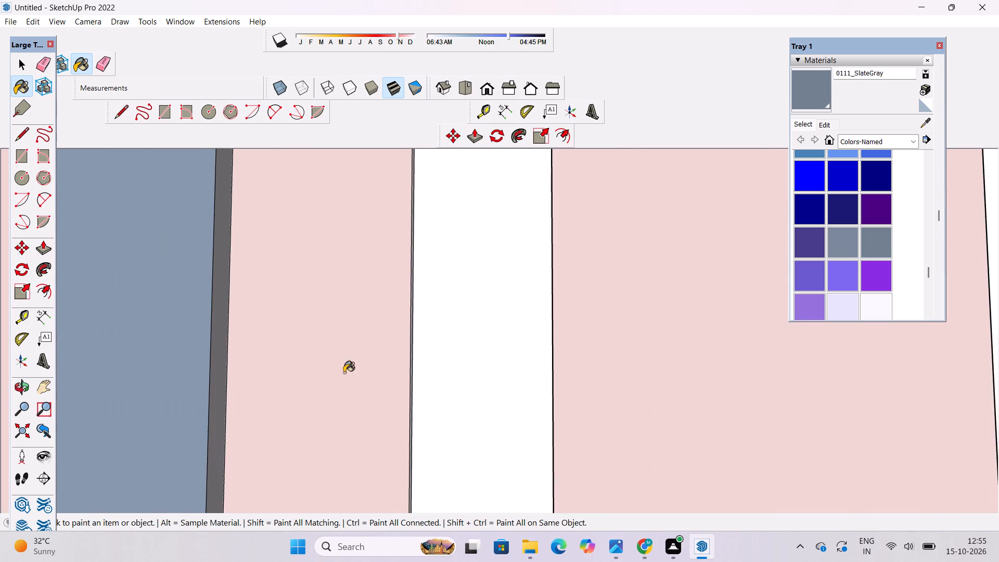
scroll(334, 373, "up", 3)
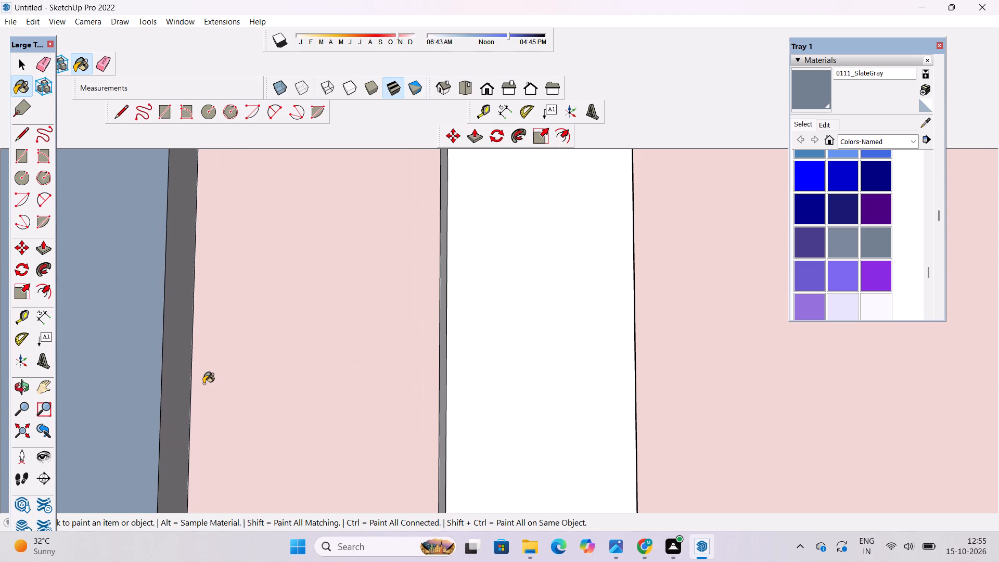
left_click(176, 361)
scroll(425, 324, "down", 5)
scroll(278, 369, "up", 4)
scroll(546, 339, "up", 4)
left_click(485, 324)
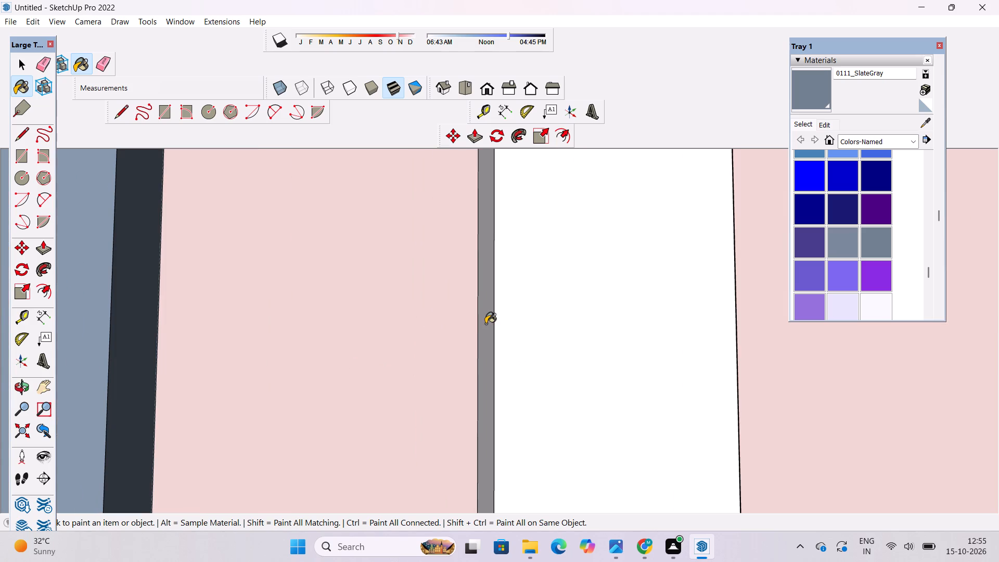
left_click(536, 324)
Paint the first vertical fin's left side and the third fin's right side on the pale pink wall with 0111_SlateGray.
scroll(0, 381, "down", 11)
scroll(158, 308, "down", 10)
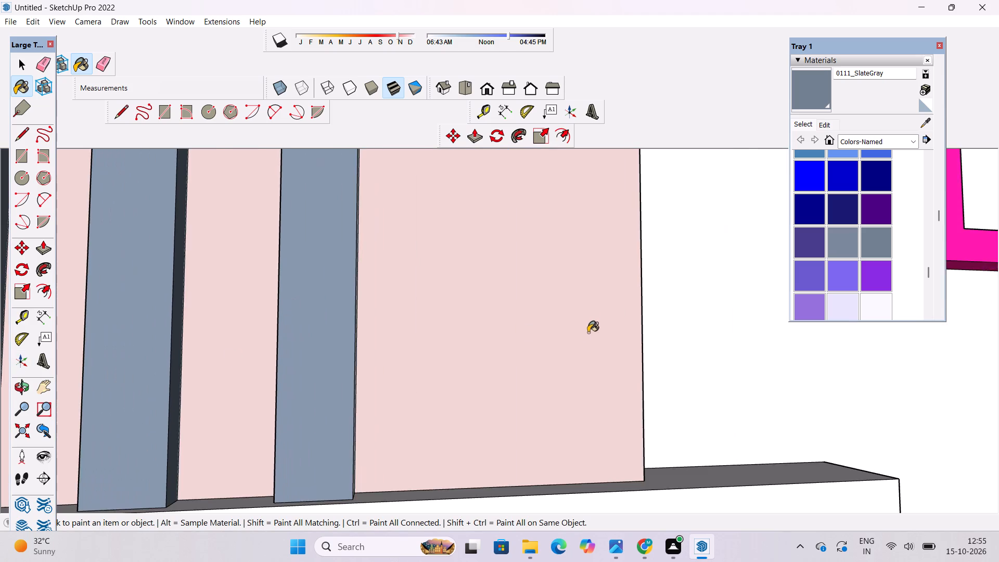
scroll(588, 322, "down", 7)
scroll(206, 324, "up", 15)
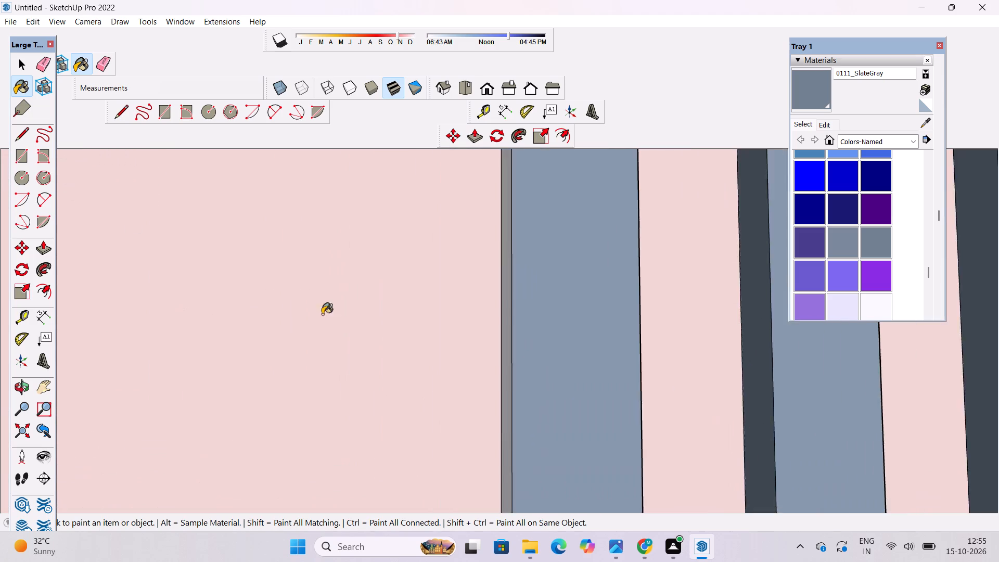
scroll(322, 314, "up", 3)
left_click(584, 297)
scroll(95, 322, "down", 5)
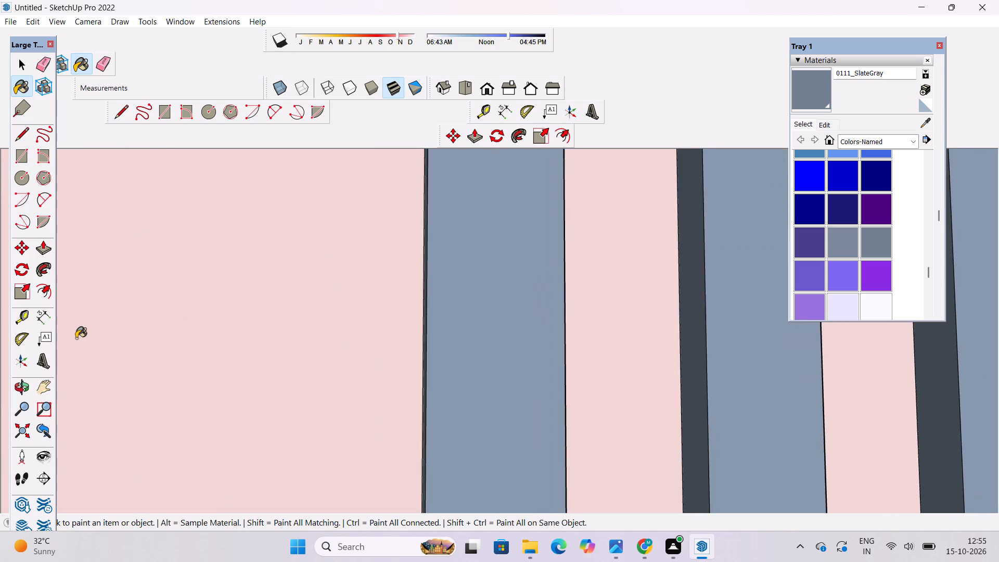
scroll(76, 338, "down", 20)
scroll(582, 302, "up", 5)
scroll(575, 298, "down", 3)
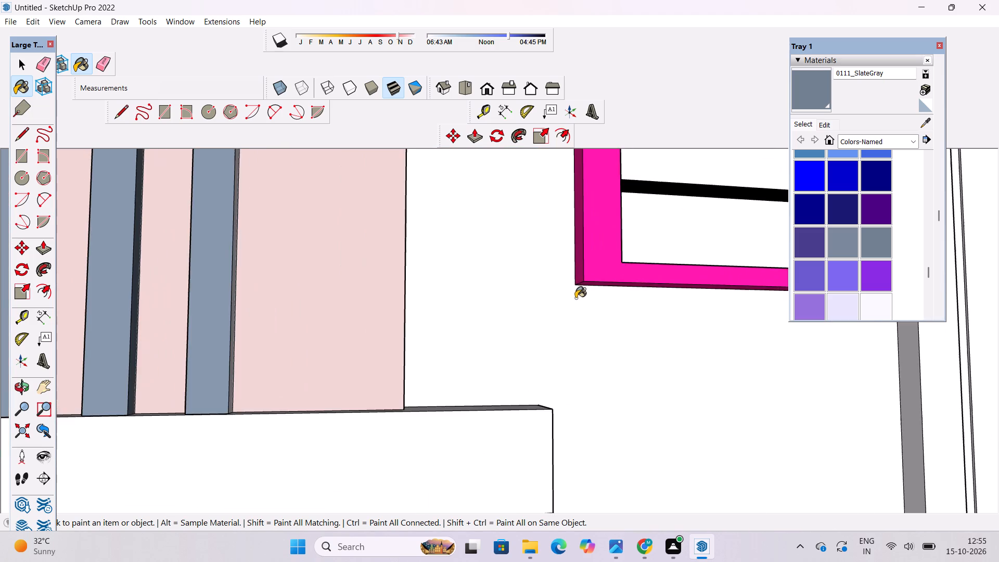
scroll(282, 328, "up", 17)
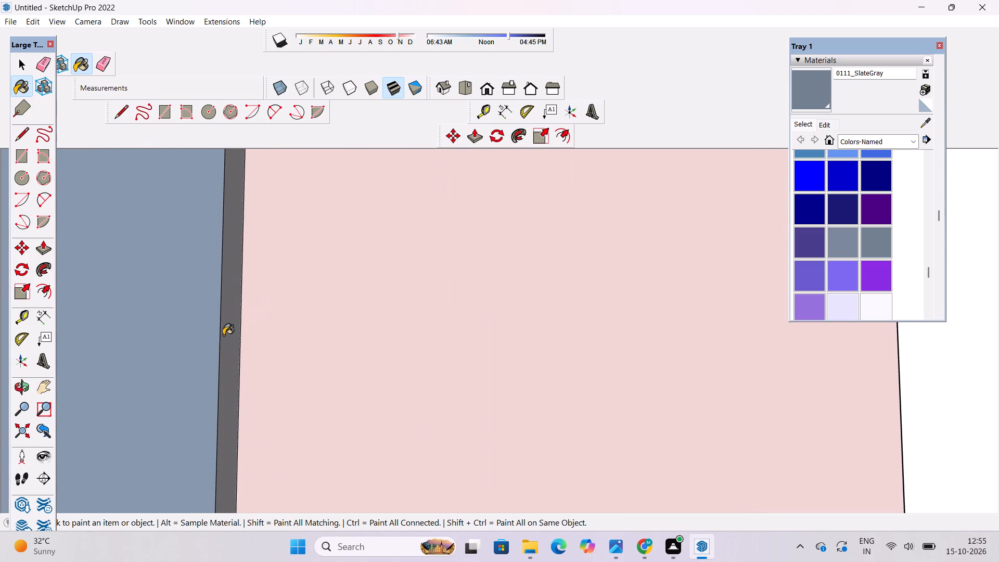
left_click(223, 336)
scroll(296, 324, "down", 20)
scroll(296, 324, "down", 4)
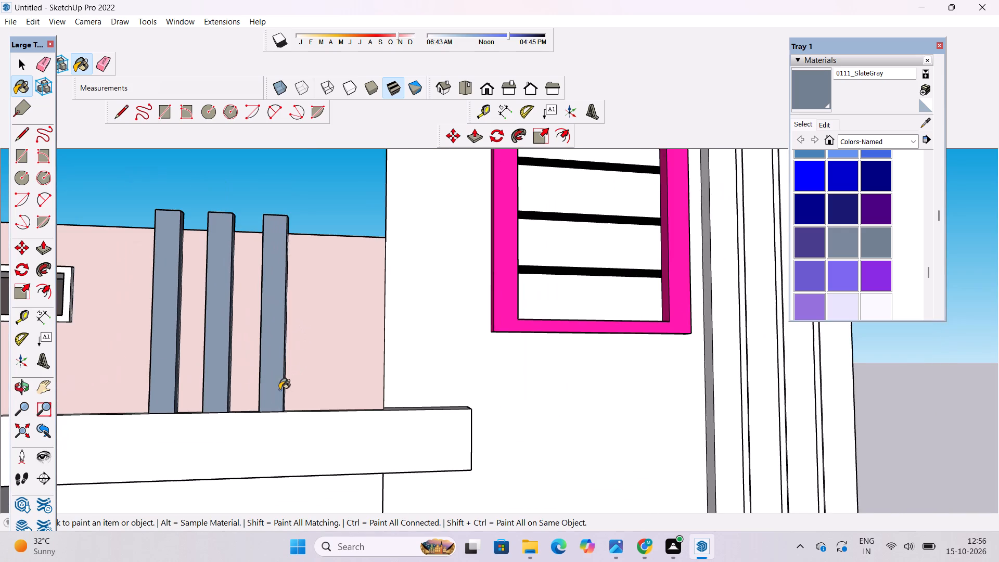
Paint the top faces of the three vertical fins on the pale pink wall with 0111_SlateGray.
left_click(20, 382)
left_click_drag(250, 257, 300, 427)
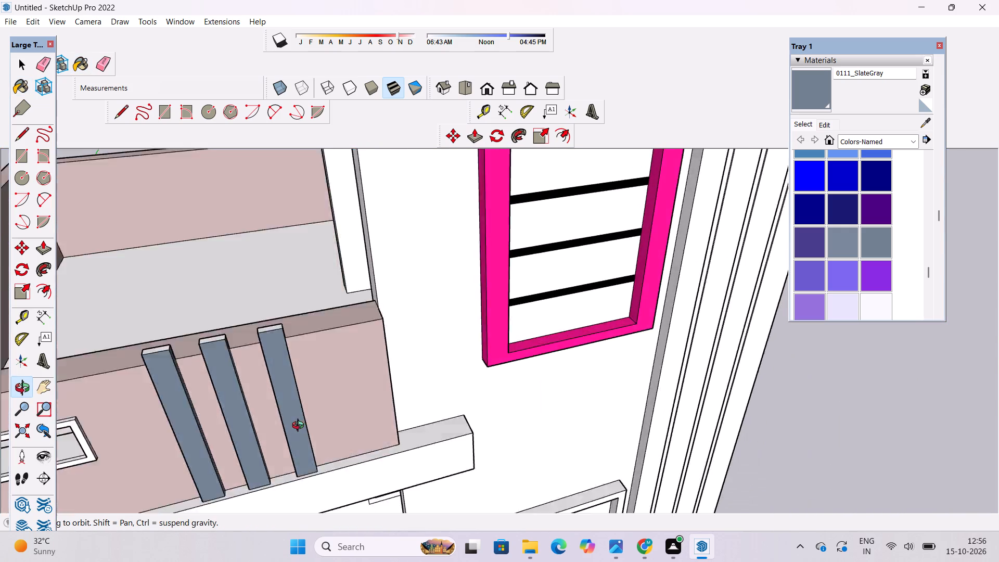
left_click_drag(300, 427, 309, 455)
left_click(809, 97)
scroll(668, 197, "down", 5)
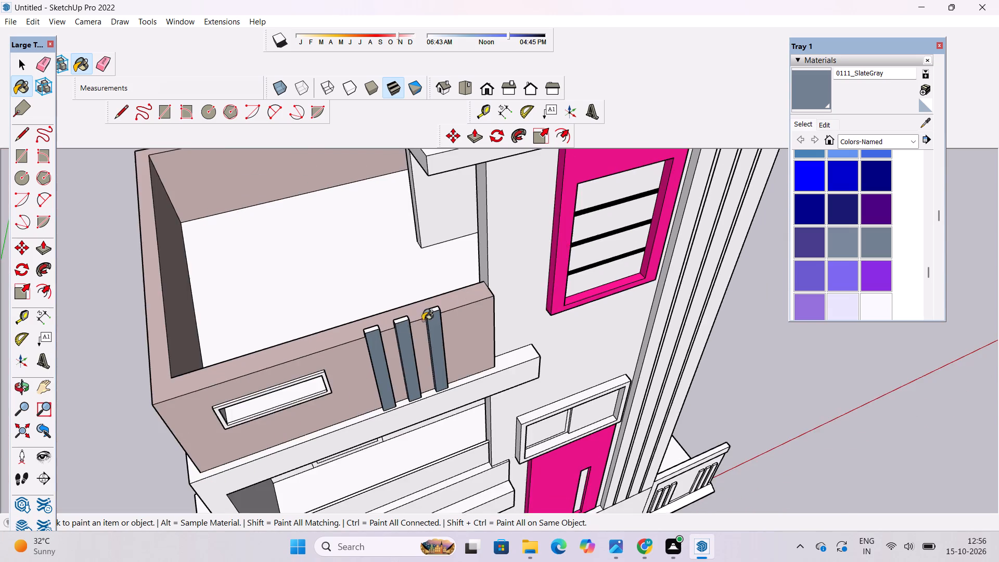
scroll(396, 331, "up", 14)
left_click(364, 320)
left_click(469, 289)
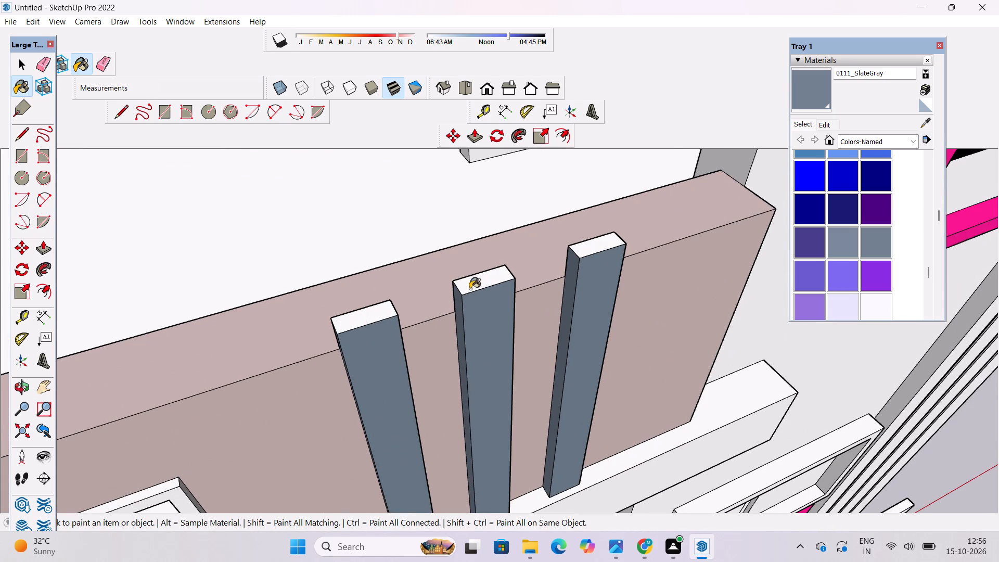
left_click(605, 242)
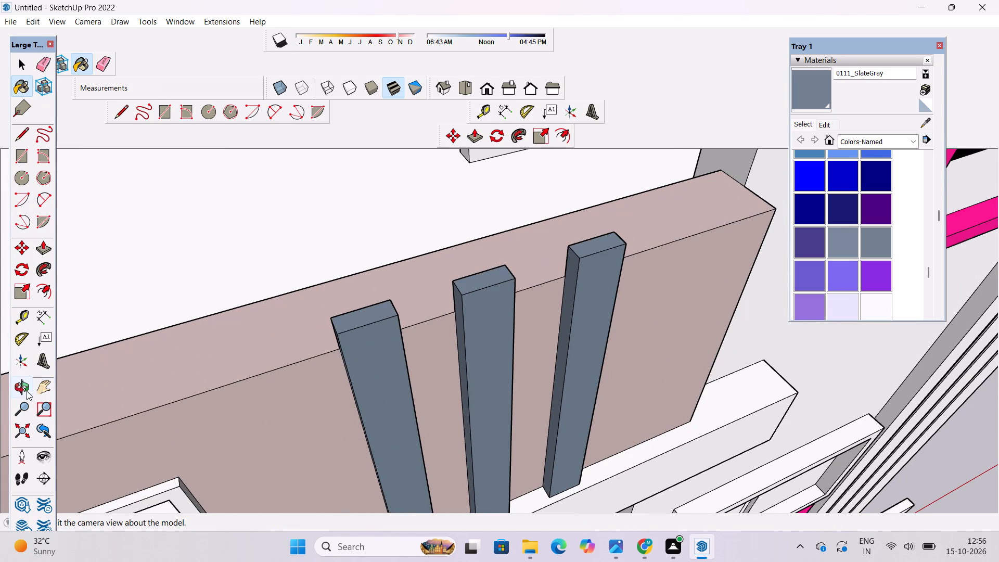
Paint the back faces of the three fins where they rise above the pale pink parapet with 0111_SlateGray.
left_click(24, 389)
left_click_drag(96, 373, 510, 382)
scroll(152, 399, "down", 5)
left_click_drag(132, 423, 173, 352)
scroll(465, 186, "up", 6)
scroll(366, 264, "down", 5)
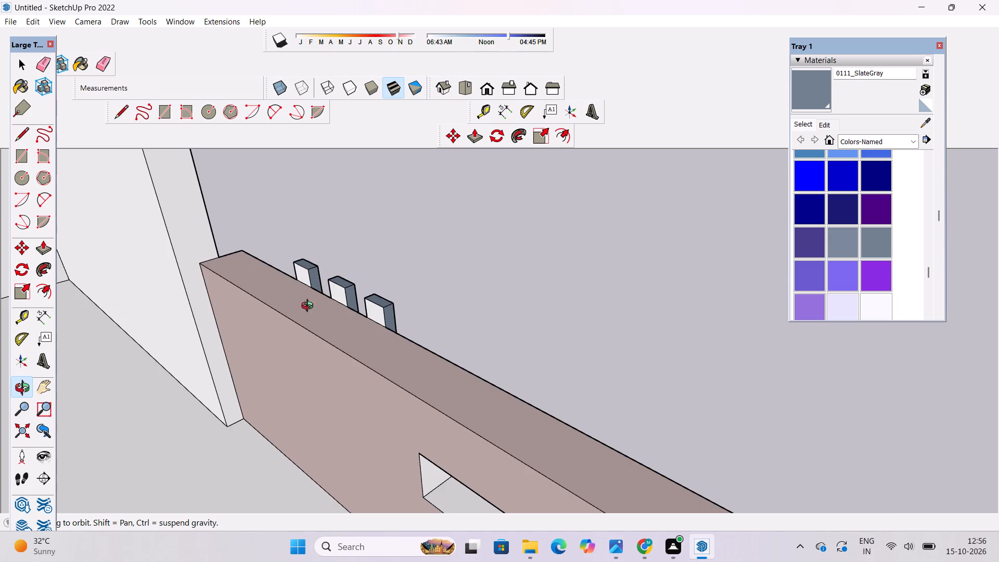
left_click_drag(304, 311, 331, 274)
scroll(360, 253, "up", 3)
left_click_drag(283, 318, 358, 280)
left_click(822, 90)
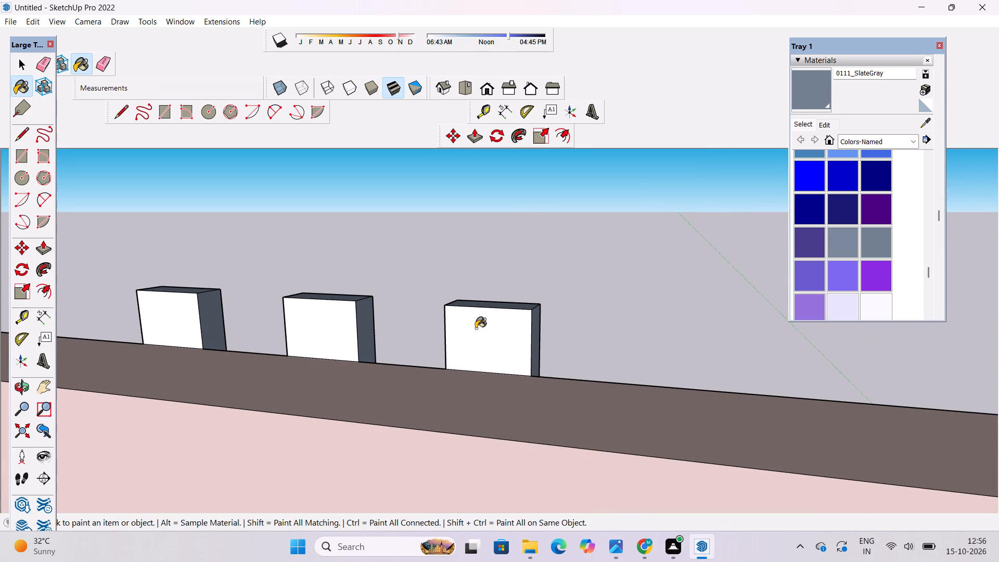
left_click(476, 328)
left_click(323, 329)
left_click(172, 313)
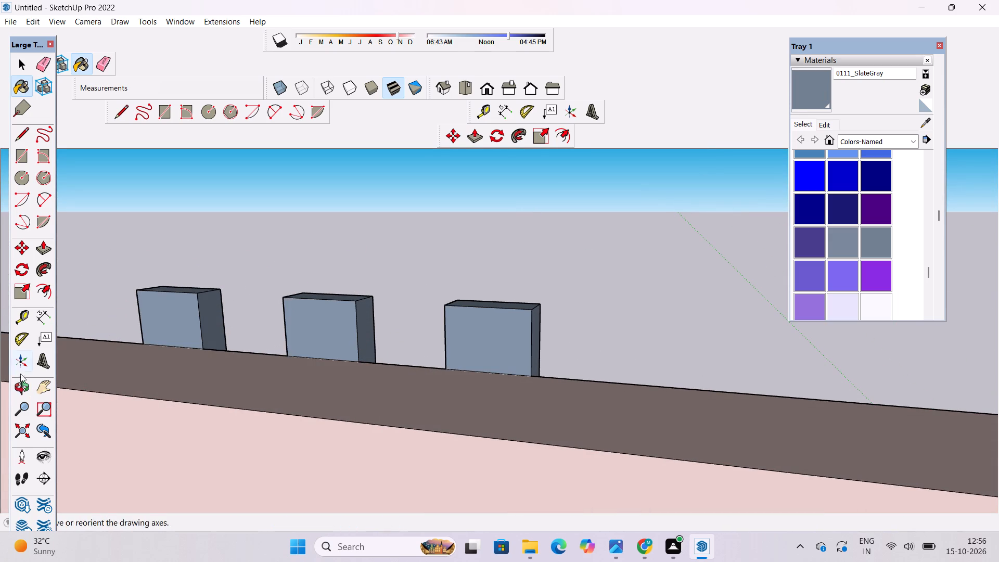
Darken the 0111_SlateGray material on the color wheel's brightness scale, with the front elevation in view.
left_click(15, 388)
left_click_drag(497, 311, 197, 313)
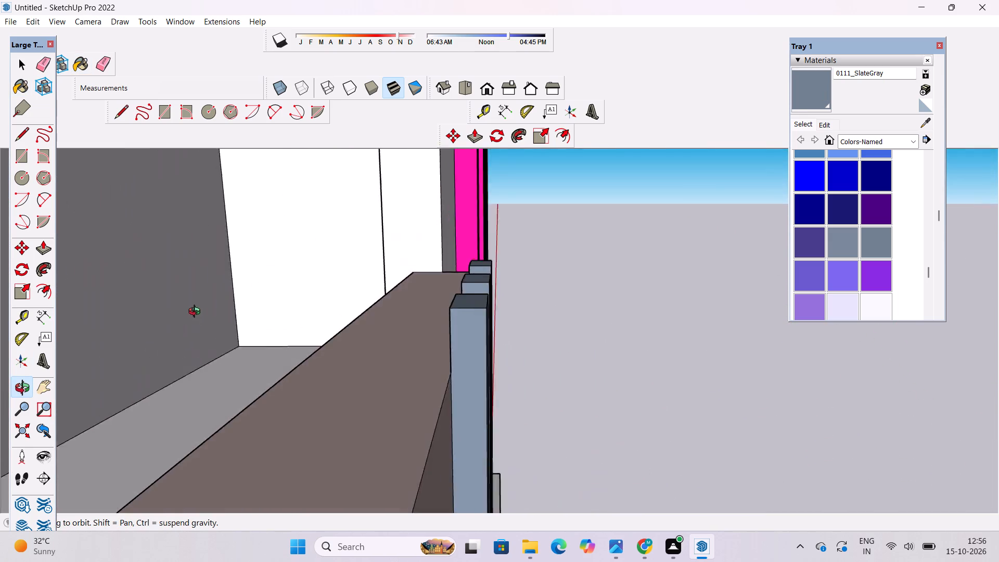
left_click_drag(197, 313, 171, 309)
scroll(399, 276, "down", 4)
left_click_drag(526, 336, 349, 288)
scroll(344, 287, "down", 5)
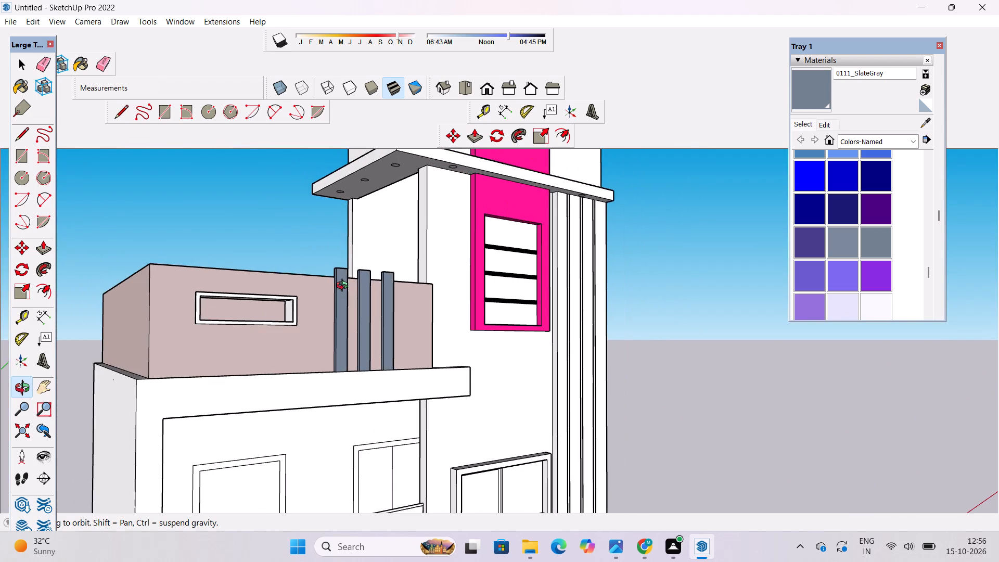
scroll(344, 287, "down", 3)
left_click_drag(457, 325, 337, 329)
scroll(340, 305, "down", 5)
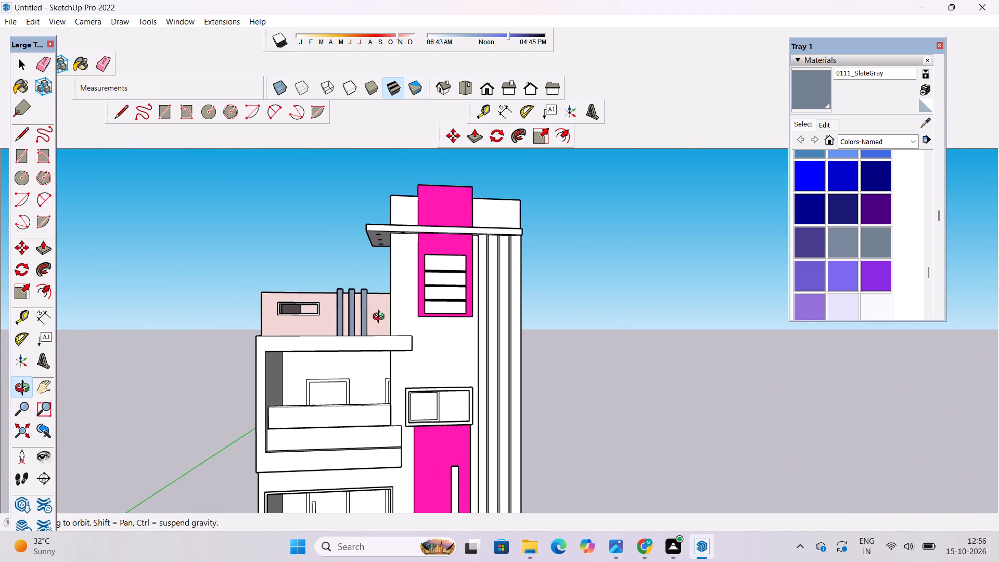
scroll(402, 335, "up", 2)
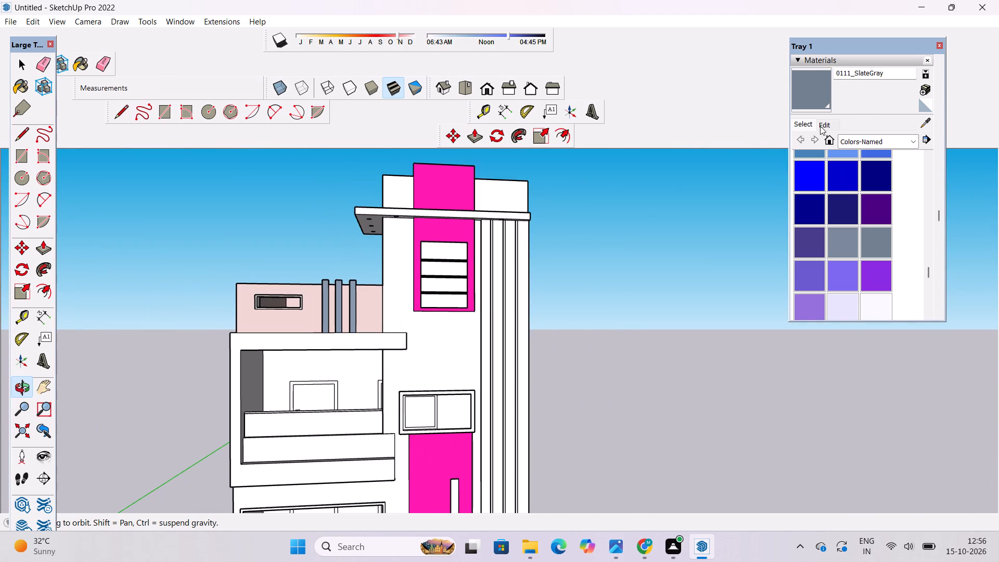
left_click(820, 126)
left_click(856, 192)
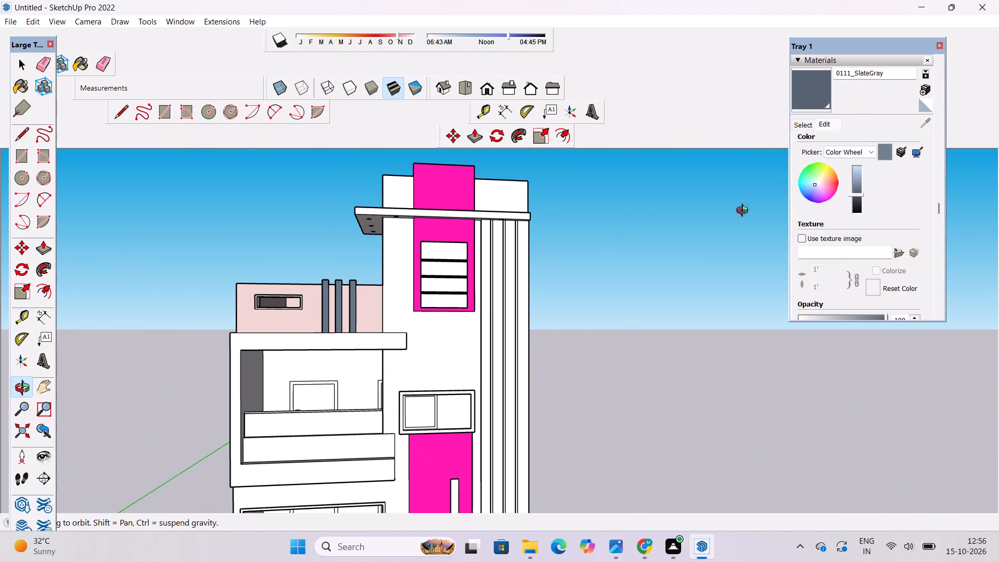
Paint the front faces of the tower's four tall vertical fins and the first fin's left side with the darkened 0111_SlateGray.
scroll(332, 270, "down", 4)
left_click(796, 96)
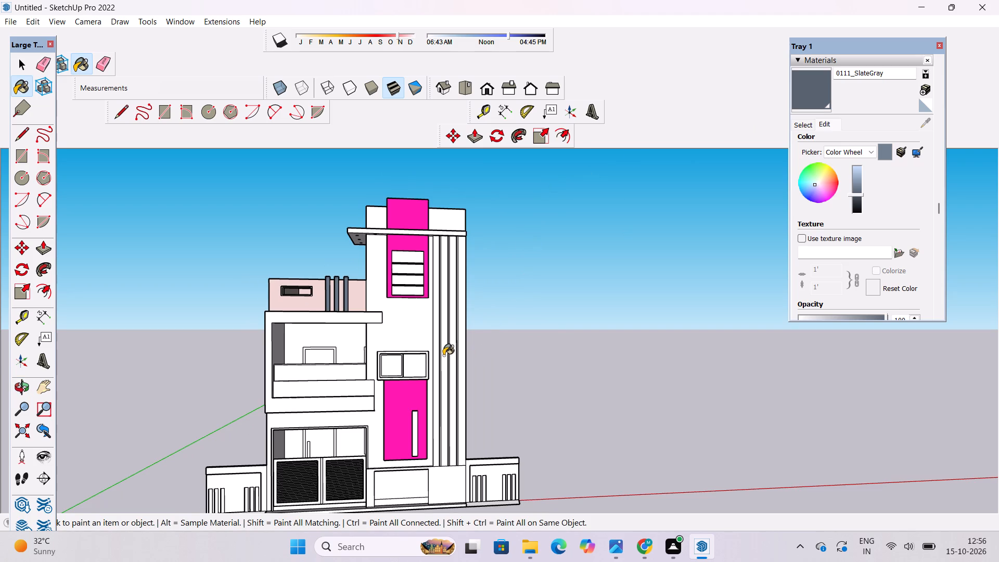
scroll(443, 355, "up", 3)
scroll(426, 420, "up", 9)
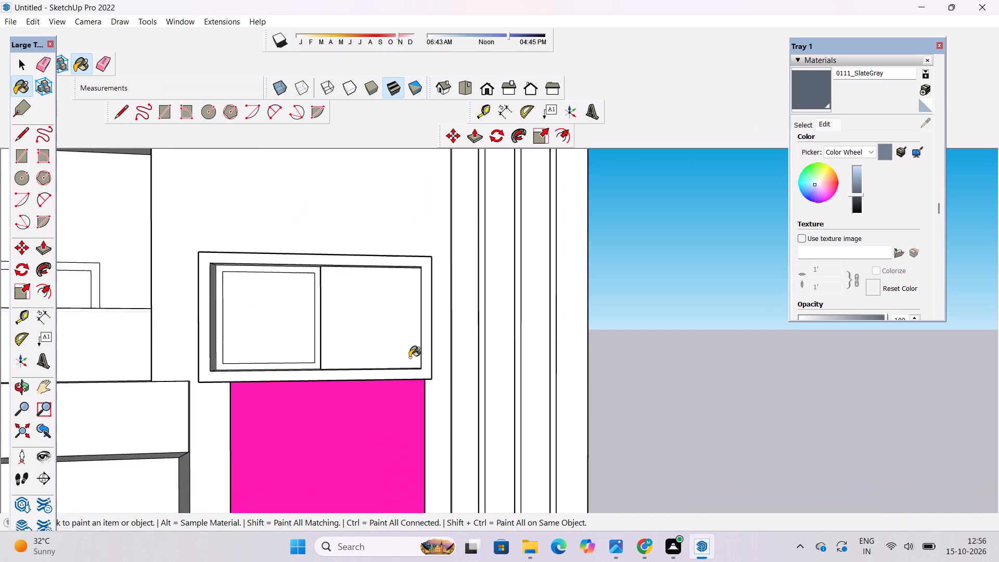
scroll(409, 357, "up", 10)
scroll(462, 315, "up", 16)
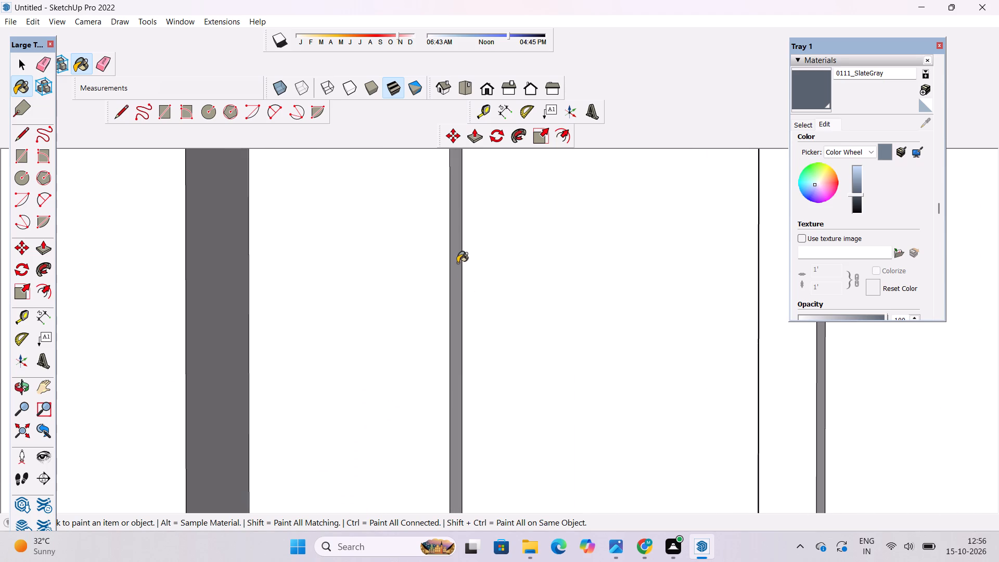
left_click(457, 263)
left_click(500, 288)
scroll(186, 302, "down", 14)
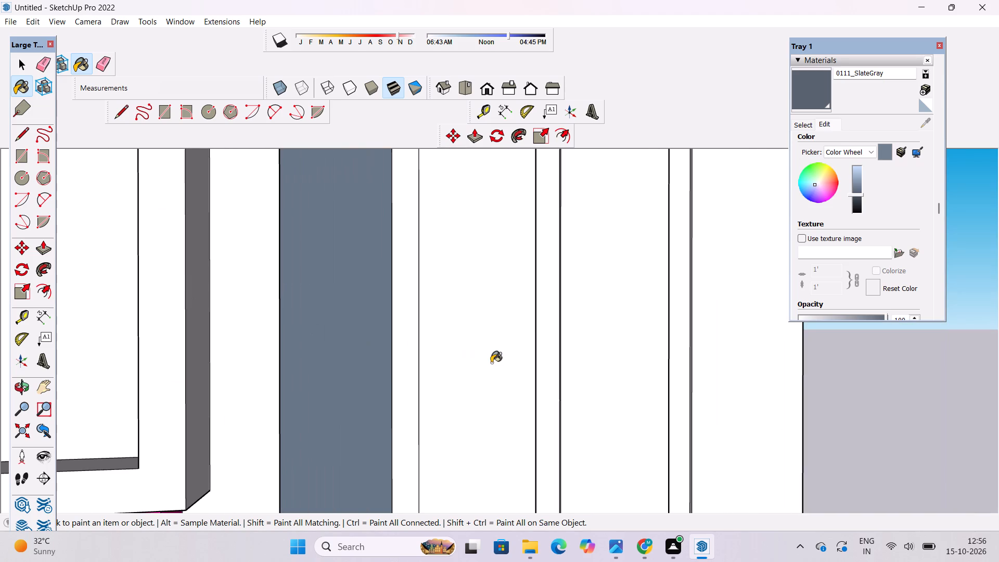
left_click(492, 362)
left_click(623, 328)
scroll(183, 329, "down", 9)
left_click(482, 350)
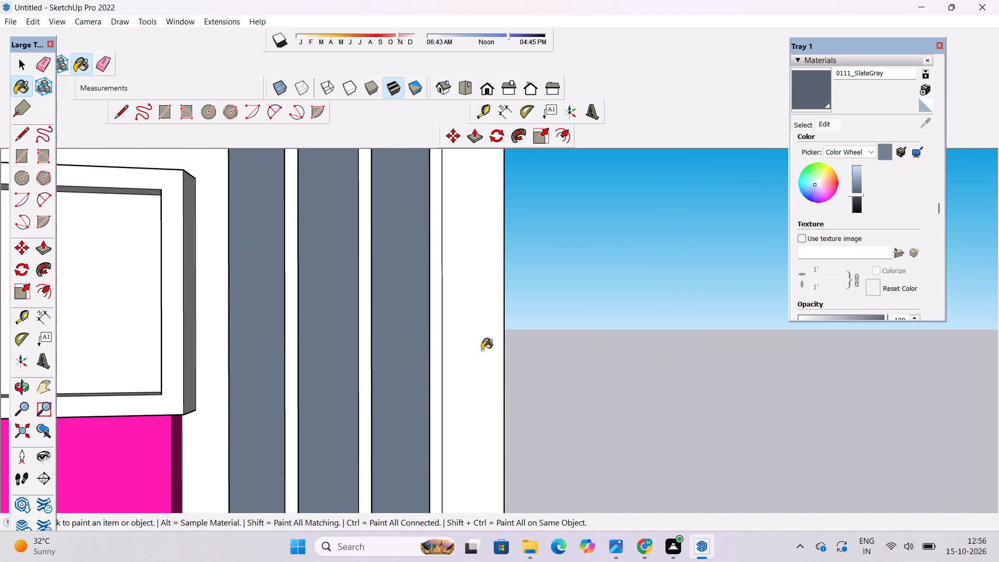
scroll(12, 340, "down", 5)
scroll(235, 363, "down", 20)
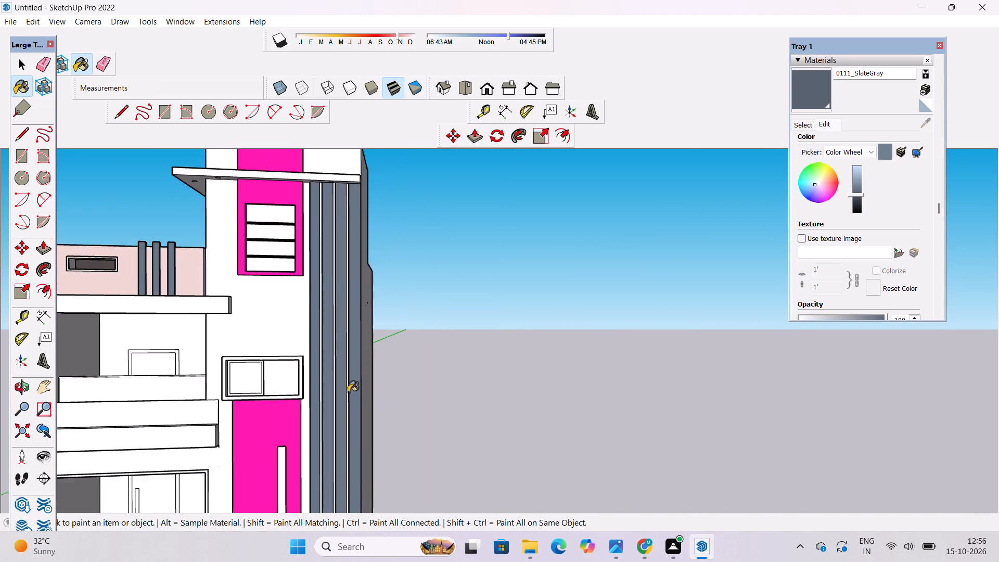
scroll(348, 392, "down", 3)
scroll(54, 330, "up", 5)
Paint the outer right side of the tower's fourth tall fin, at the building corner, with 0111_SlateGray.
left_click(17, 391)
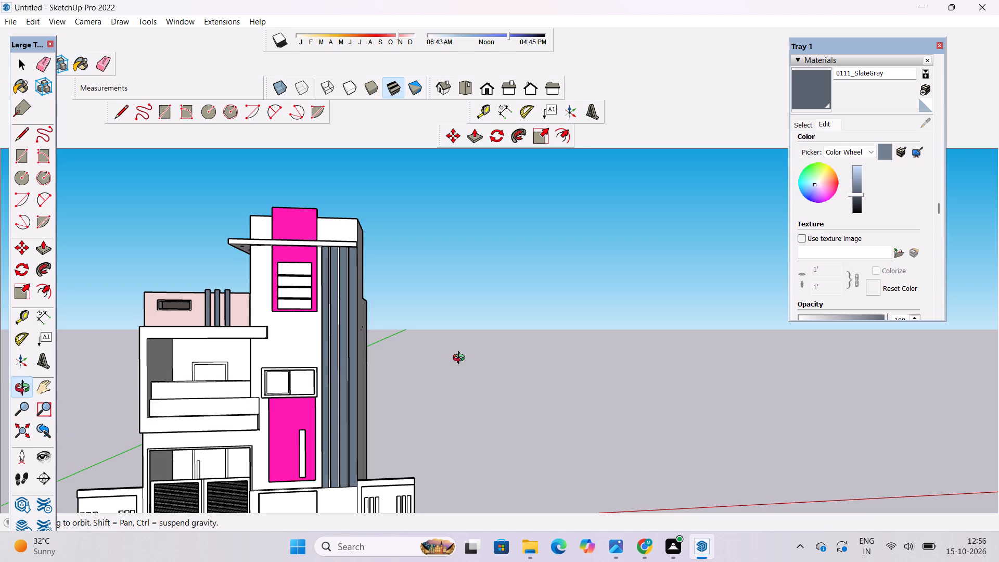
left_click_drag(461, 359, 246, 395)
scroll(440, 254, "up", 12)
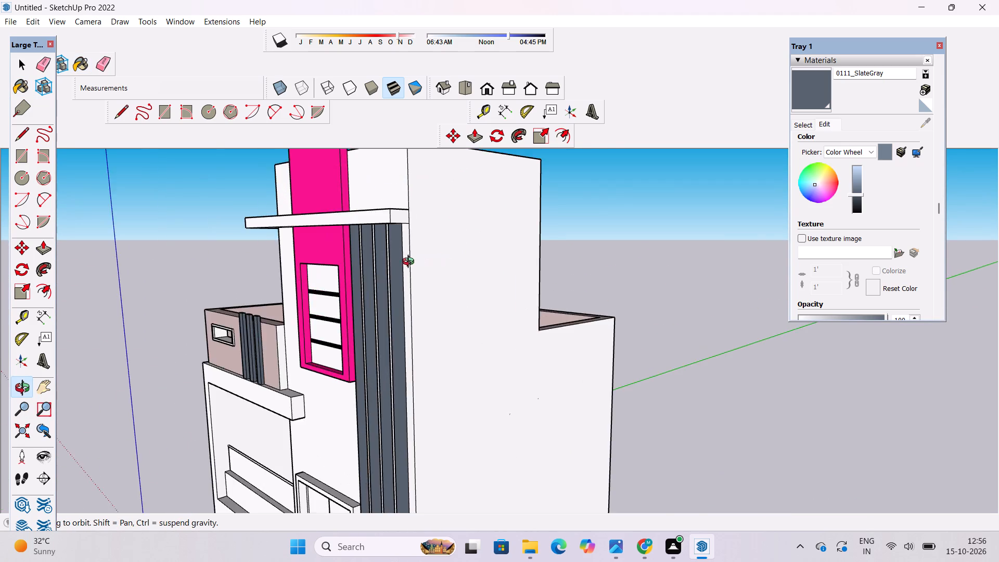
scroll(411, 263, "up", 7)
left_click(817, 92)
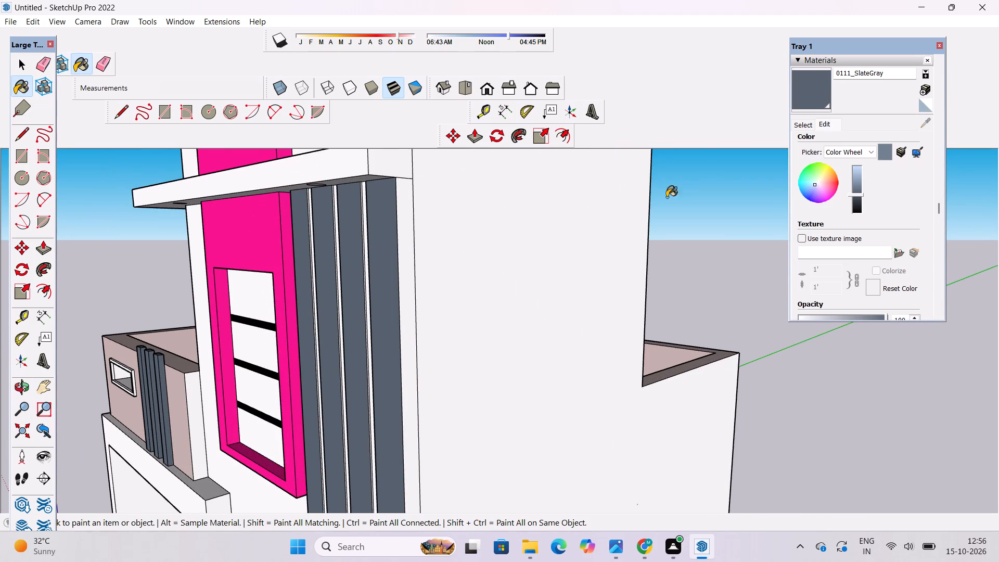
left_click(408, 277)
scroll(547, 238, "down", 5)
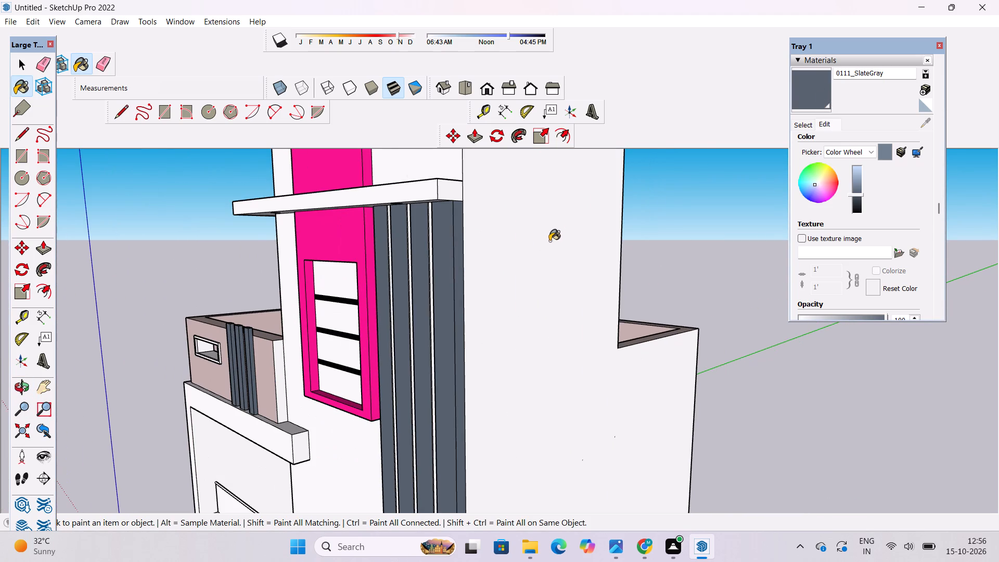
Paint the narrow right sides of the tower's first, second and third tall fins with 0111_SlateGray.
scroll(468, 281, "up", 4)
scroll(358, 299, "up", 5)
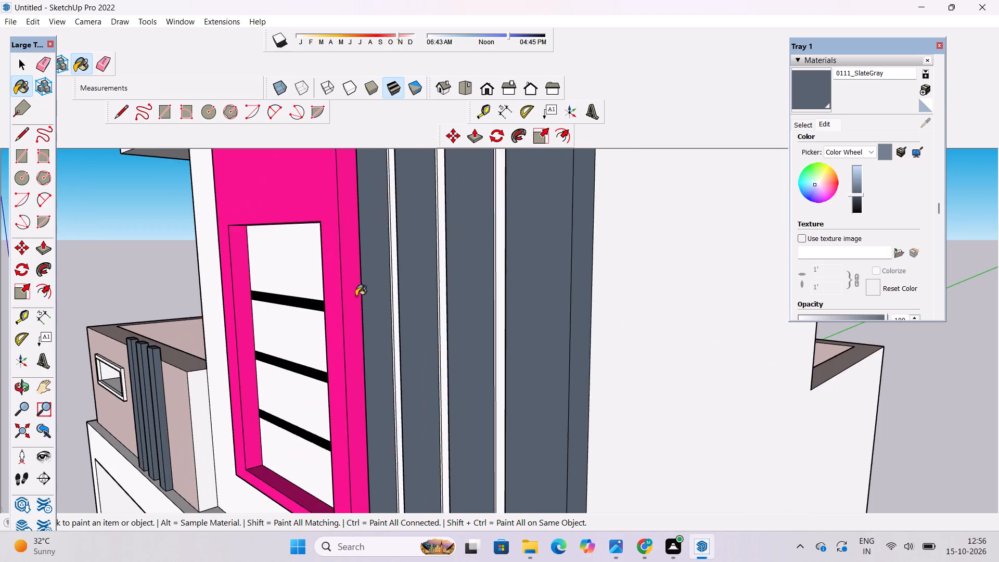
scroll(366, 283, "up", 10)
scroll(428, 283, "up", 5)
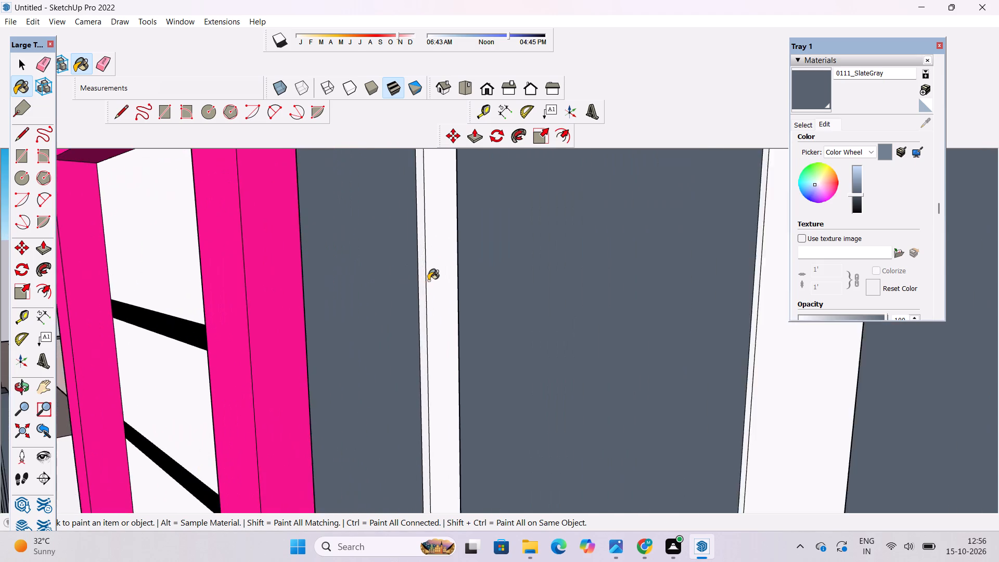
scroll(428, 280, "up", 4)
left_click(416, 257)
scroll(351, 194, "down", 13)
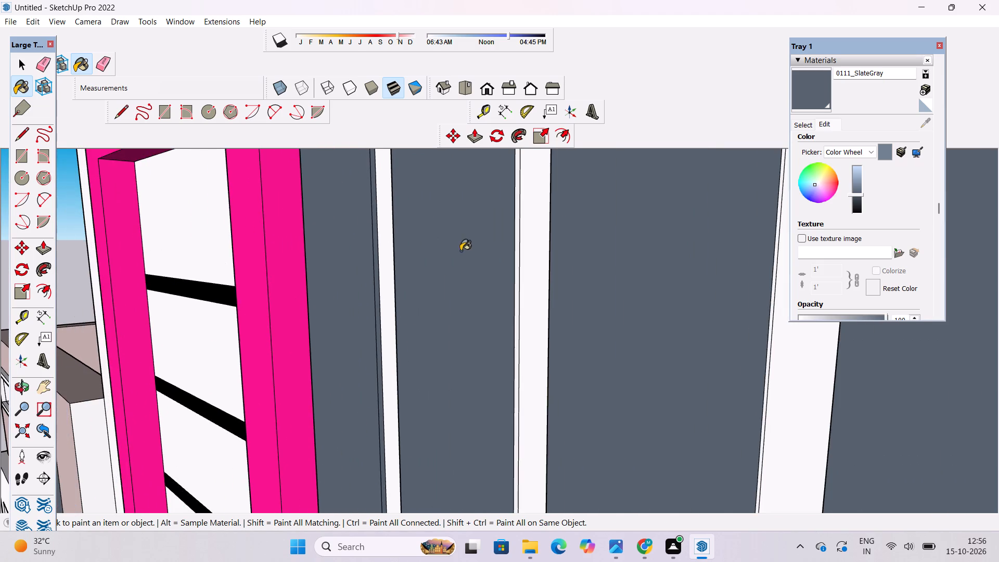
scroll(460, 251, "up", 11)
left_click(482, 206)
scroll(347, 248, "down", 8)
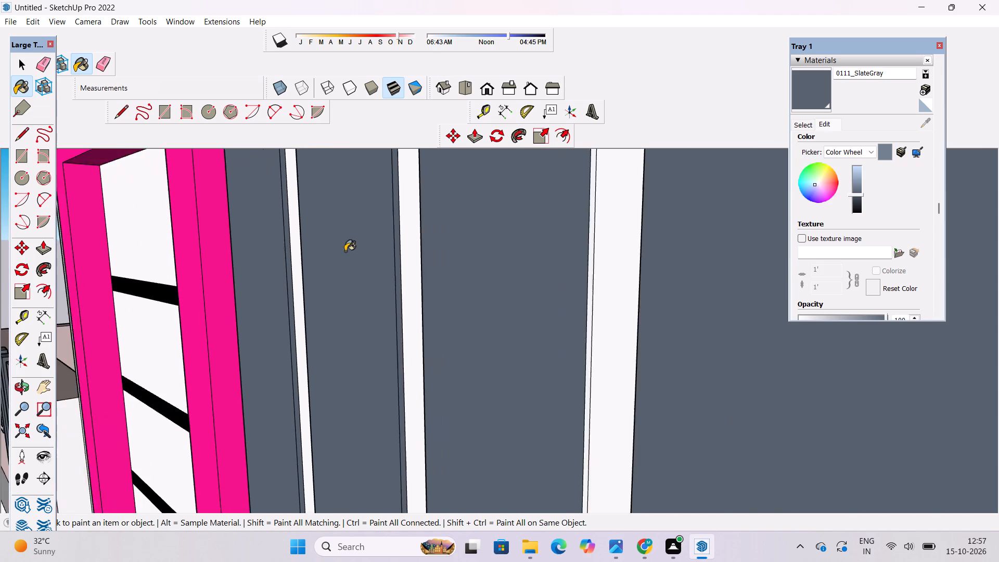
scroll(345, 251, "down", 5)
scroll(488, 283, "up", 8)
left_click(493, 247)
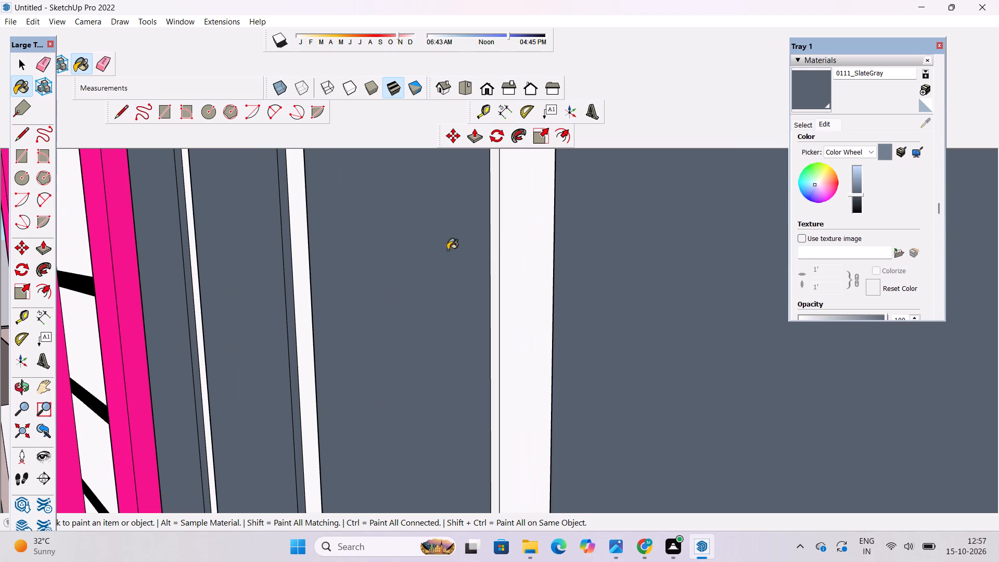
Paint the narrow left sides of the tower's second, third and fourth tall fins with 0111_SlateGray.
left_click(21, 389)
left_click_drag(108, 353, 246, 335)
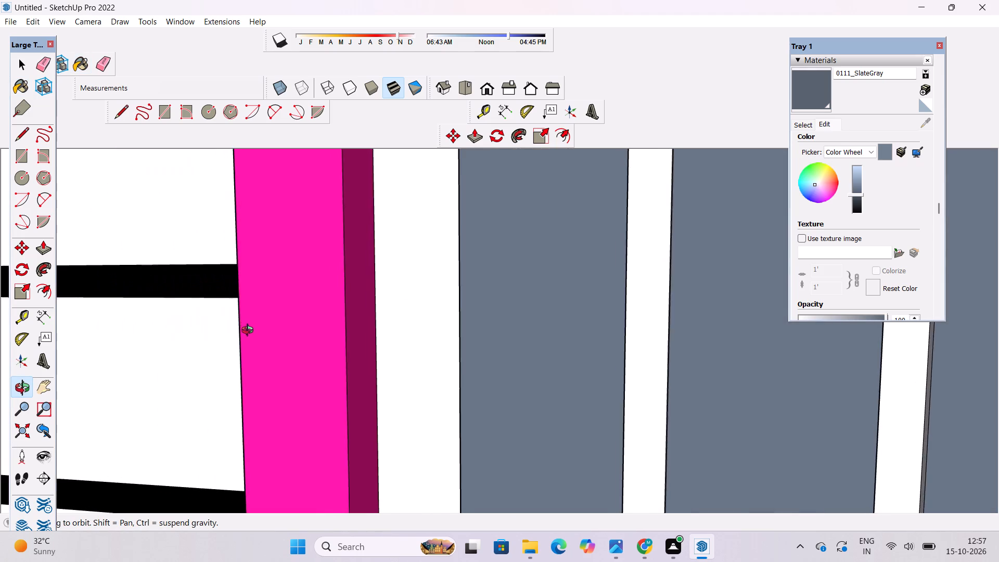
scroll(248, 324, "down", 4)
left_click_drag(158, 335, 405, 320)
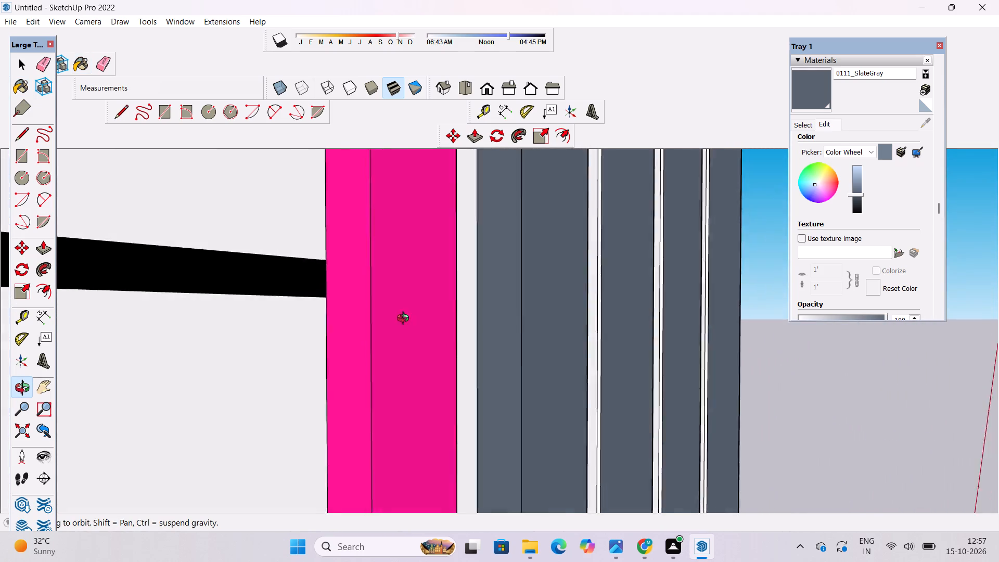
left_click_drag(405, 320, 261, 314)
scroll(113, 297, "down", 11)
left_click_drag(103, 303, 254, 331)
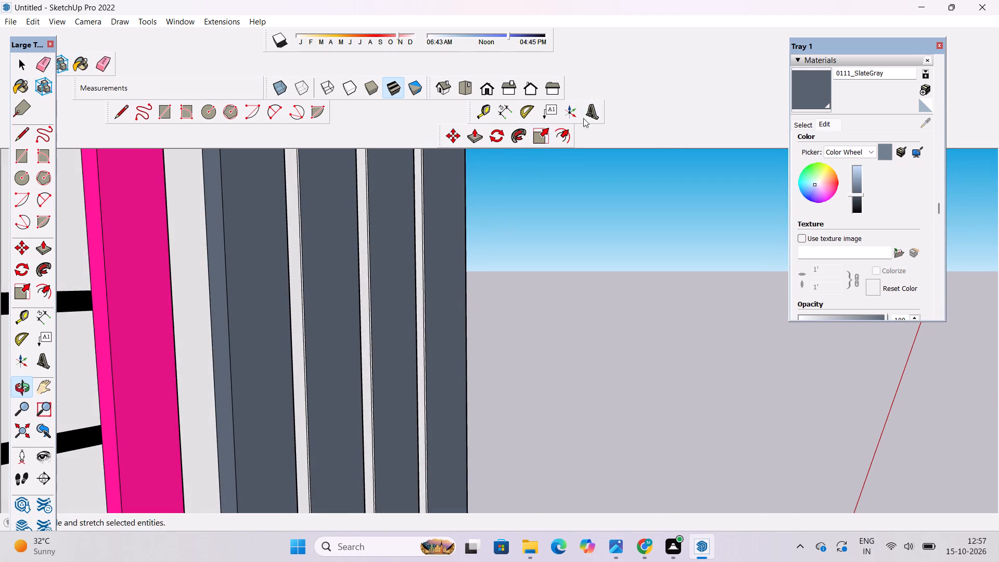
left_click(812, 93)
scroll(302, 337, "up", 2)
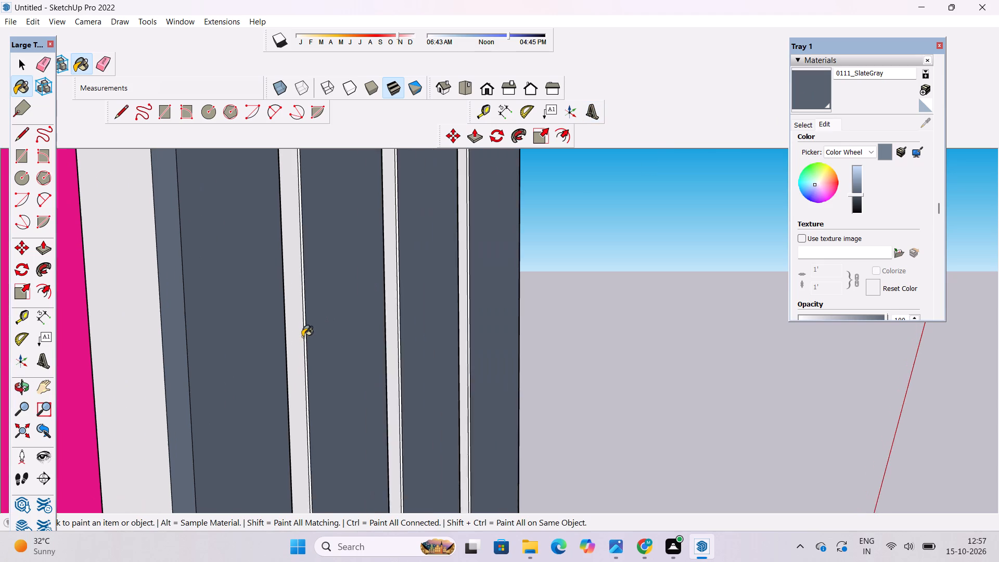
scroll(302, 337, "up", 14)
left_click(314, 290)
scroll(251, 308, "down", 4)
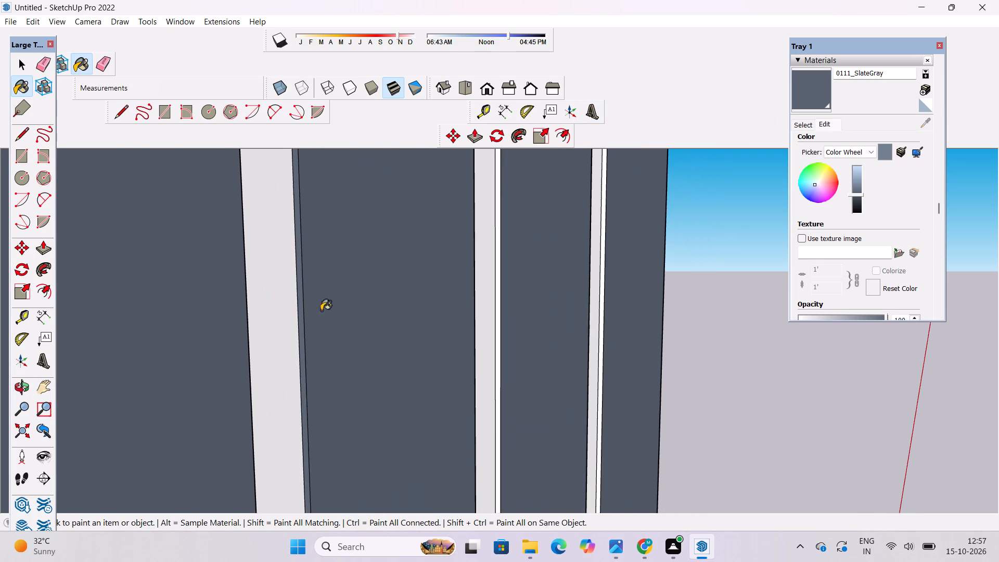
scroll(478, 295, "up", 7)
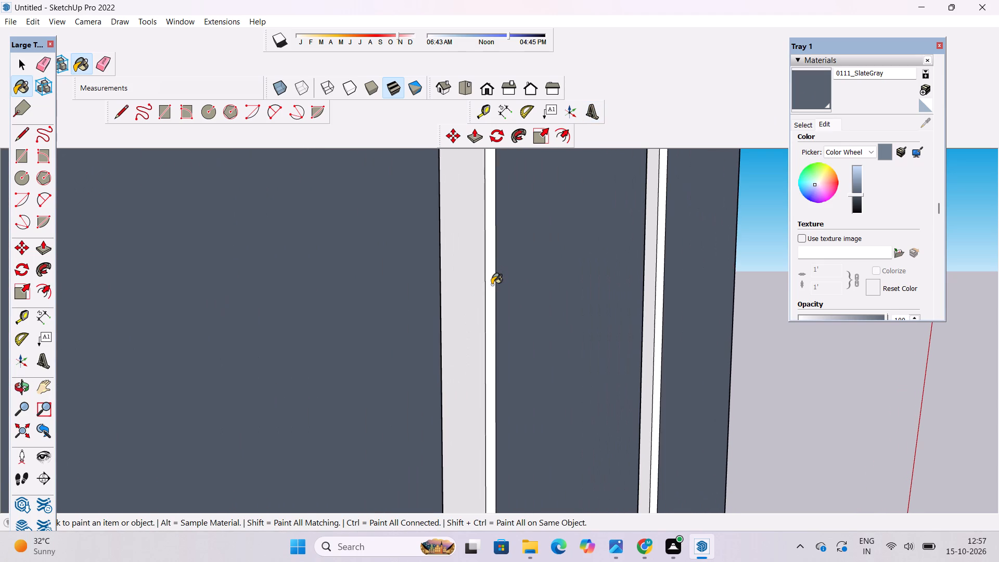
left_click(489, 280)
scroll(414, 287, "down", 4)
scroll(642, 303, "up", 7)
left_click(600, 288)
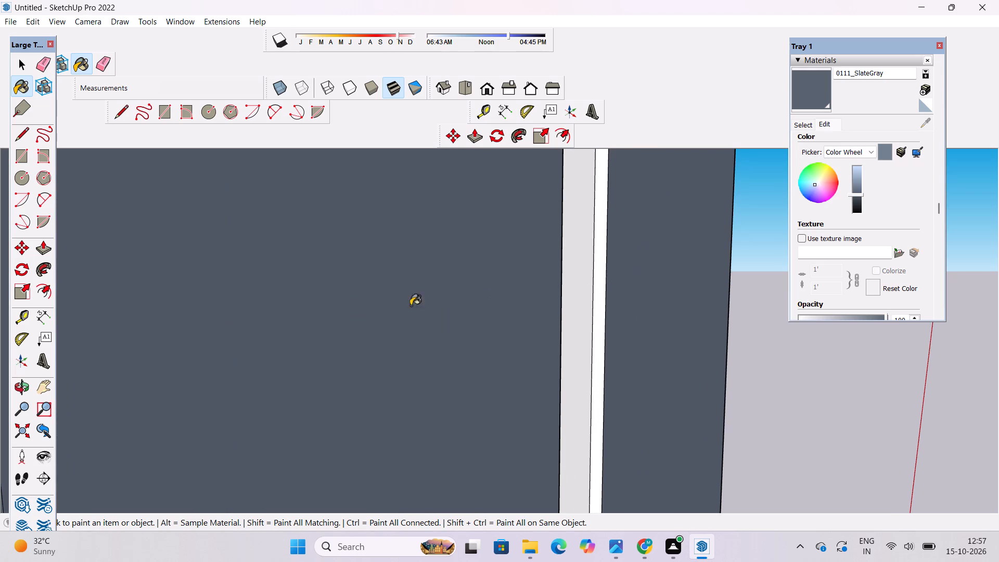
Paint the front face of the raised frame on the low boundary wall beside the tower fins with 0040_Peru from Colors-Named.
left_click(26, 389)
scroll(449, 320, "down", 8)
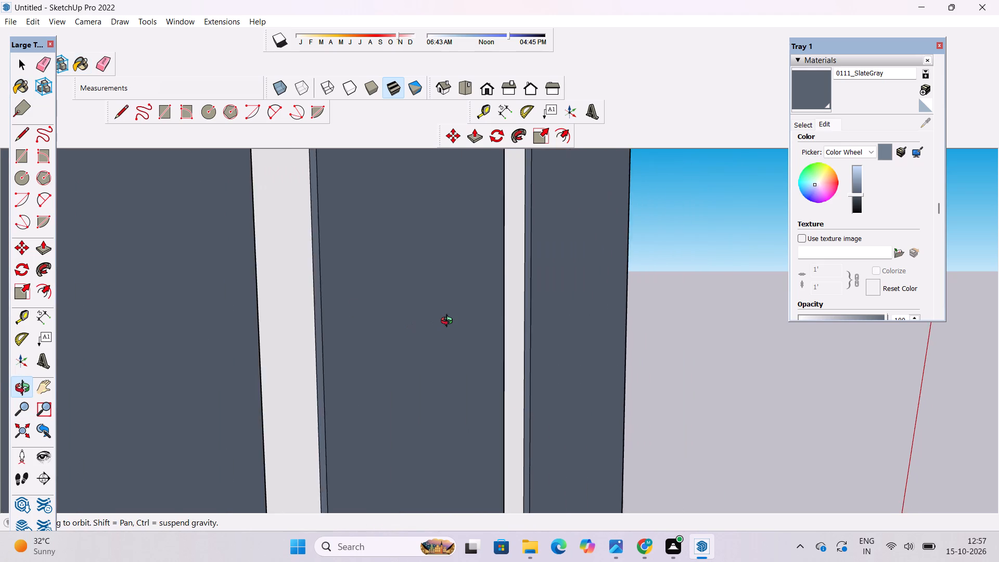
scroll(449, 322, "down", 16)
left_click_drag(471, 340, 372, 353)
scroll(349, 343, "down", 6)
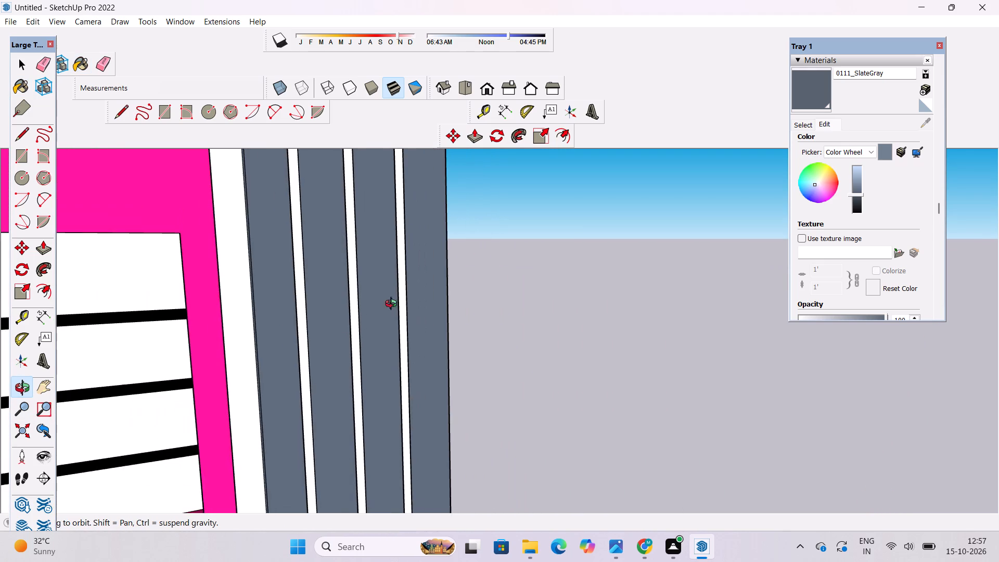
scroll(403, 291, "down", 10)
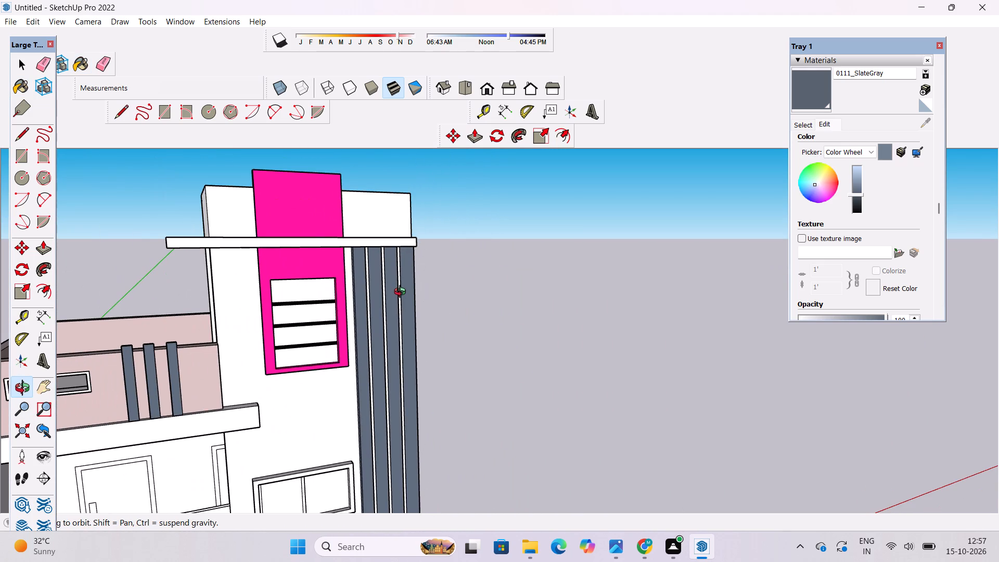
scroll(290, 267, "down", 4)
left_click_drag(341, 298, 314, 297)
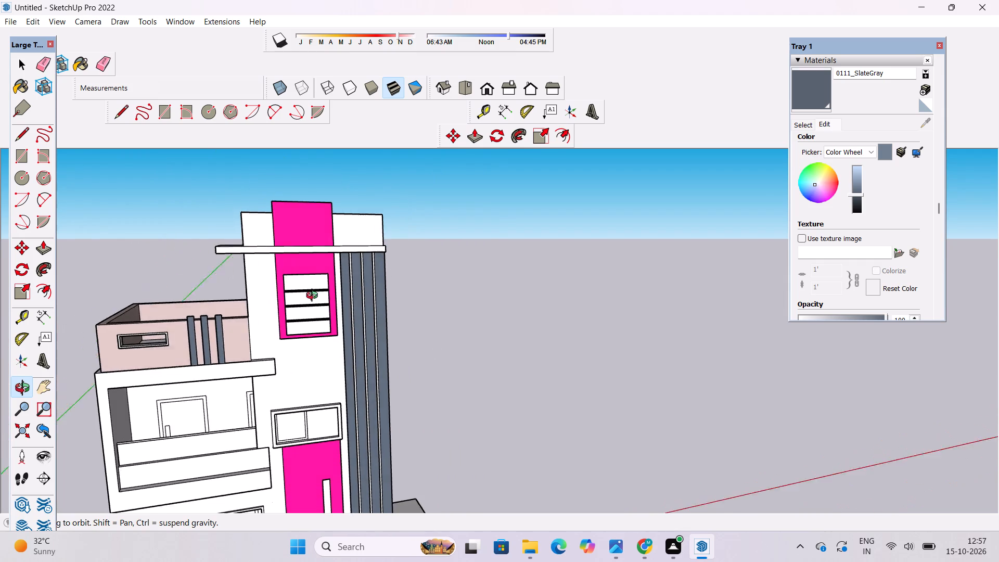
left_click_drag(314, 297, 256, 292)
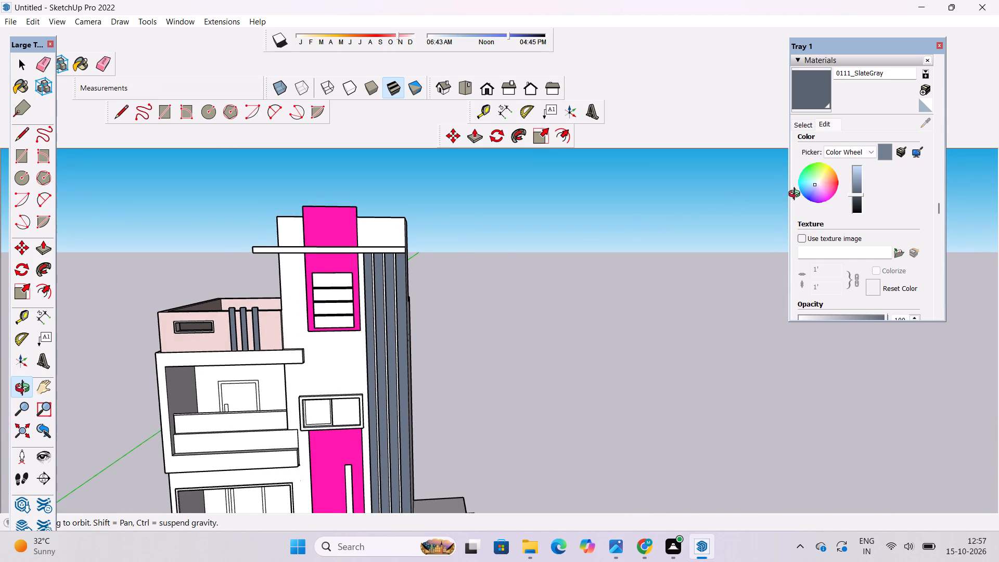
left_click(805, 125)
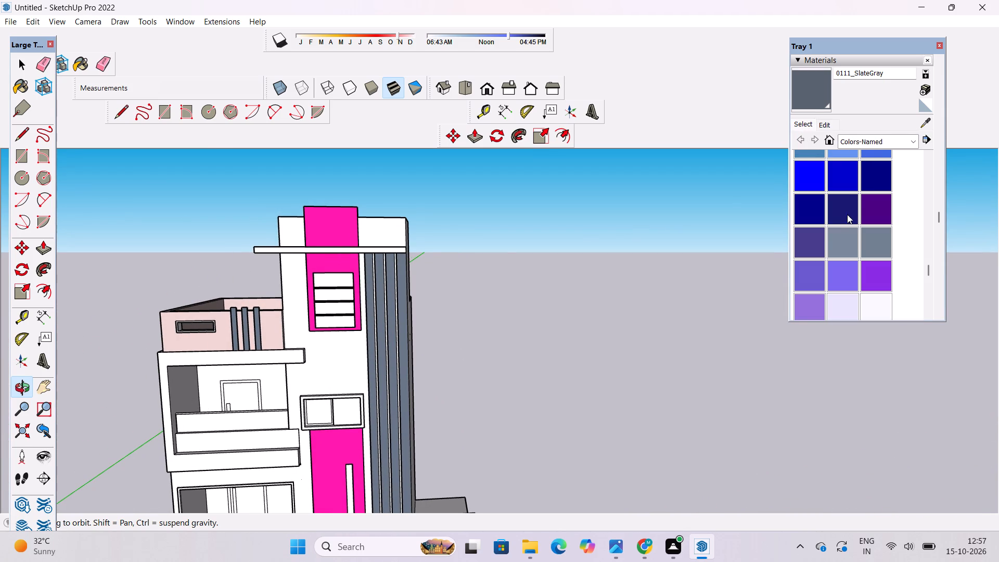
scroll(833, 209, "up", 1)
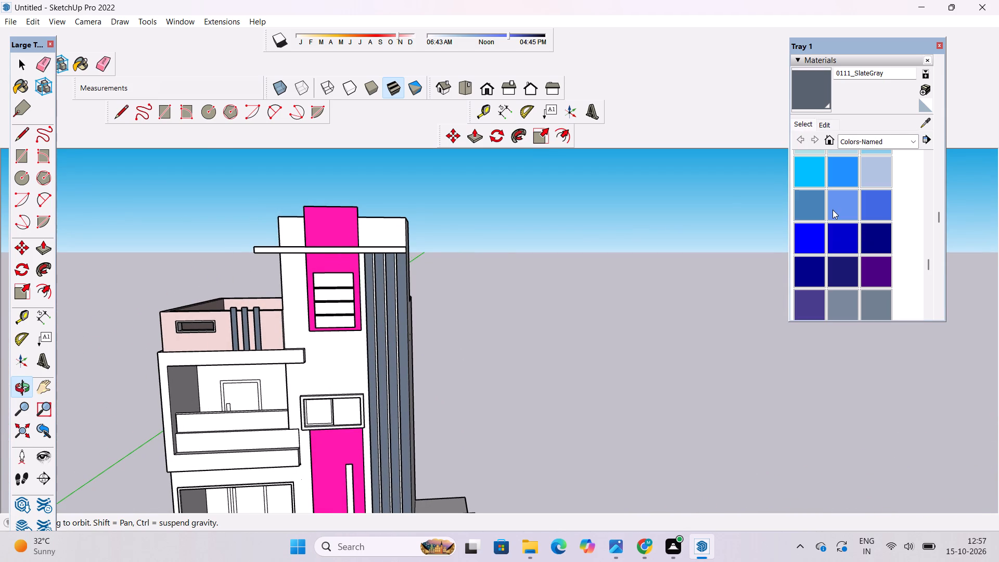
scroll(829, 208, "up", 1)
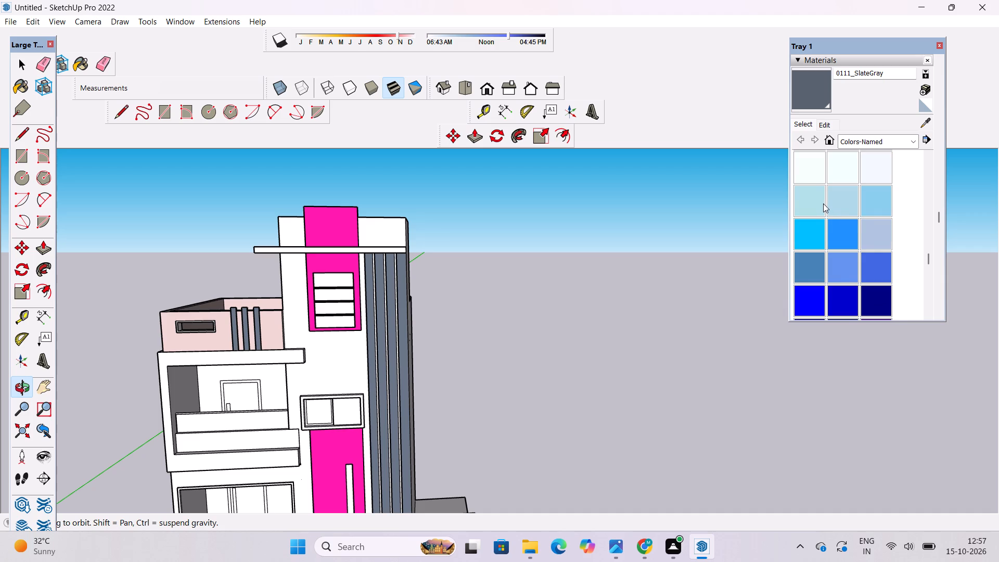
scroll(823, 202, "down", 1)
scroll(823, 202, "up", 5)
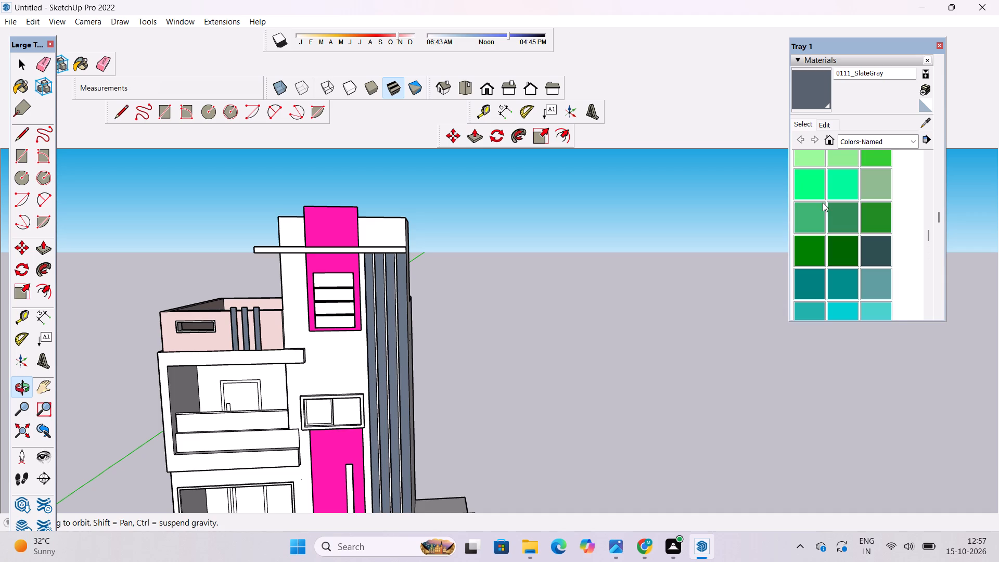
scroll(822, 202, "up", 5)
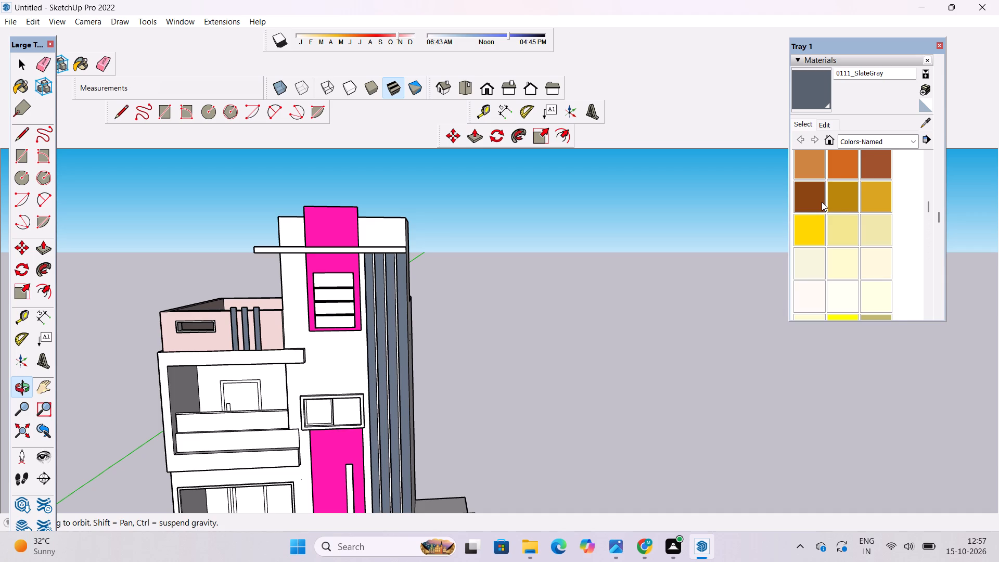
scroll(818, 199, "up", 1)
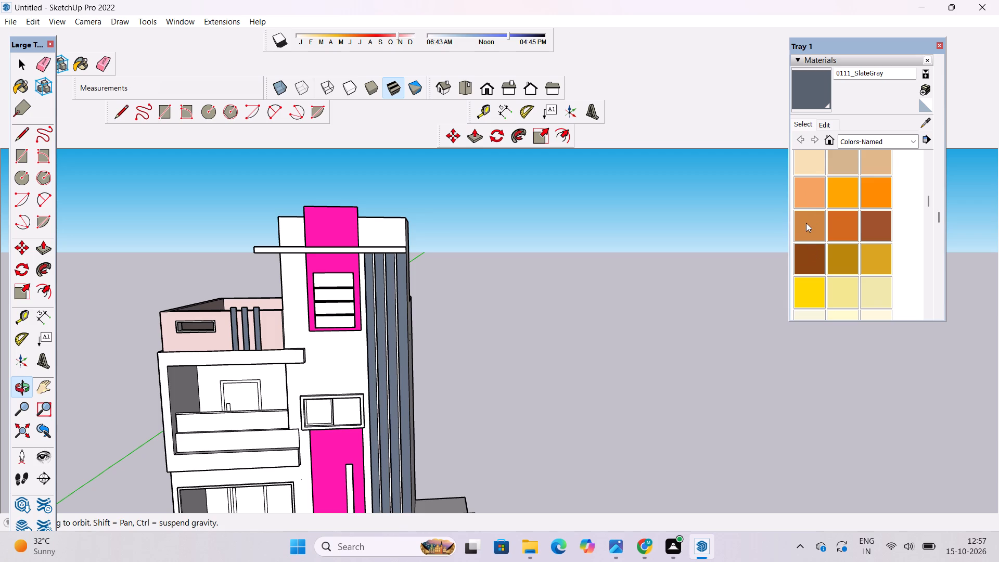
left_click(806, 222)
scroll(437, 242, "down", 5)
scroll(447, 349, "down", 3)
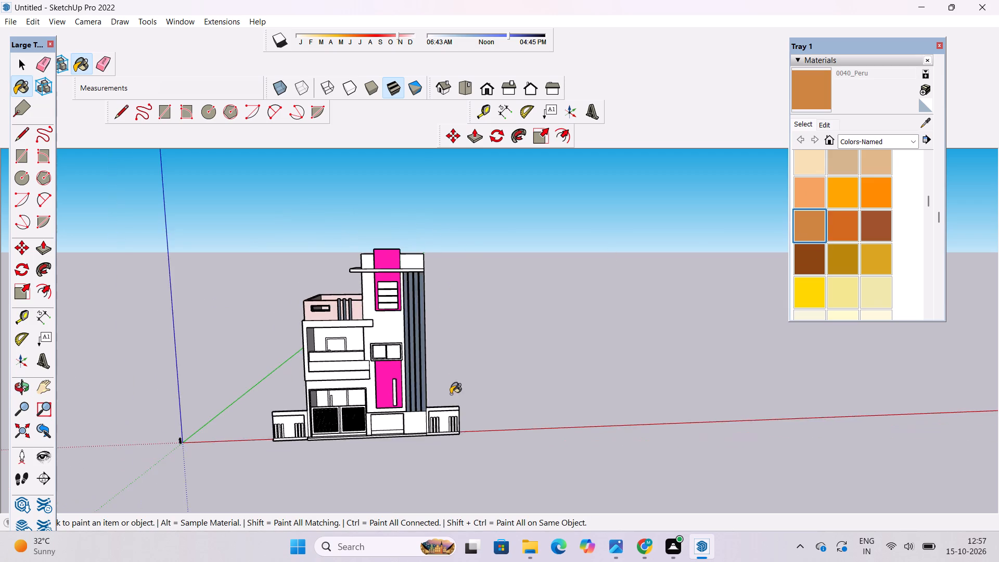
scroll(453, 441, "up", 20)
scroll(453, 441, "up", 4)
left_click(462, 296)
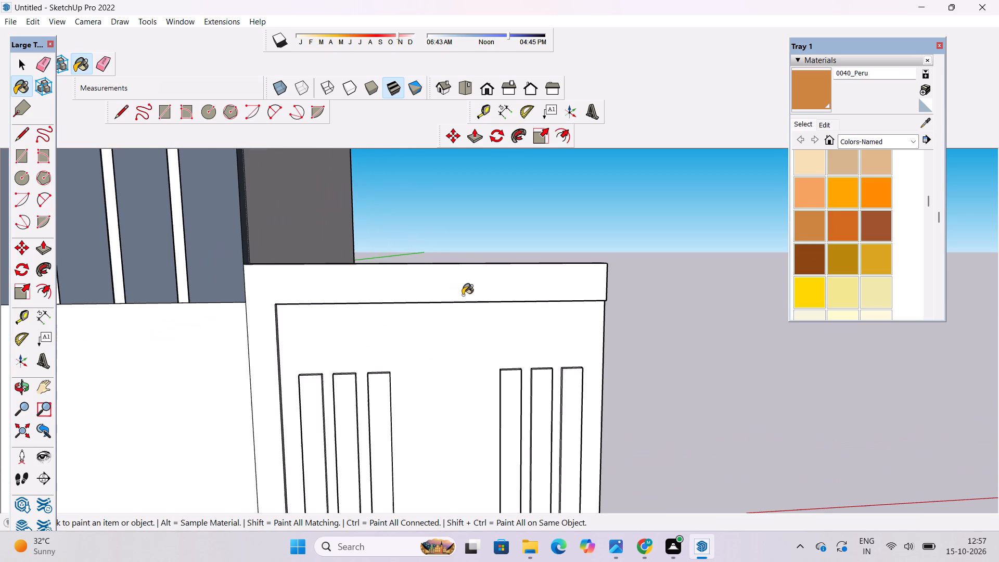
Paint the narrow inner side of that boundary wall frame's vertical leg with 0040_Peru.
scroll(279, 397, "up", 20)
scroll(279, 397, "up", 4)
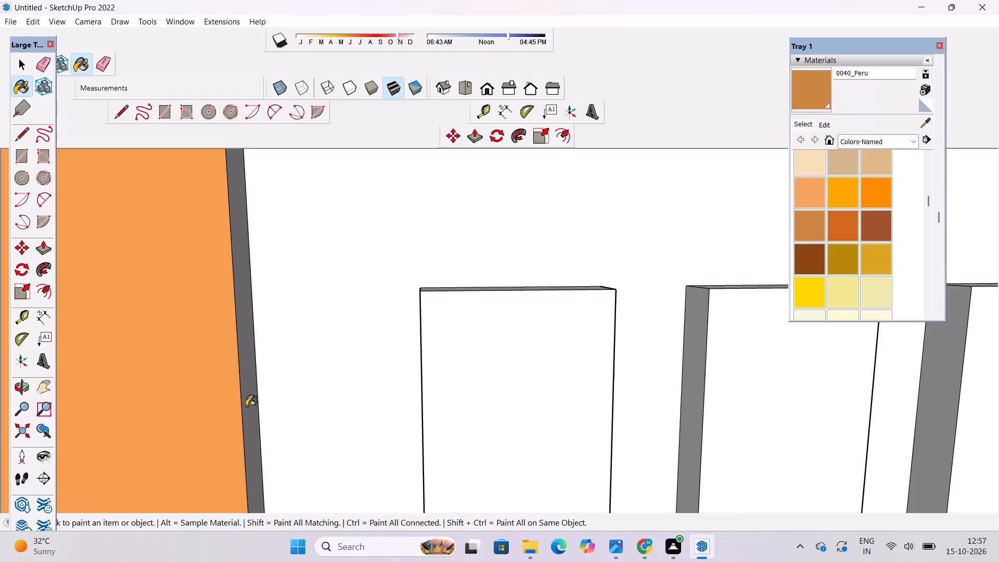
left_click(245, 407)
scroll(377, 379, "down", 15)
Darken the 0040_Peru material to a deeper brown on the color wheel's brightness scale.
left_click(831, 125)
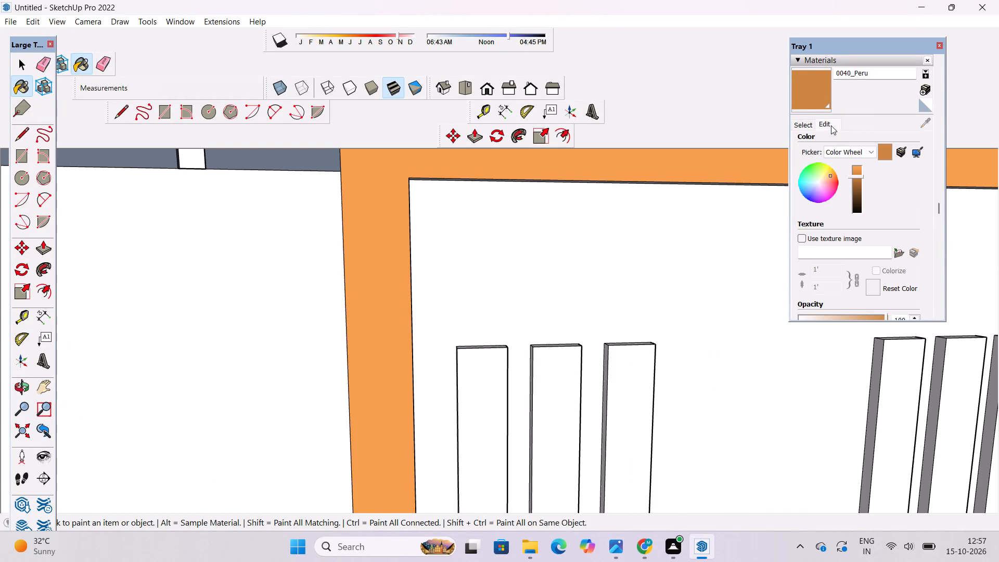
left_click(855, 183)
left_click(857, 187)
Paint the underside of the boundary wall frame's top band with the darkened 0040_Peru.
scroll(364, 365, "down", 4)
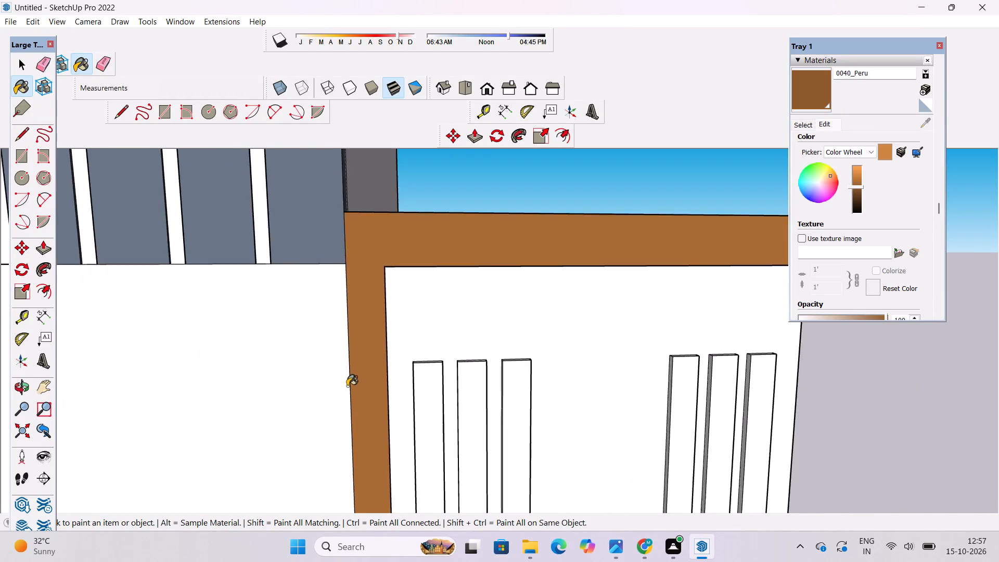
scroll(347, 386, "down", 10)
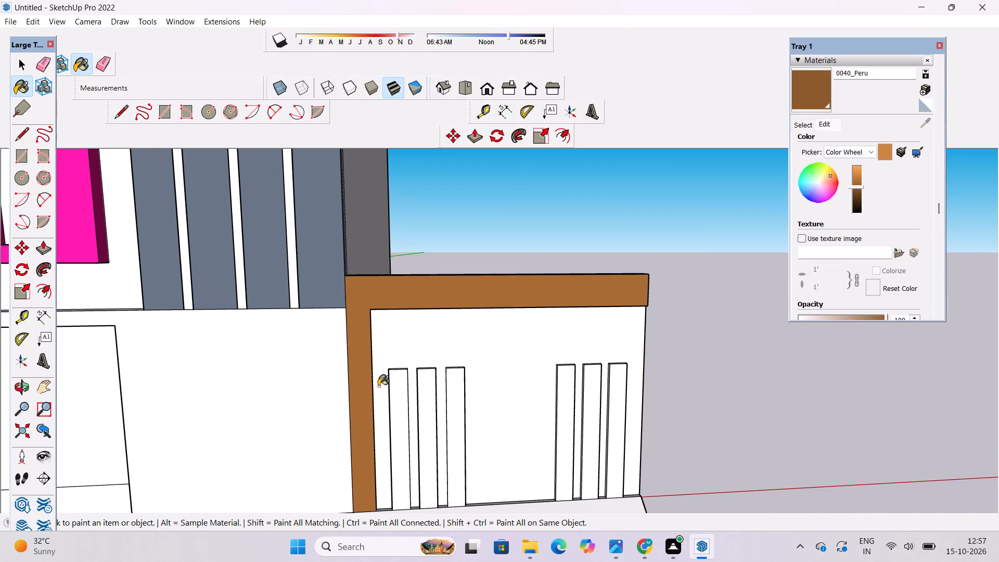
key("o")
left_click_drag(456, 386, 450, 308)
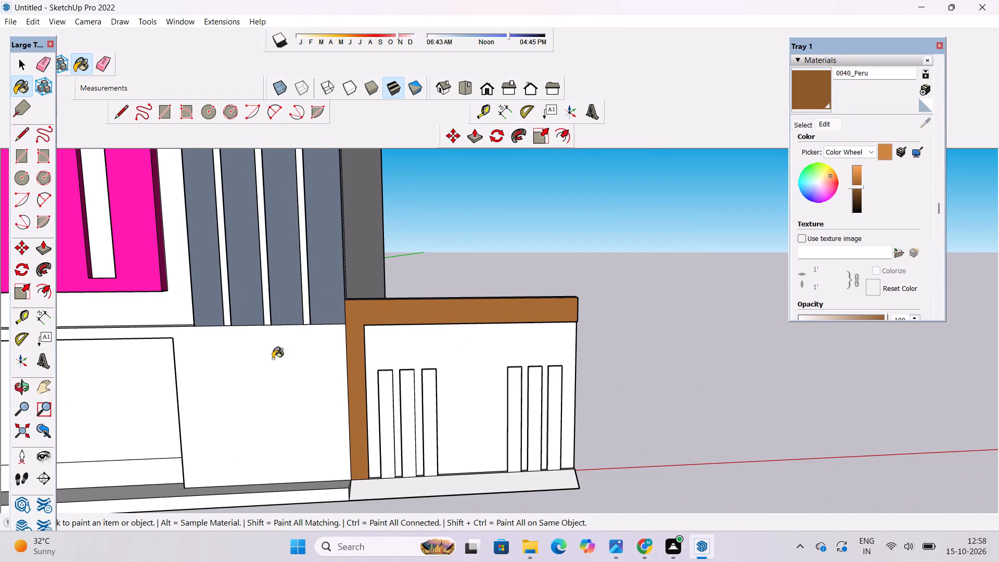
left_click(20, 388)
left_click_drag(310, 399, 312, 253)
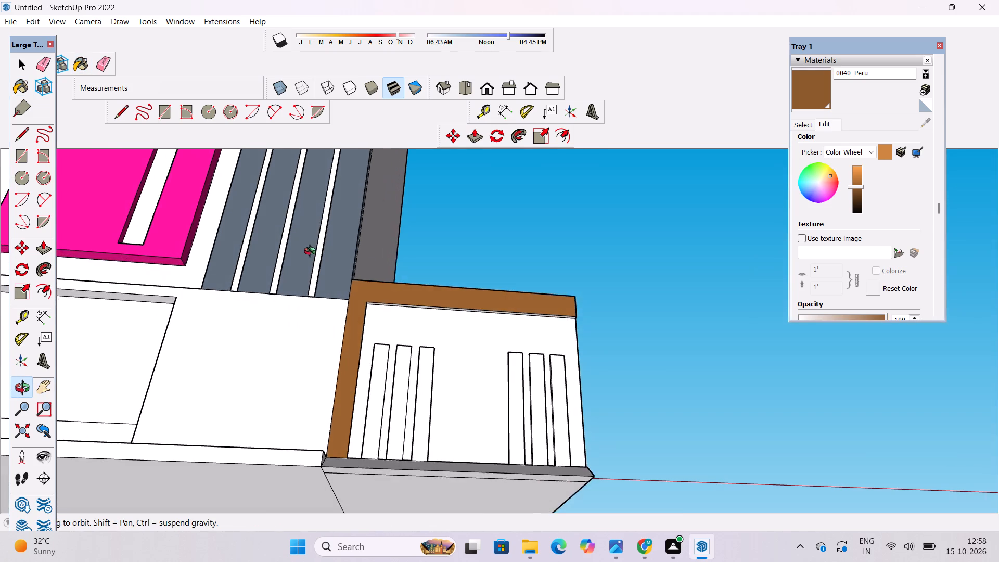
scroll(529, 351, "up", 10)
left_click(804, 93)
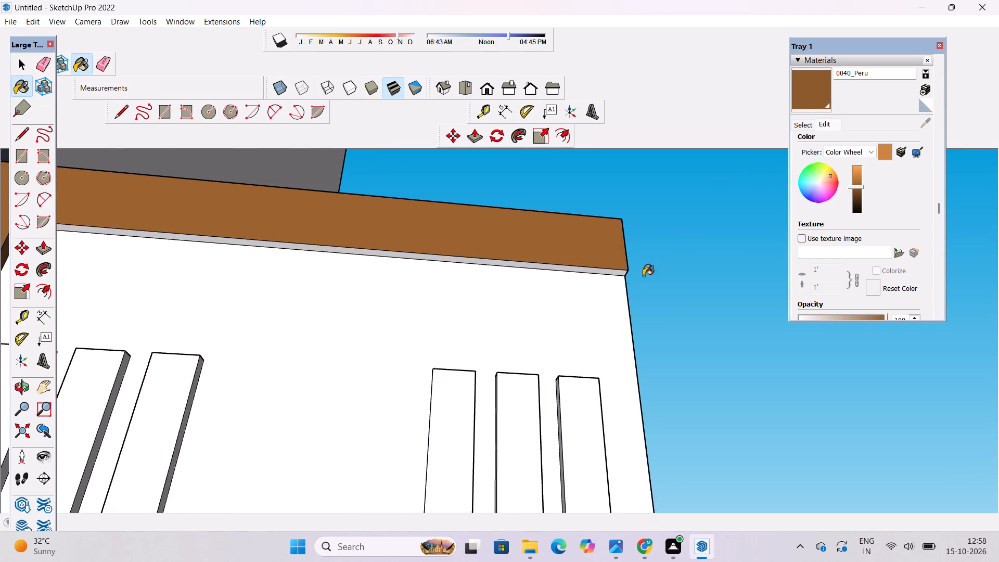
scroll(618, 284, "up", 10)
left_click(613, 254)
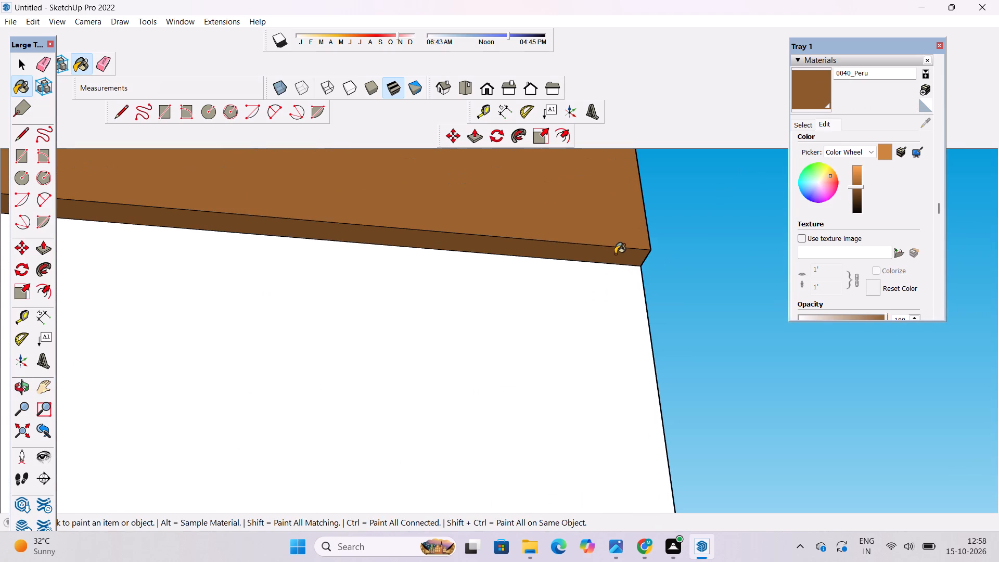
Paint the front face of the raised frame on the boundary wall beside the louvered gate with 0040_Peru.
scroll(477, 282, "down", 5)
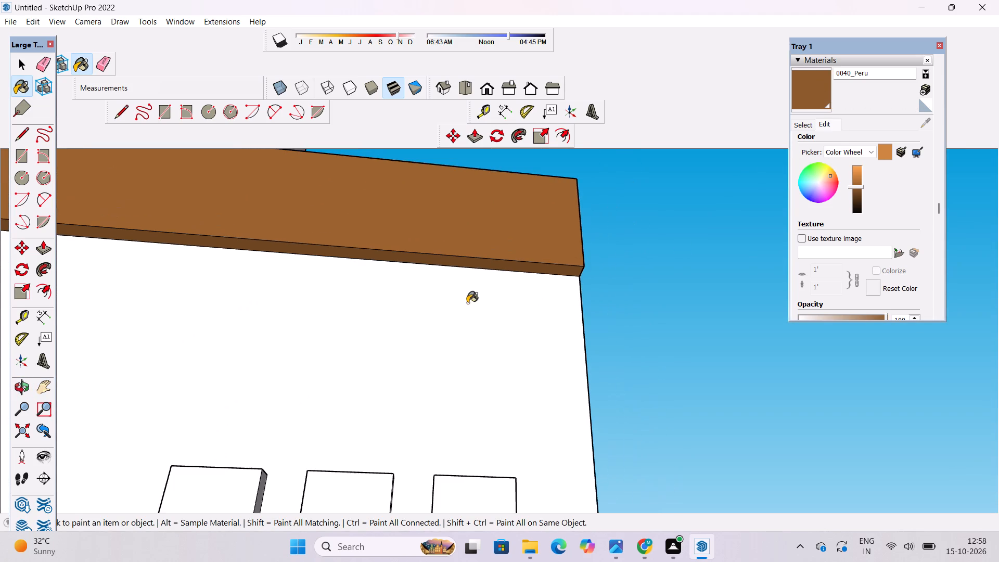
left_click(20, 391)
scroll(457, 289, "down", 10)
left_click_drag(676, 247, 599, 274)
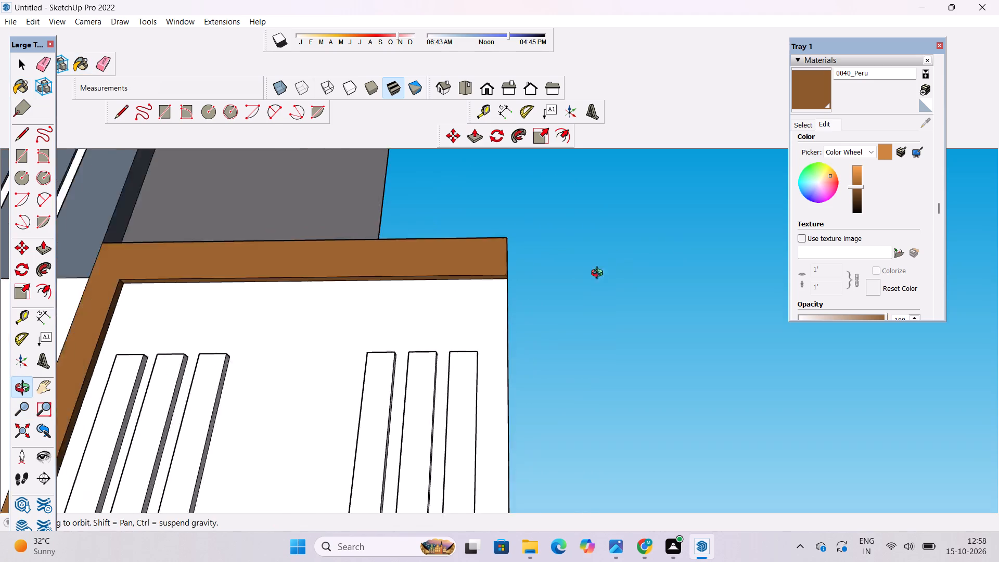
left_click_drag(599, 274, 473, 398)
scroll(674, 172, "down", 9)
left_click_drag(430, 258, 560, 252)
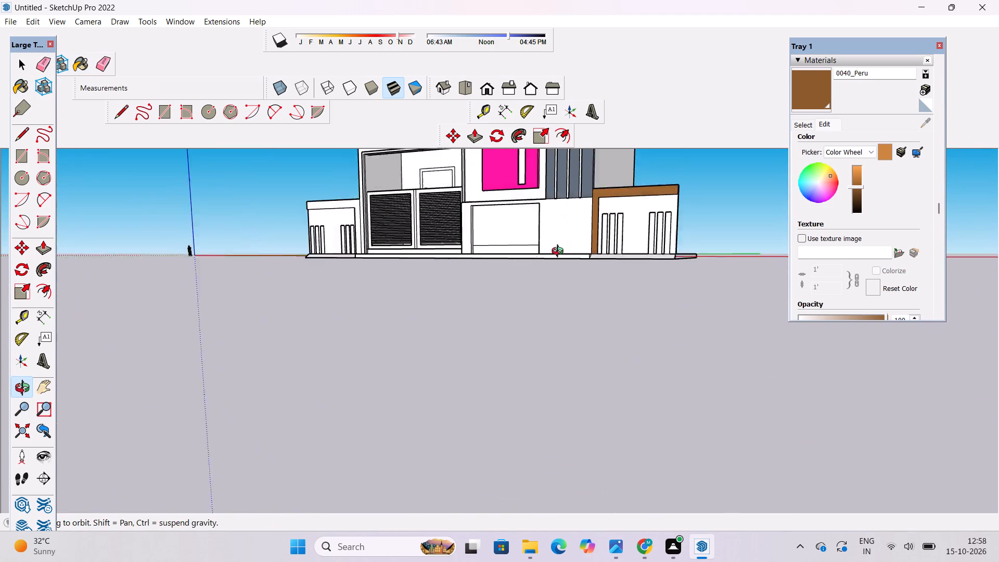
left_click_drag(560, 252, 561, 252)
scroll(261, 238, "up", 11)
left_click_drag(316, 211, 375, 210)
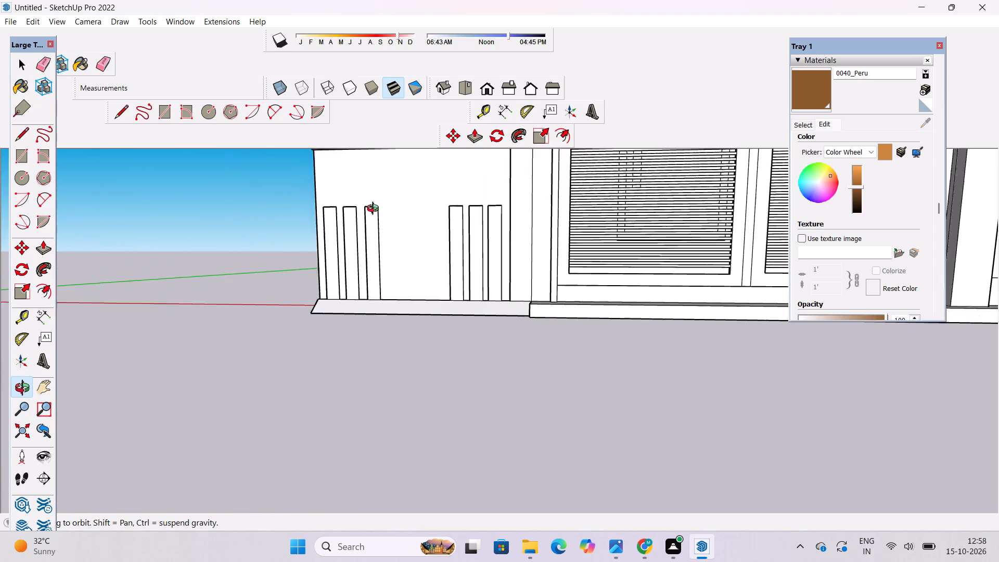
left_click_drag(375, 210, 434, 194)
scroll(425, 194, "down", 4)
left_click_drag(385, 208, 462, 285, "shift")
left_click_drag(462, 285, 533, 252)
scroll(515, 240, "up", 4)
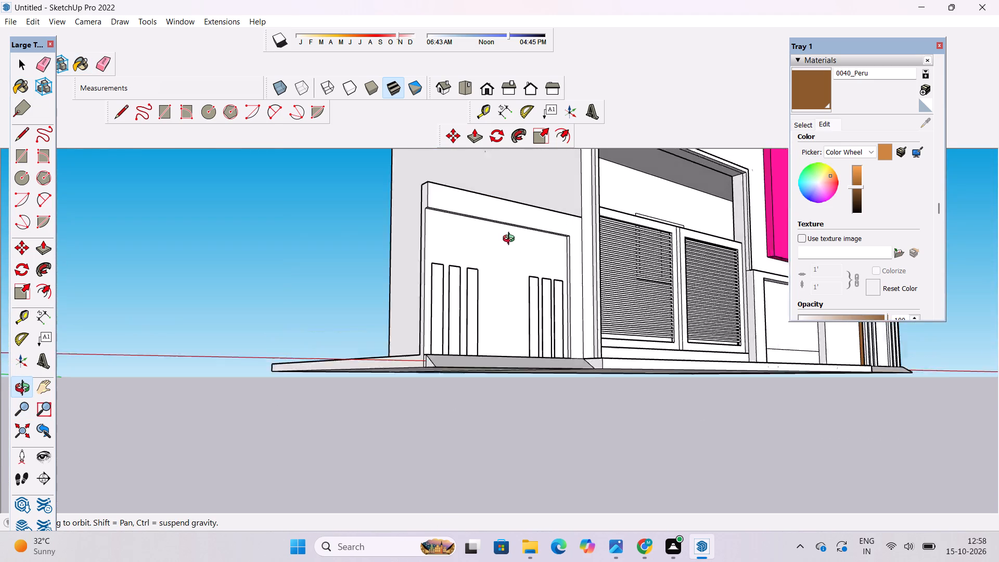
left_click_drag(486, 241, 408, 206, "shift")
left_click_drag(408, 206, 420, 257)
scroll(457, 238, "up", 3)
left_click_drag(464, 228, 446, 254, "shift")
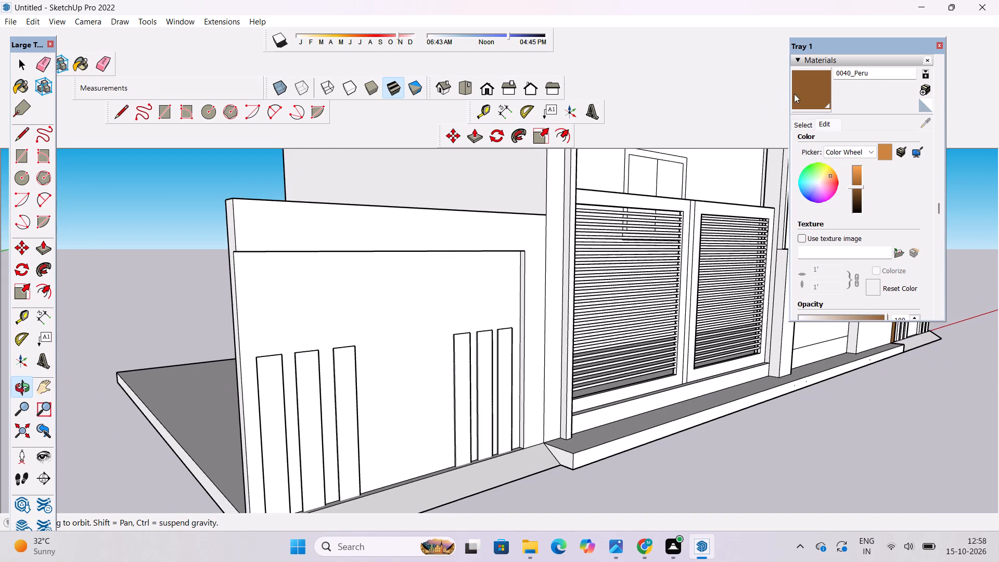
left_click(802, 90)
left_click(522, 238)
Paint the inner side of that frame's vertical leg and the underside of its top band with 0040_Peru.
scroll(463, 335, "up", 10)
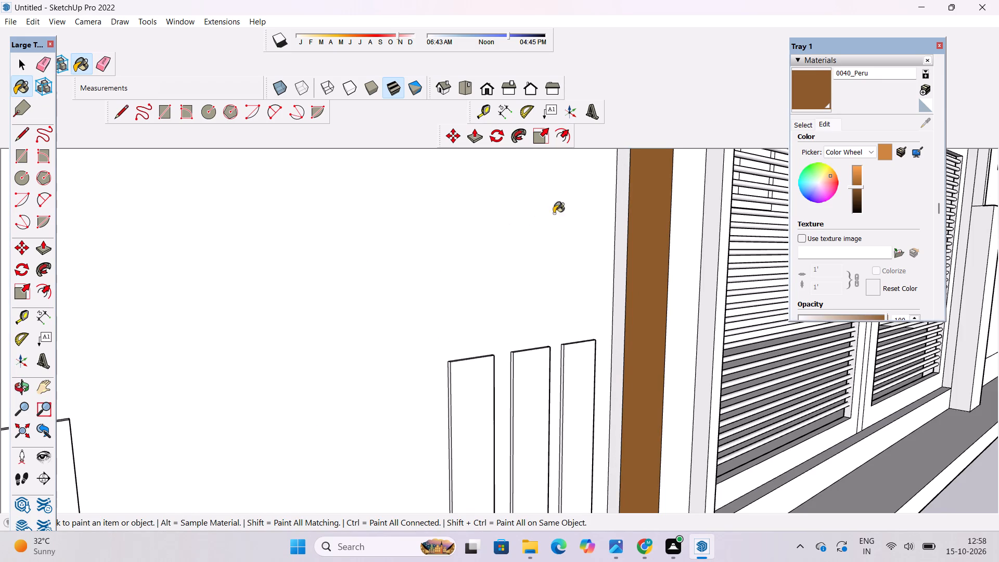
left_click(620, 218)
key("o")
left_click_drag(548, 267, 443, 207)
left_click_drag(450, 212, 541, 308, "shift")
left_click_drag(541, 308, 514, 201)
left_click_drag(514, 202, 593, 239, "shift")
left_click(803, 93)
scroll(455, 273, "up", 4)
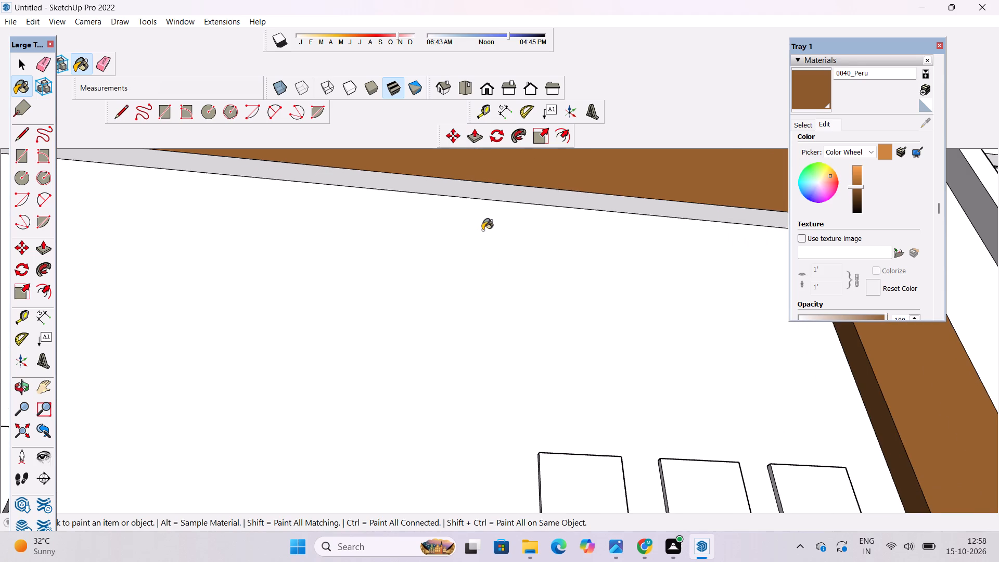
left_click(520, 197)
scroll(286, 278, "down", 5)
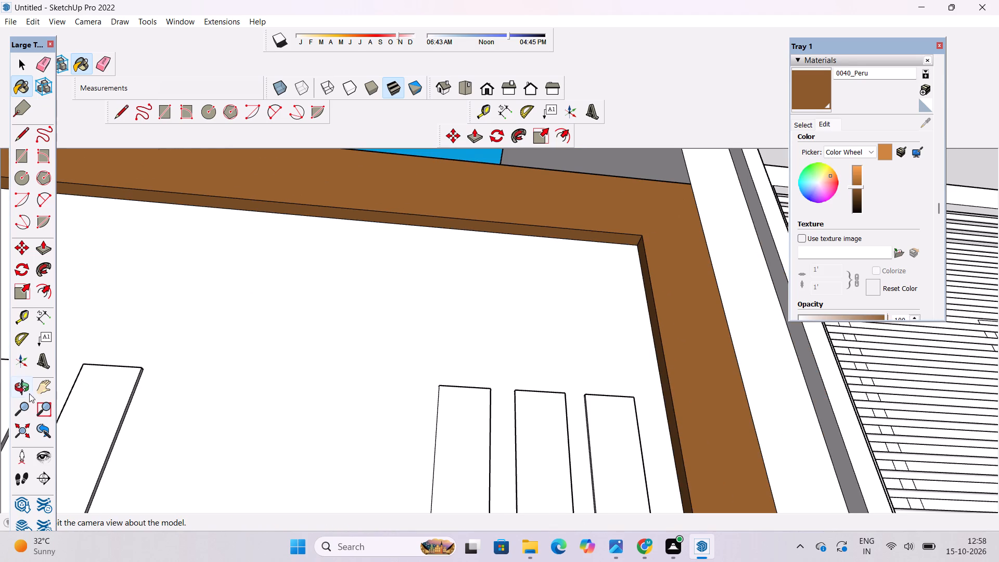
Examine the front elevation with both brown-framed boundary walls in view.
left_click(27, 390)
scroll(195, 311, "down", 10)
scroll(280, 256, "down", 6)
left_click_drag(410, 278, 406, 372)
left_click_drag(420, 368, 360, 326, "shift")
scroll(360, 310, "down", 6)
left_click_drag(418, 294, 429, 377)
left_click_drag(527, 338, 443, 344, "shift")
scroll(442, 339, "up", 2)
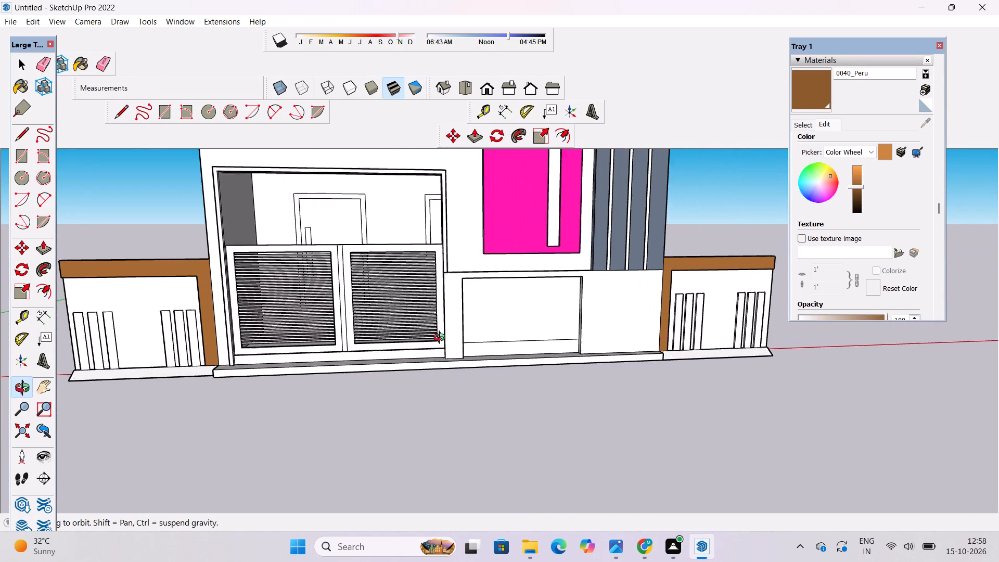
scroll(442, 339, "up", 1)
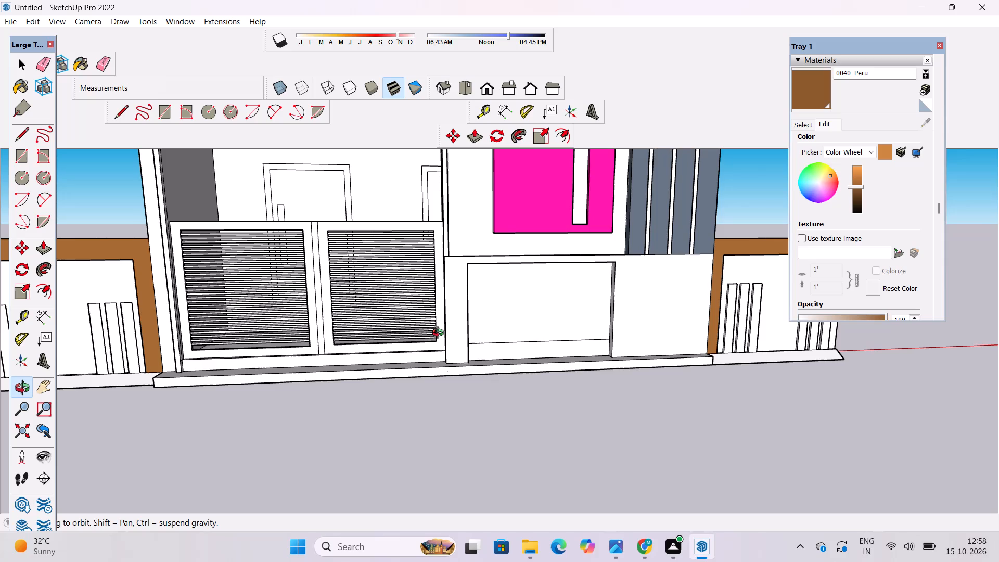
scroll(395, 317, "up", 1)
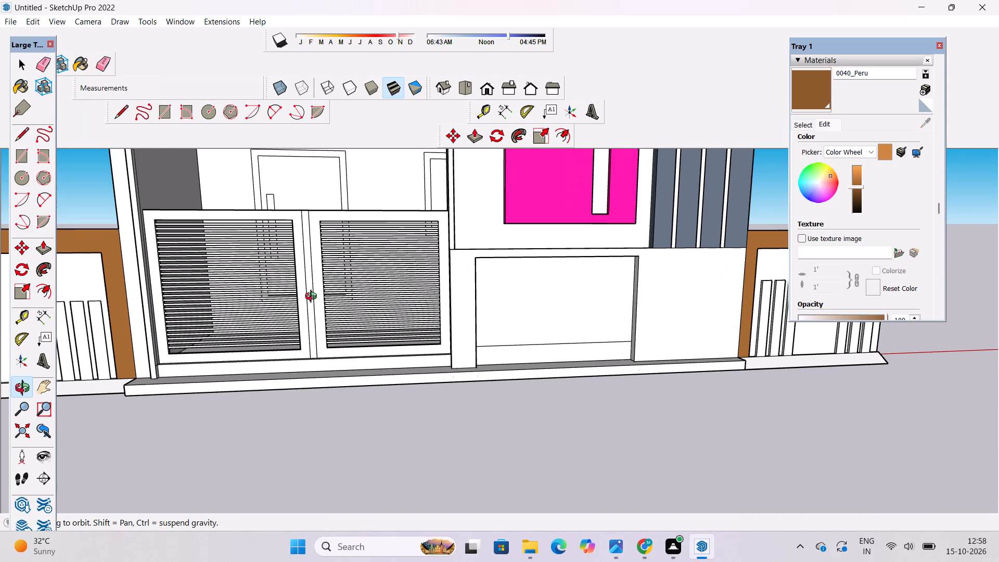
scroll(313, 298, "down", 7)
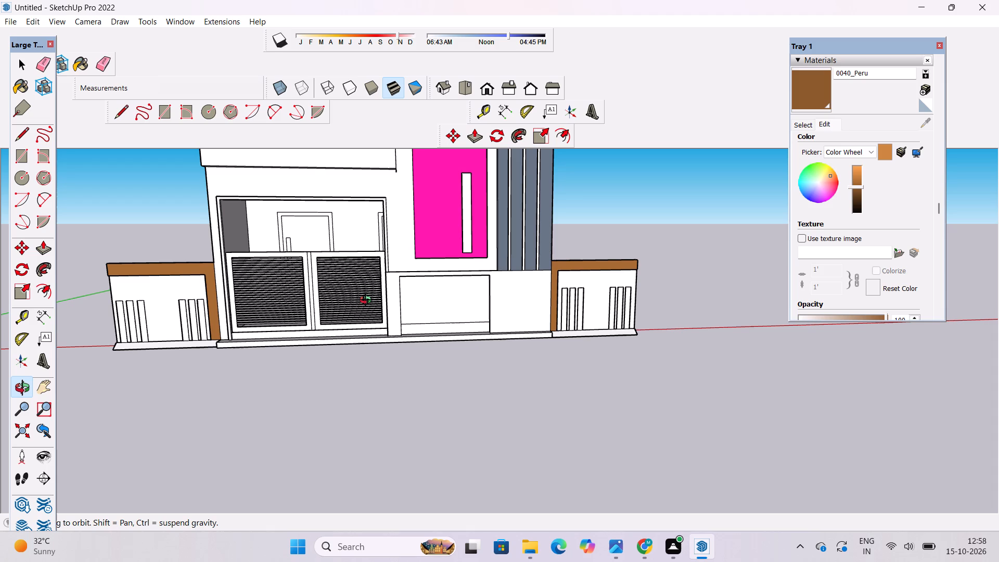
scroll(368, 302, "down", 5)
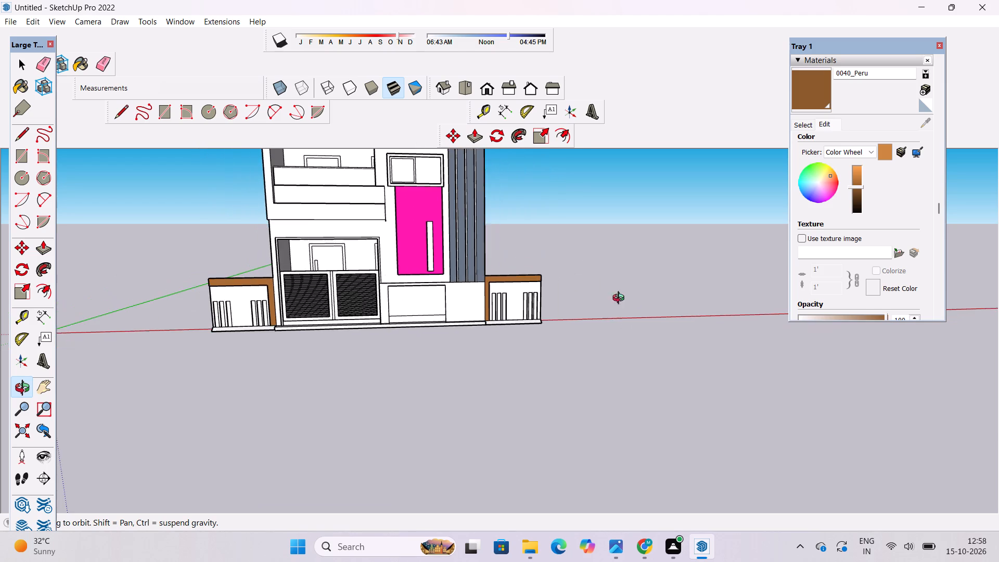
Paint the recessed wall panels inside both boundary wall frames with 0034_Wheat from Colors-Named.
scroll(634, 302, "up", 4)
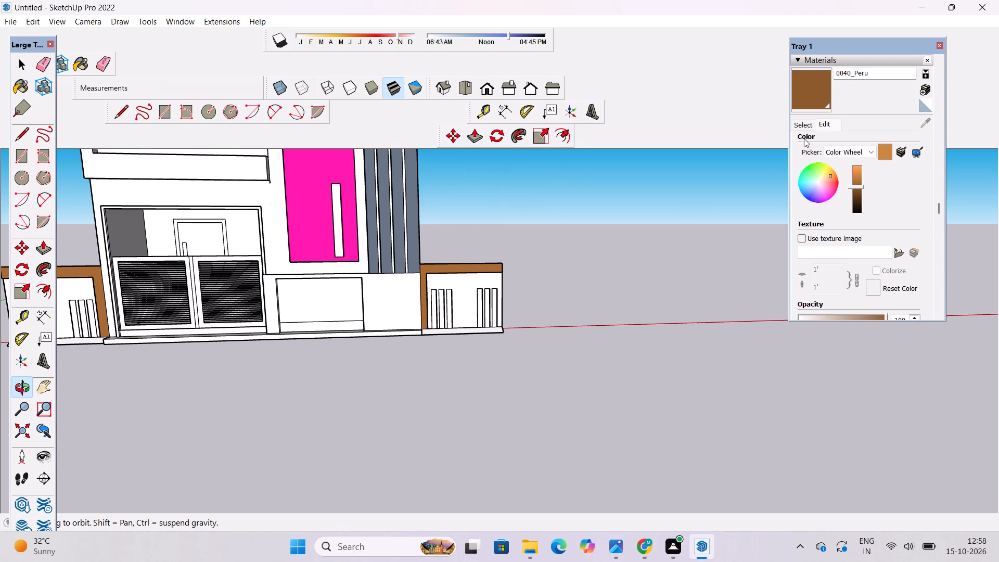
left_click(808, 126)
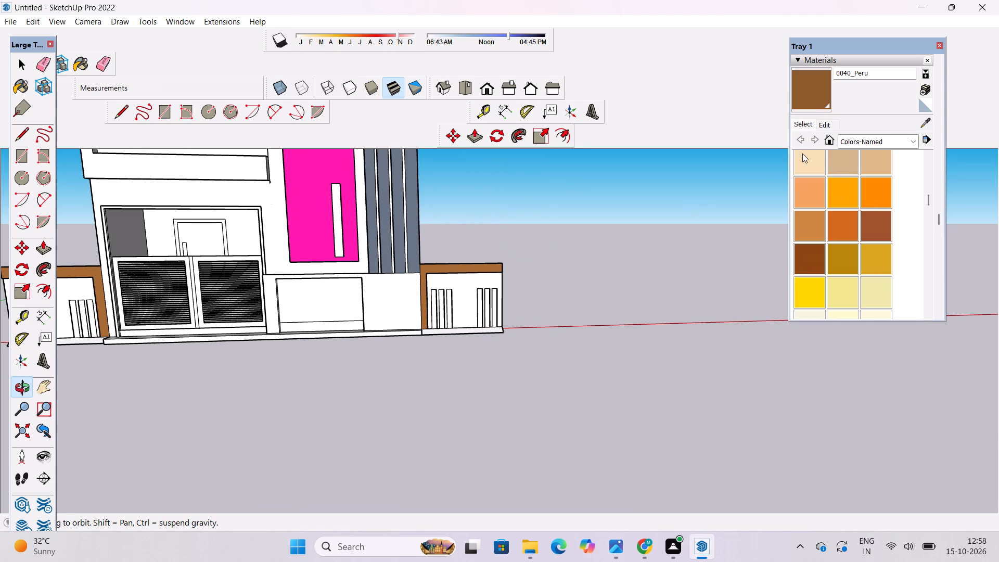
left_click(802, 157)
scroll(475, 307, "up", 6)
left_click(474, 288)
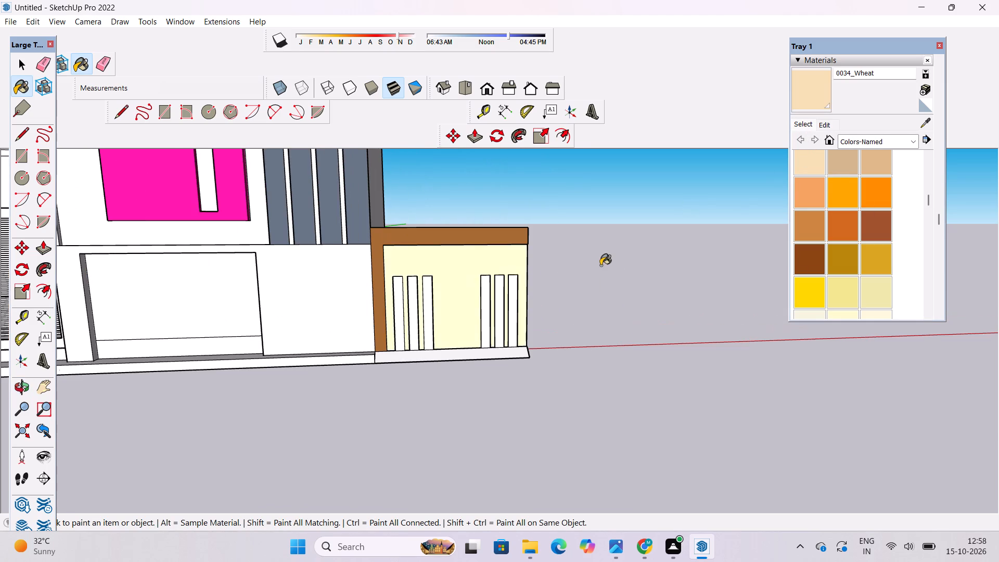
scroll(604, 271, "down", 8)
scroll(150, 291, "up", 5)
left_click(150, 291)
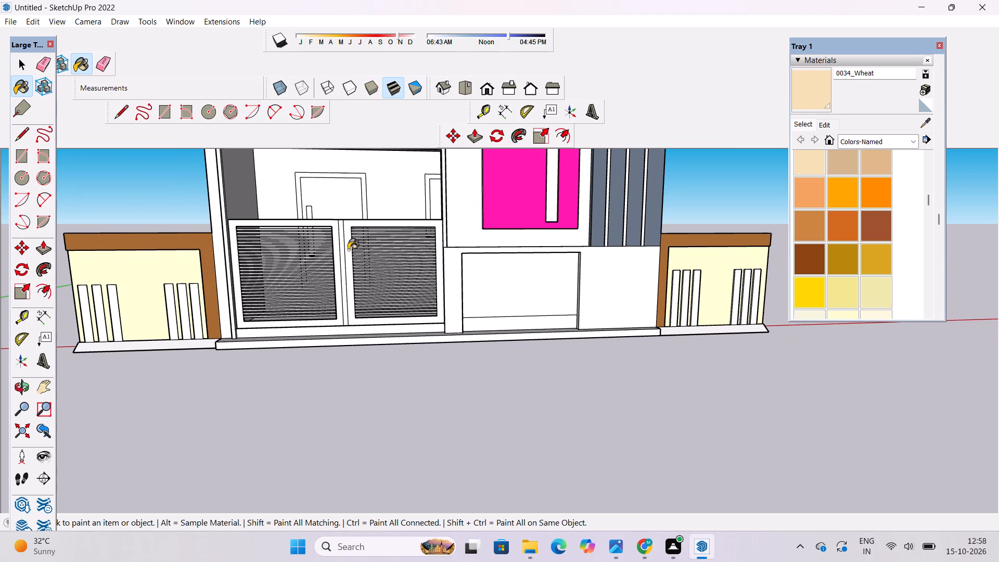
Darken the 0034_Wheat material slightly to a tan shade on the color wheel's brightness scale.
left_click(827, 126)
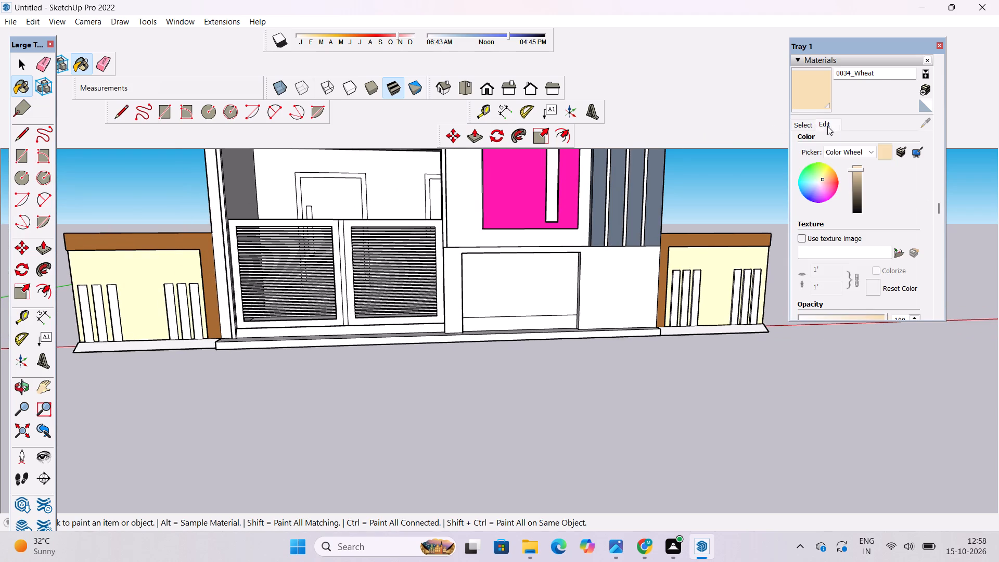
left_click(852, 173)
left_click(854, 178)
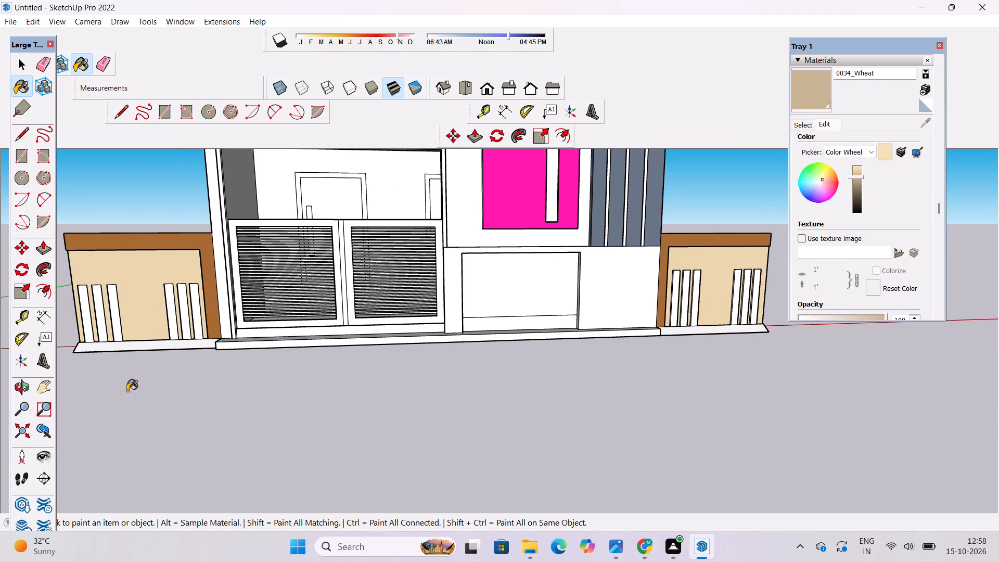
Browse the Wood and the Brick, Cladding and Siding material collections for a finish for the window above the pink panel.
left_click(23, 389)
scroll(99, 358, "down", 5)
left_click_drag(118, 394, 152, 313)
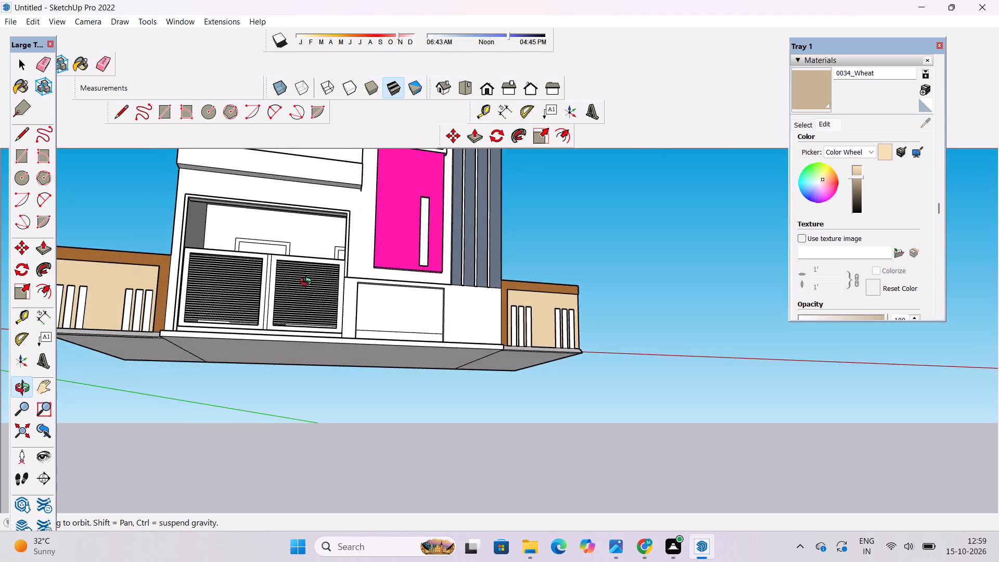
scroll(352, 275, "down", 8)
left_click_drag(373, 269, 373, 315, "shift")
left_click_drag(373, 324, 354, 392, "shift")
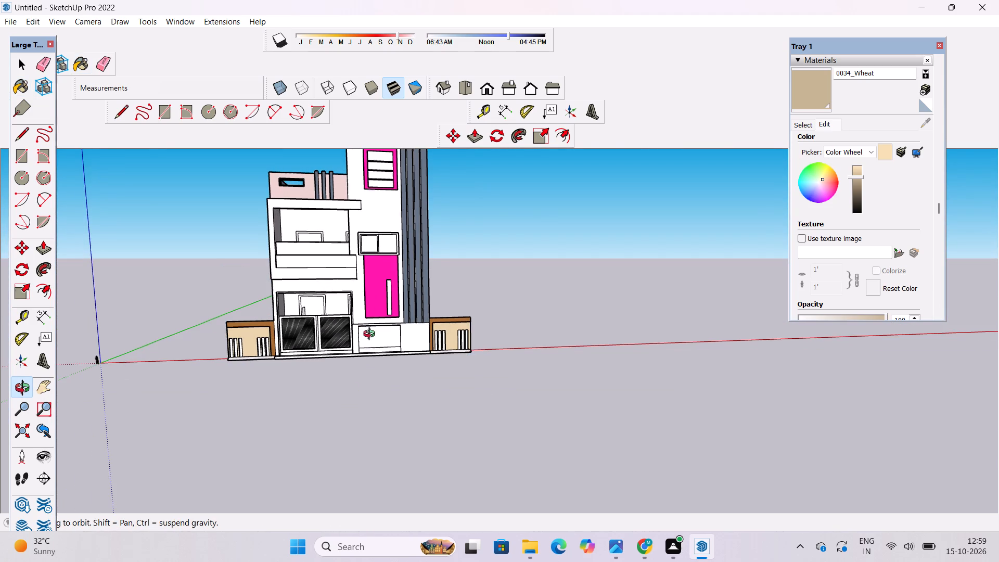
scroll(367, 302, "up", 3)
left_click_drag(367, 302, 372, 338, "shift")
scroll(416, 272, "up", 9)
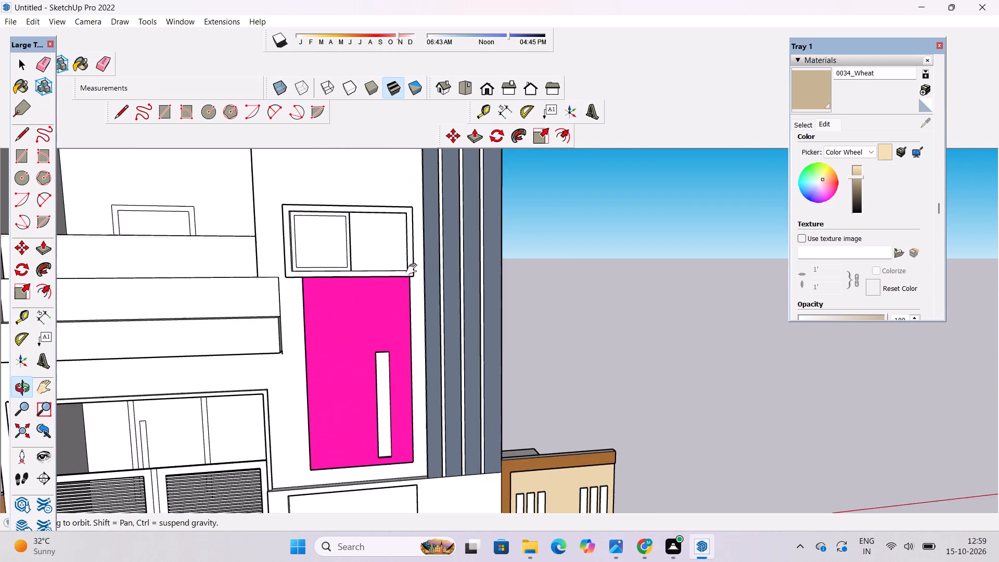
left_click_drag(411, 270, 417, 276, "shift")
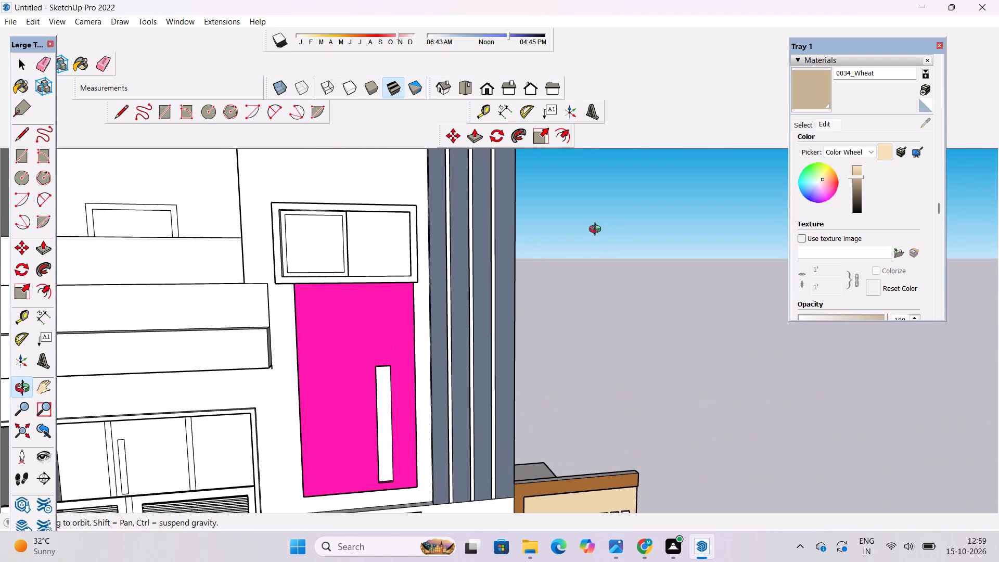
left_click(805, 125)
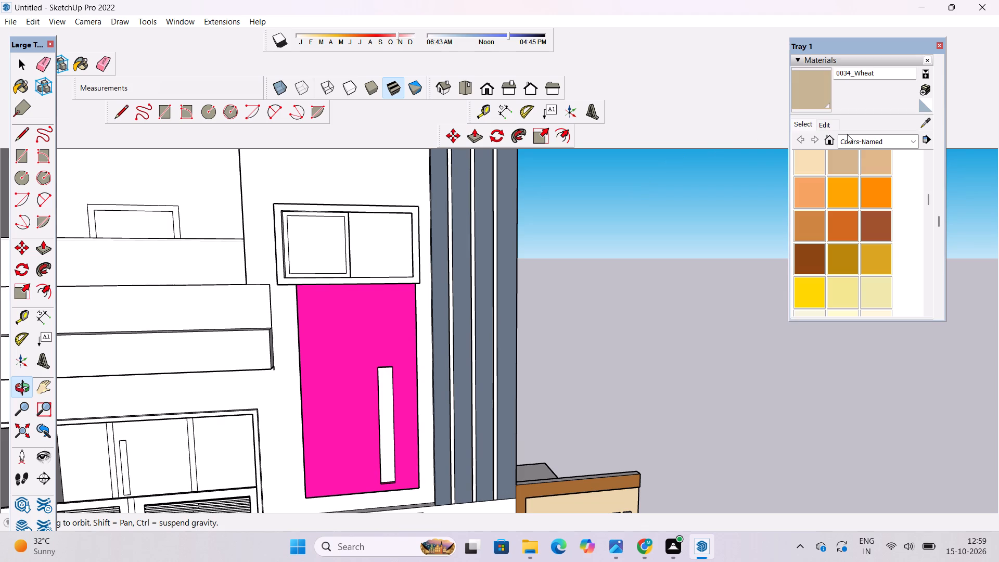
left_click(858, 141)
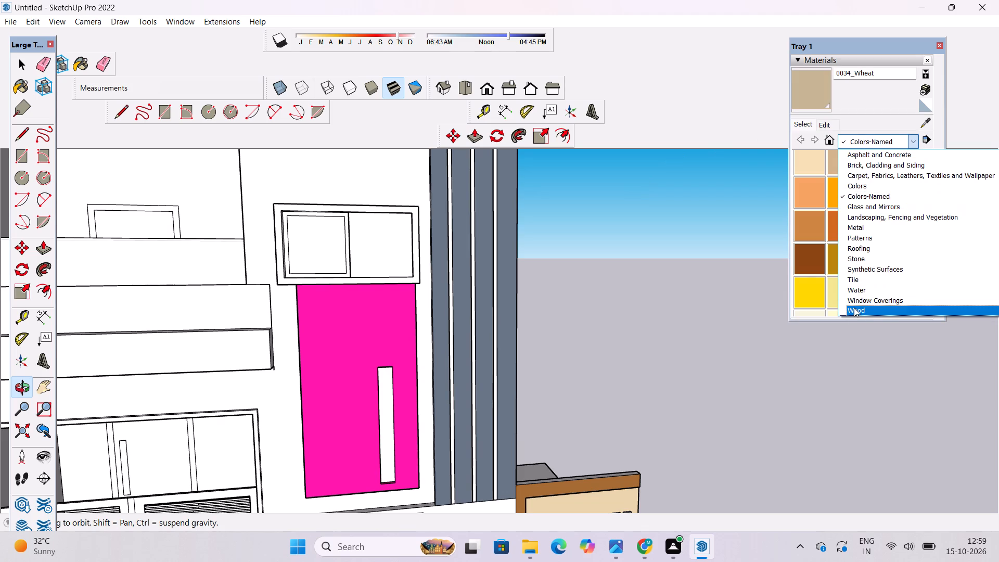
left_click(855, 310)
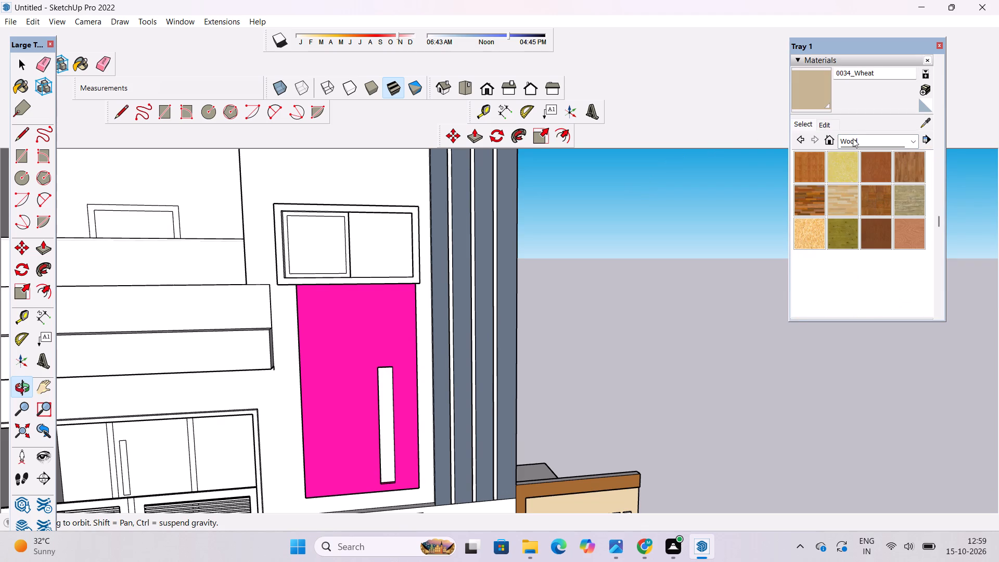
left_click(853, 139)
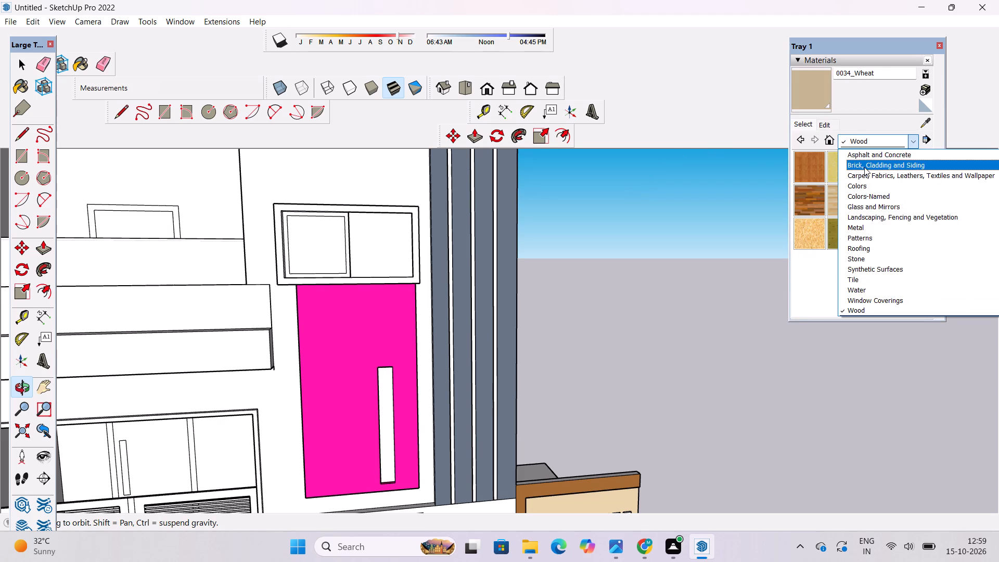
left_click(864, 167)
scroll(862, 177, "down", 2)
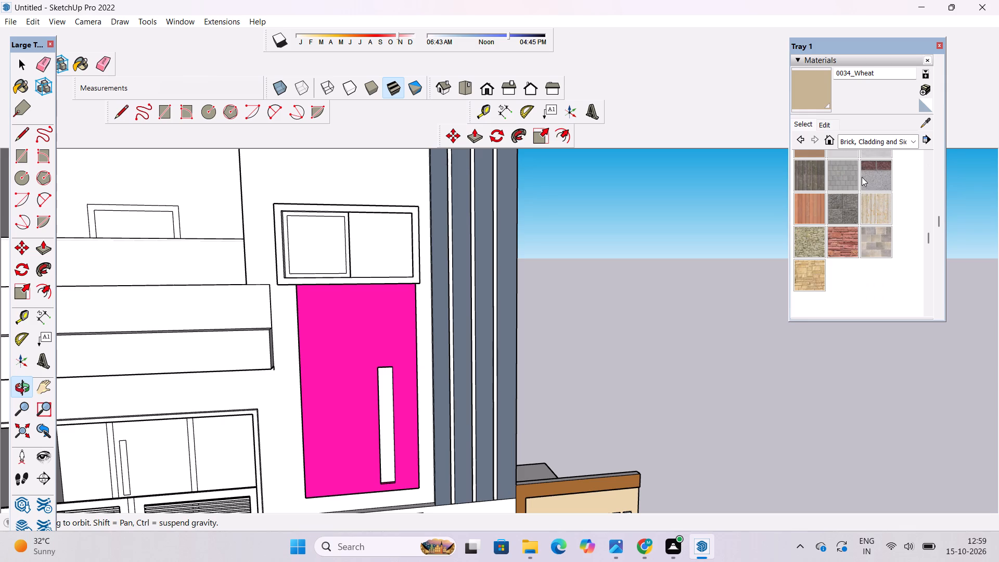
Paint the window pane nearest the tower fins, above the pink panel, with Blinds Weave from Window Coverings.
left_click(868, 143)
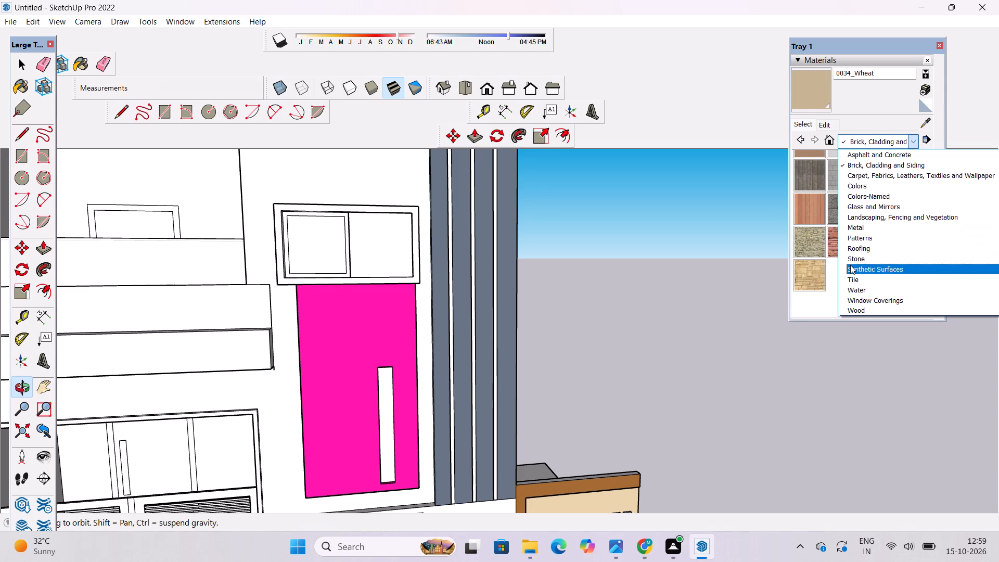
left_click(860, 300)
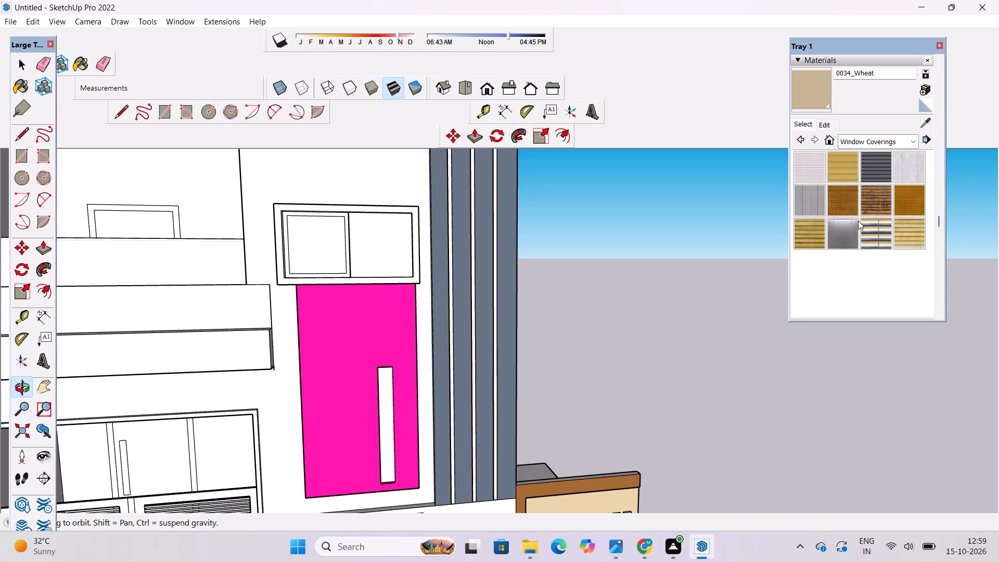
left_click(846, 202)
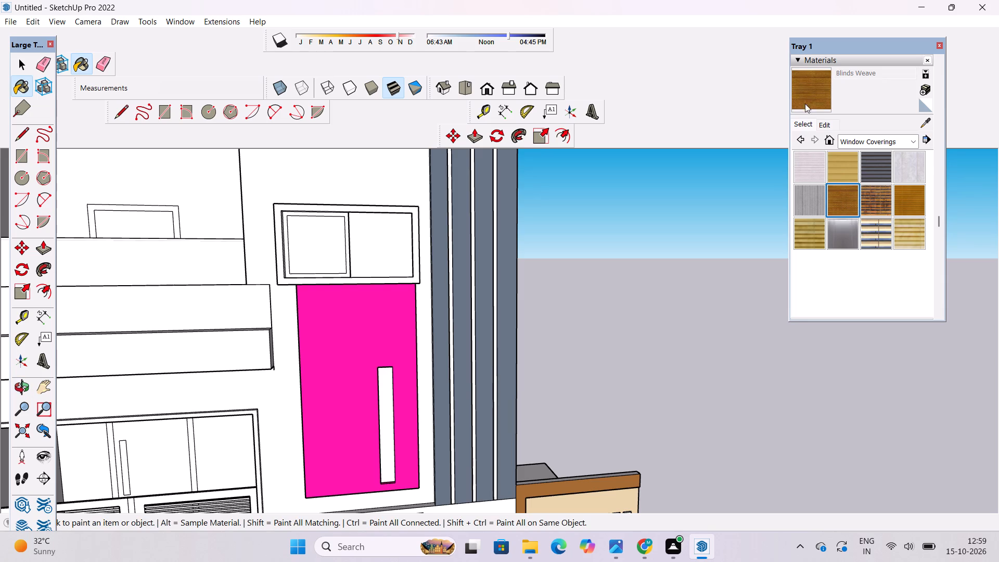
left_click(805, 95)
scroll(371, 258, "up", 7)
left_click(376, 259)
scroll(408, 244, "up", 2)
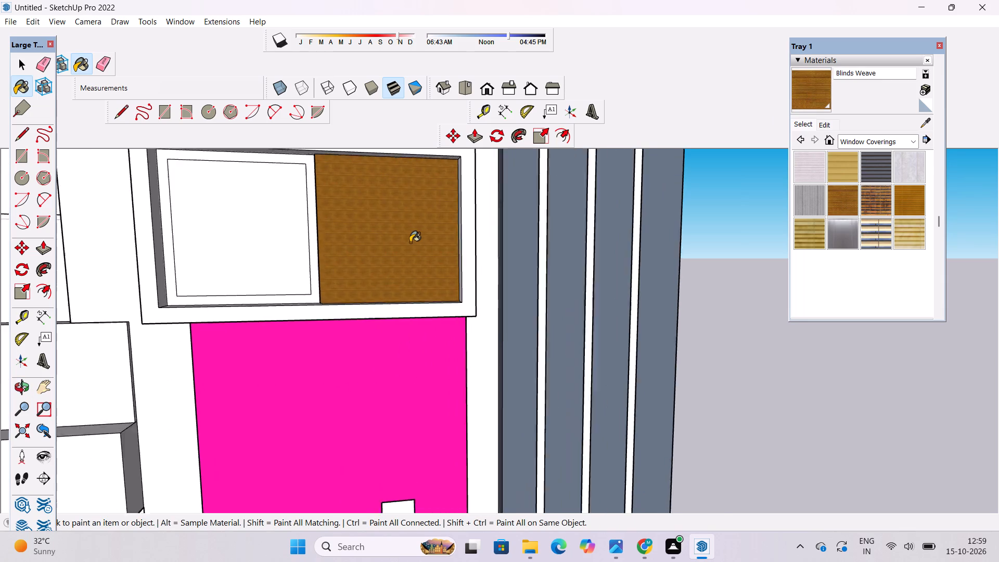
scroll(410, 242, "up", 20)
scroll(410, 242, "up", 2)
scroll(422, 299, "up", 12)
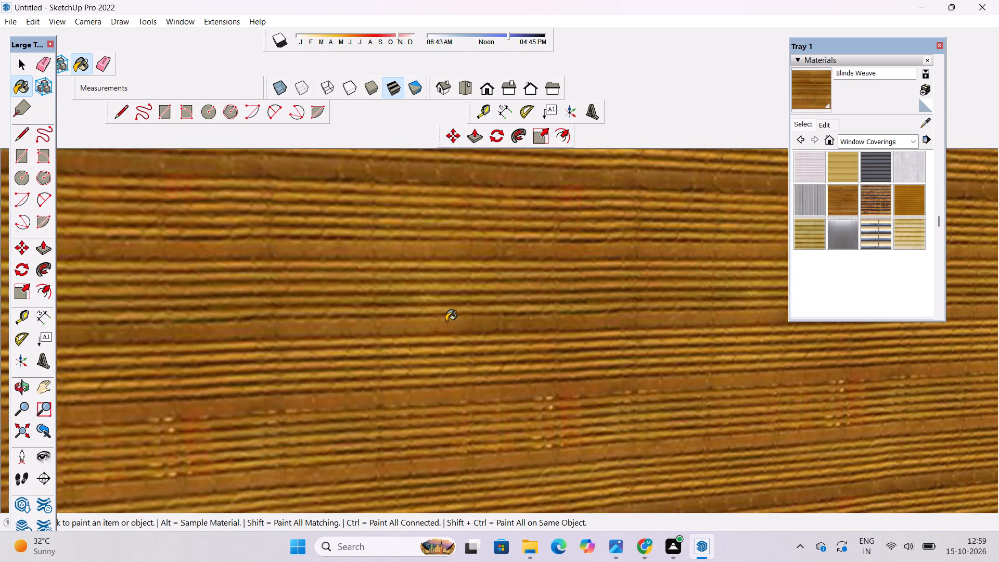
Undo the Blinds Weave paint on the window pane above the pink panel.
scroll(432, 303, "down", 20)
scroll(432, 303, "down", 2)
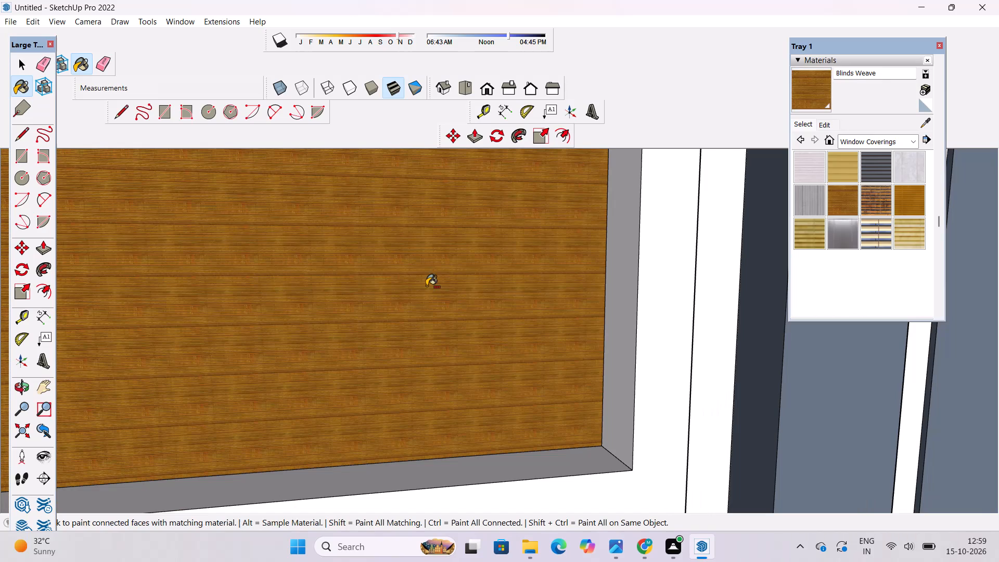
key("ctrl+z")
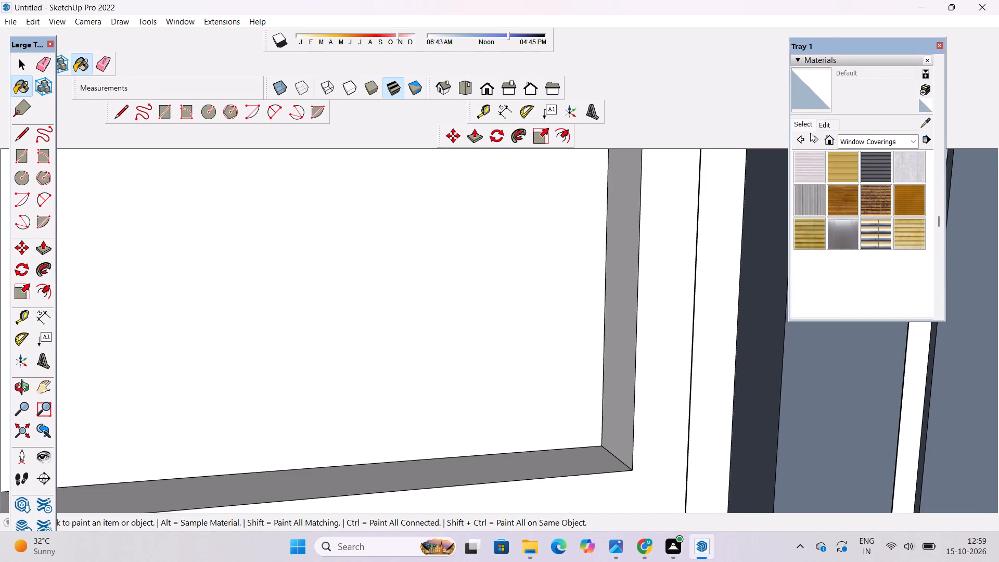
Switch the material library from Window Coverings to the Brick, Cladding and Siding collection.
left_click(857, 142)
scroll(235, 332, "down", 6)
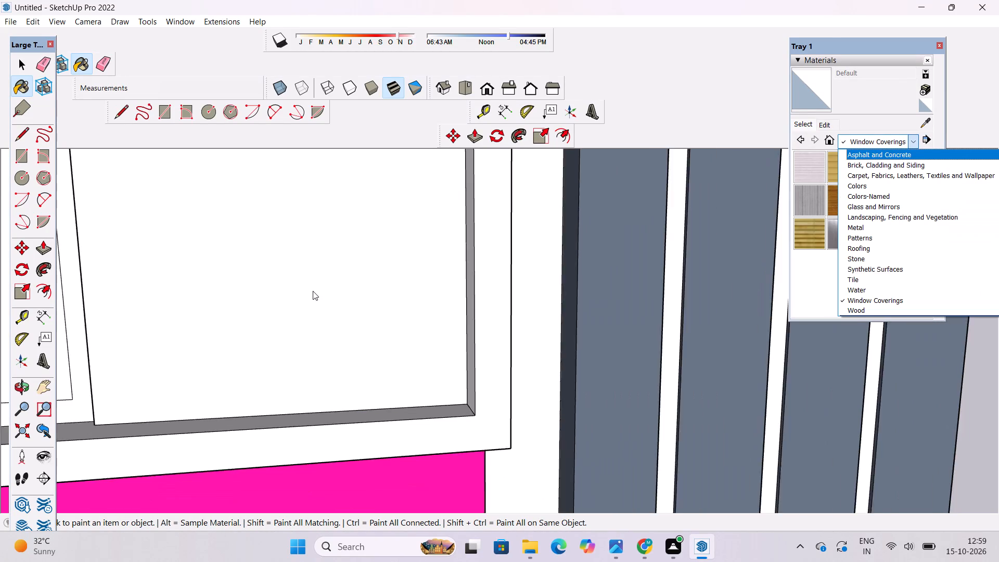
scroll(313, 291, "down", 4)
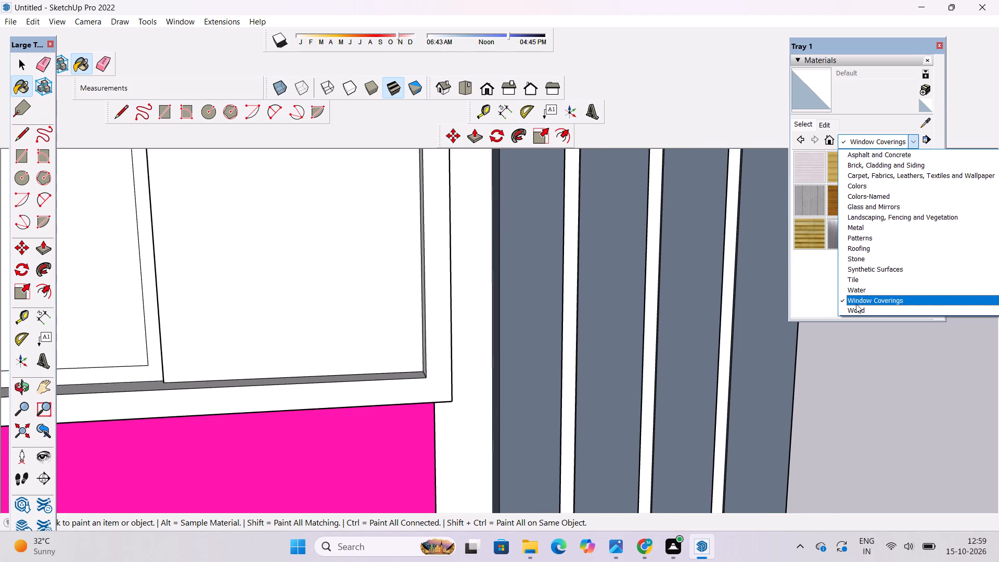
left_click(868, 163)
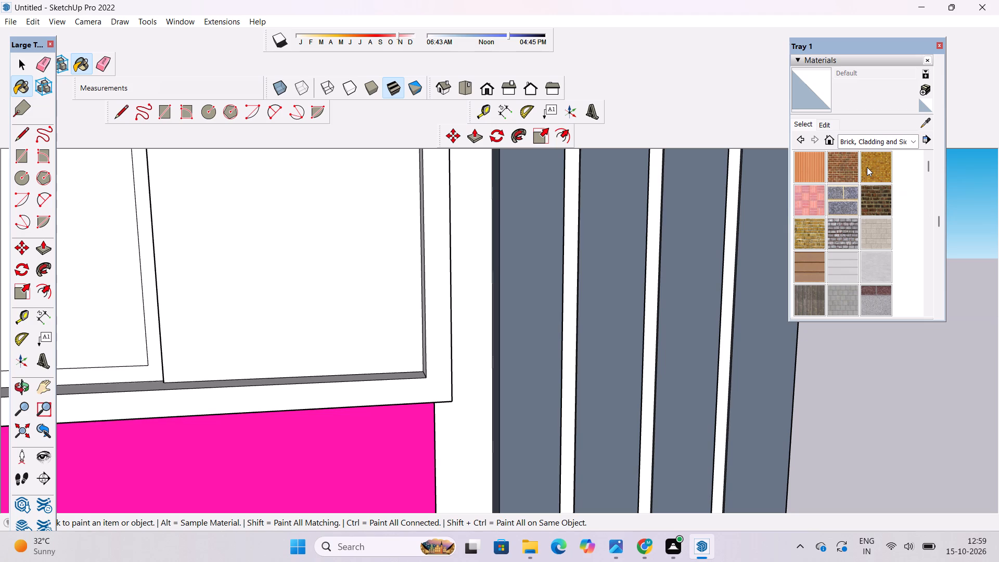
left_click(863, 139)
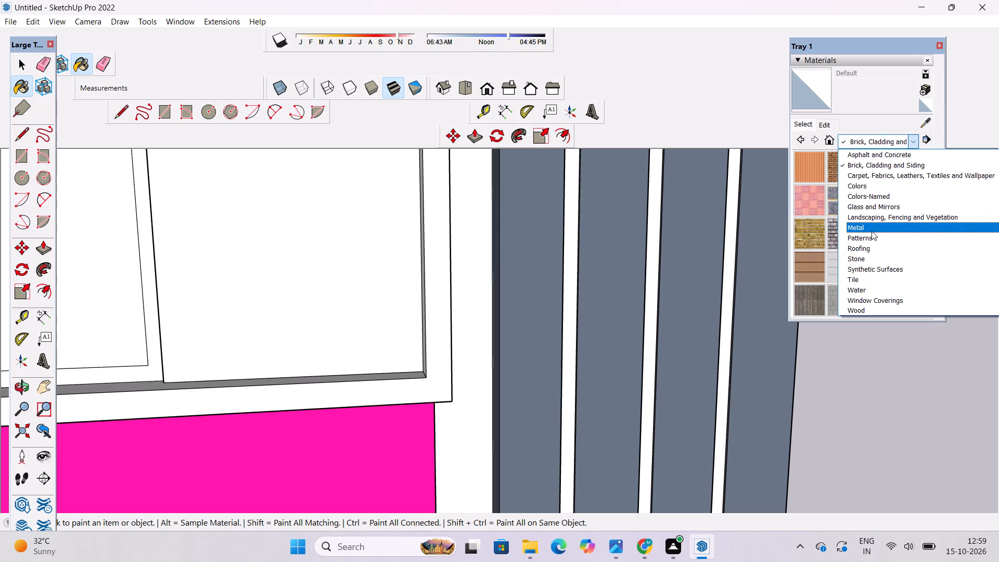
left_click(810, 164)
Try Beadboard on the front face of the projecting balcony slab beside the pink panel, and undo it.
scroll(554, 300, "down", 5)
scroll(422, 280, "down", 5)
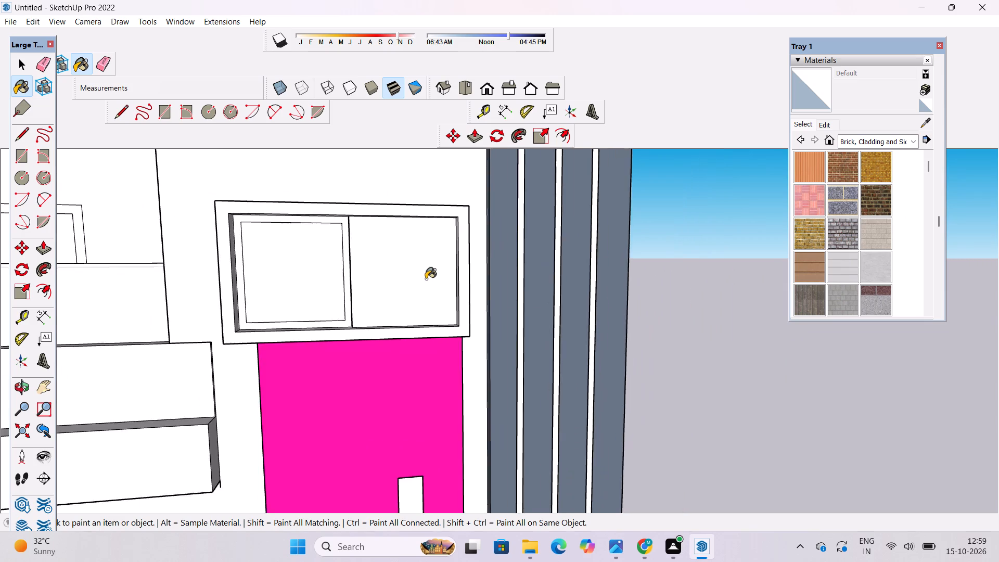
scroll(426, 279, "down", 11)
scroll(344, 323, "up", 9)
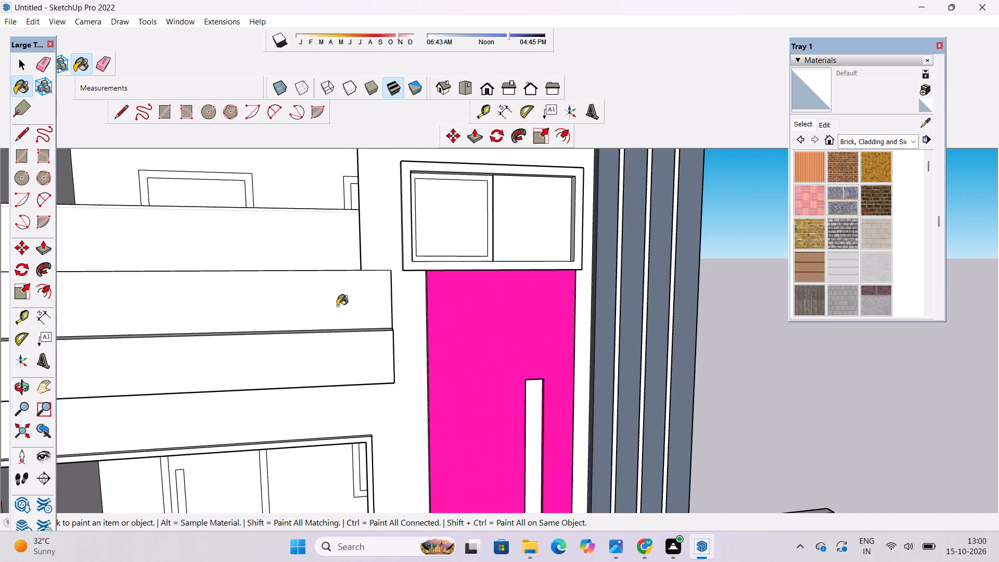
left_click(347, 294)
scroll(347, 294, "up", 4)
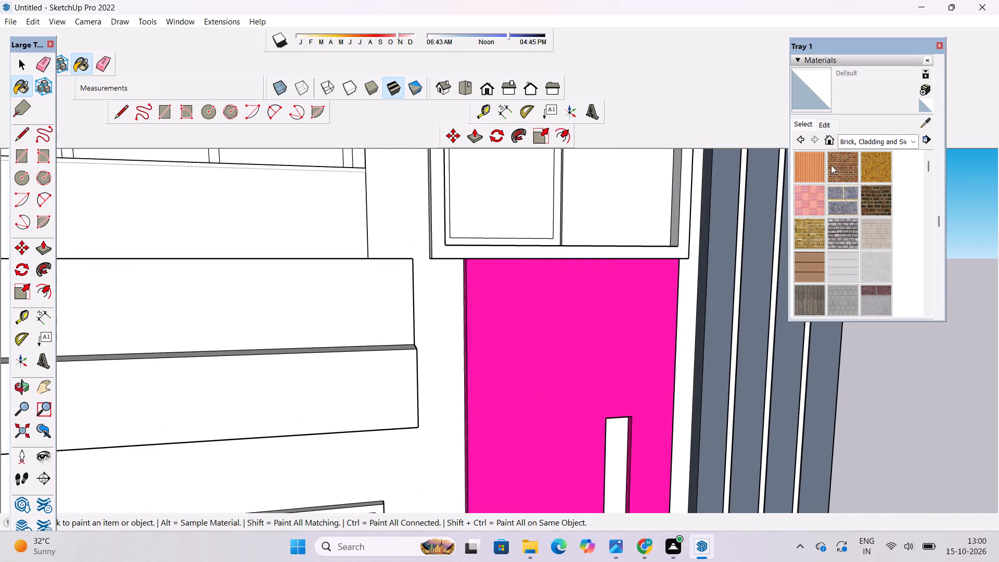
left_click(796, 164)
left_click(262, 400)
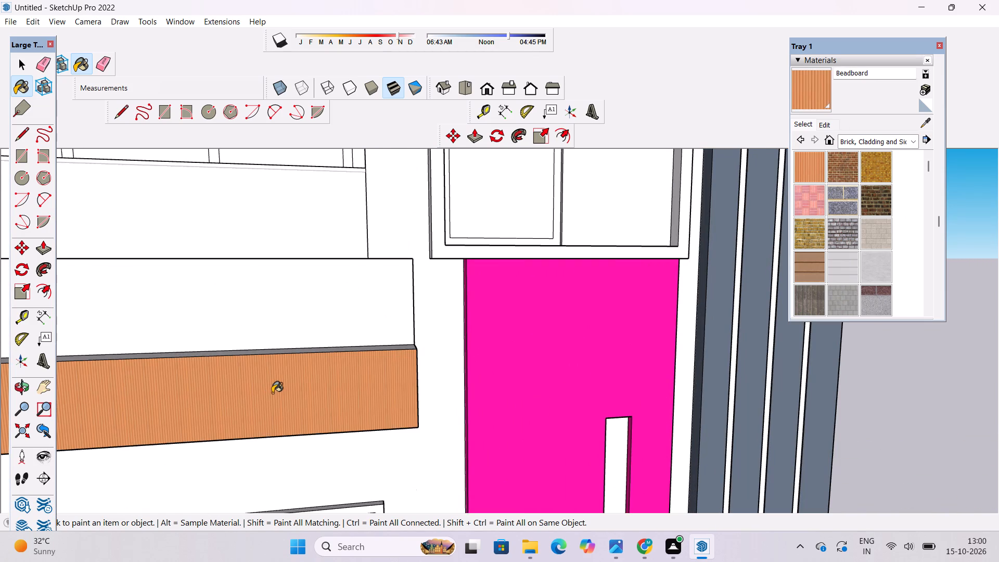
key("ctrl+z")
Paint the front face of the balcony parapet directly above the projecting slab with Beadboard.
left_click(341, 293)
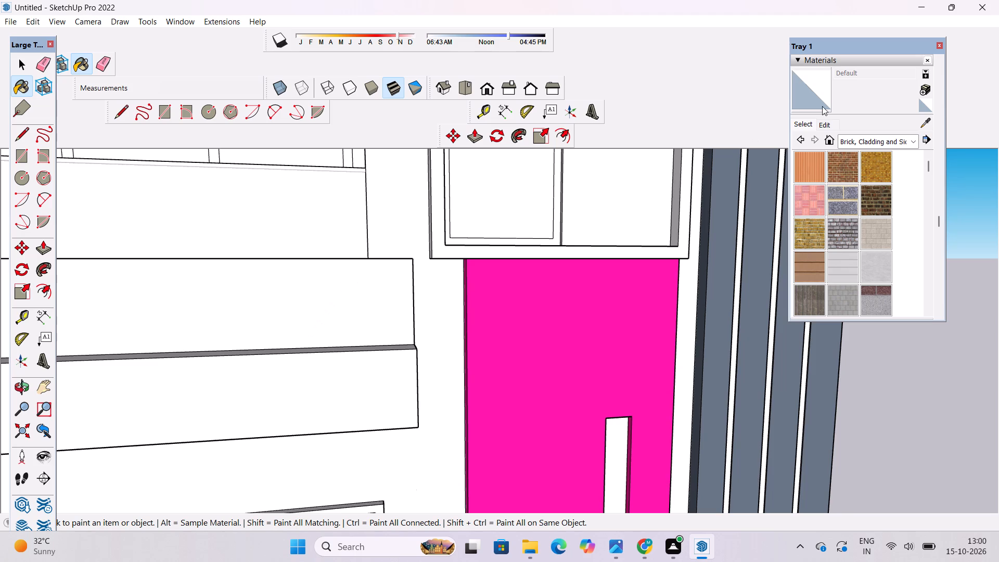
left_click(802, 166)
left_click(360, 313)
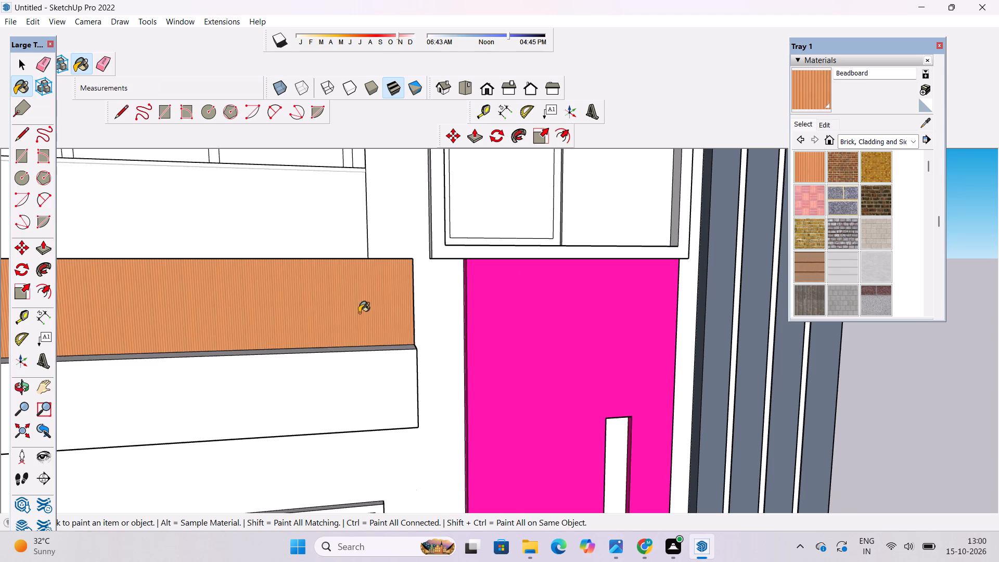
Paint the top face of the same balcony parapet with Beadboard.
key("o")
left_click_drag(441, 293, 286, 429)
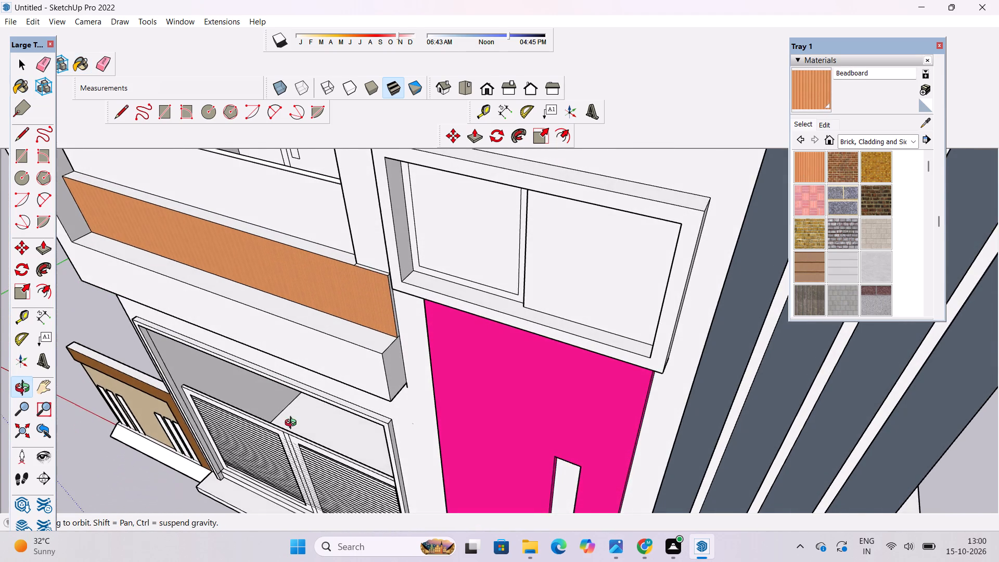
left_click_drag(314, 322, 419, 381, "shift")
left_click_drag(405, 376, 437, 362)
left_click_drag(452, 357, 573, 308, "shift")
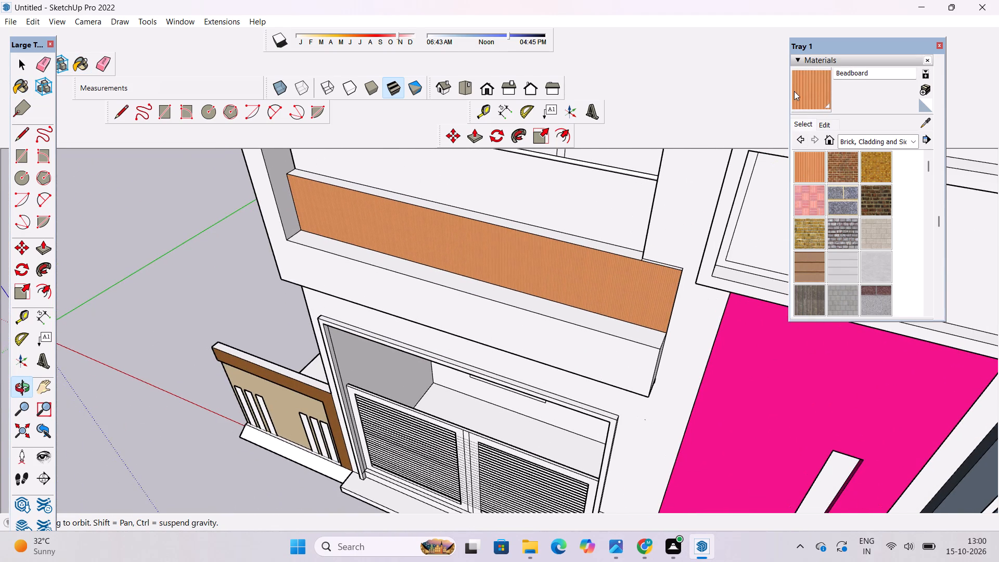
left_click(794, 91)
scroll(614, 247, "up", 9)
left_click(621, 257)
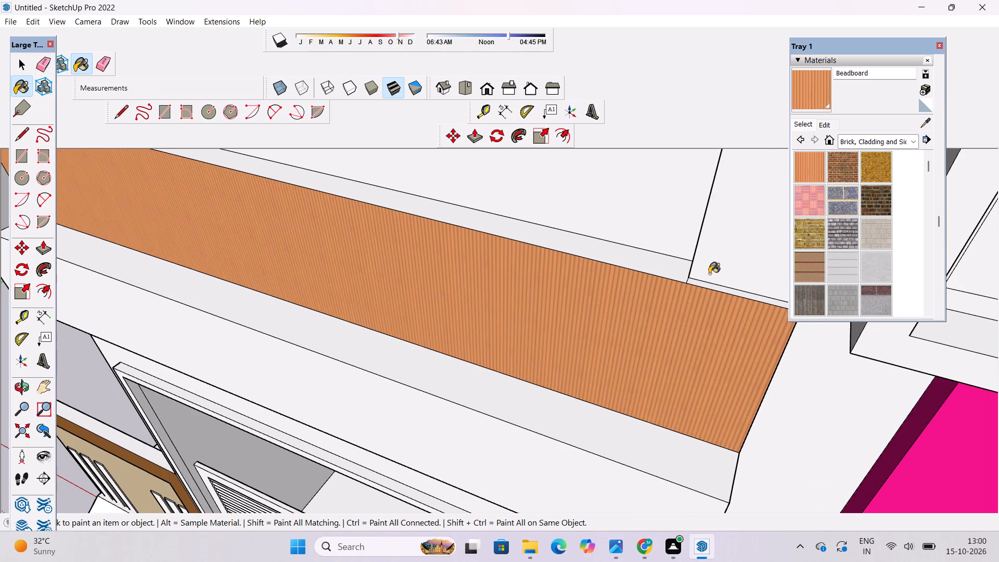
Erase the short edge dividing the parapet's top surface and paint the merged top face with Beadboard.
scroll(713, 296, "up", 9)
key("r")
key("e")
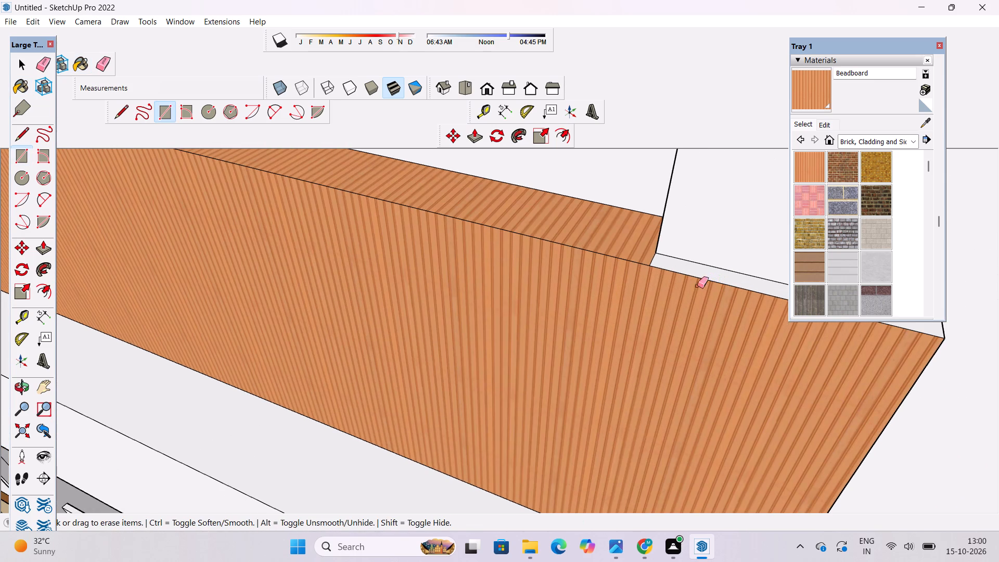
scroll(676, 258, "up", 9)
left_click(623, 264)
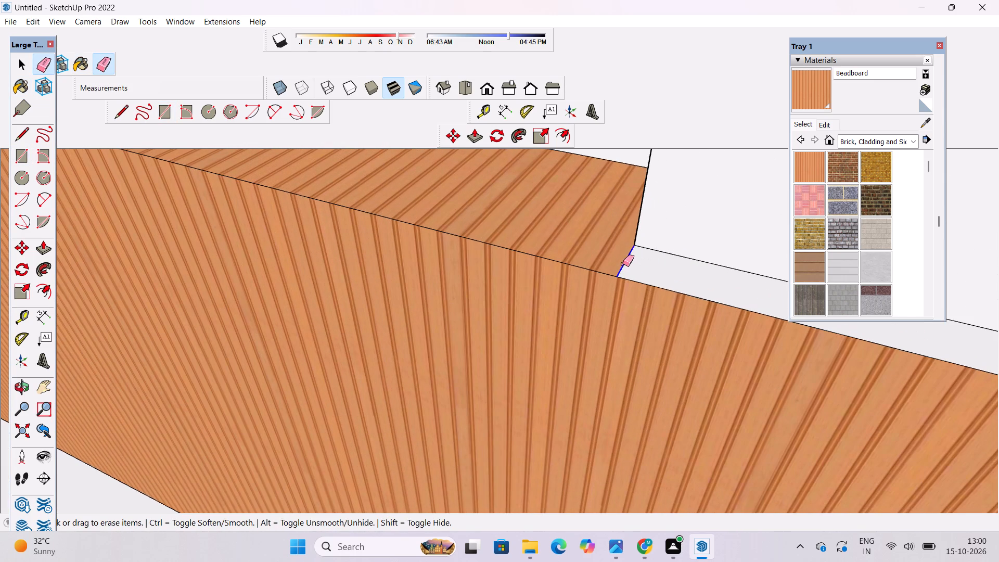
left_click(812, 98)
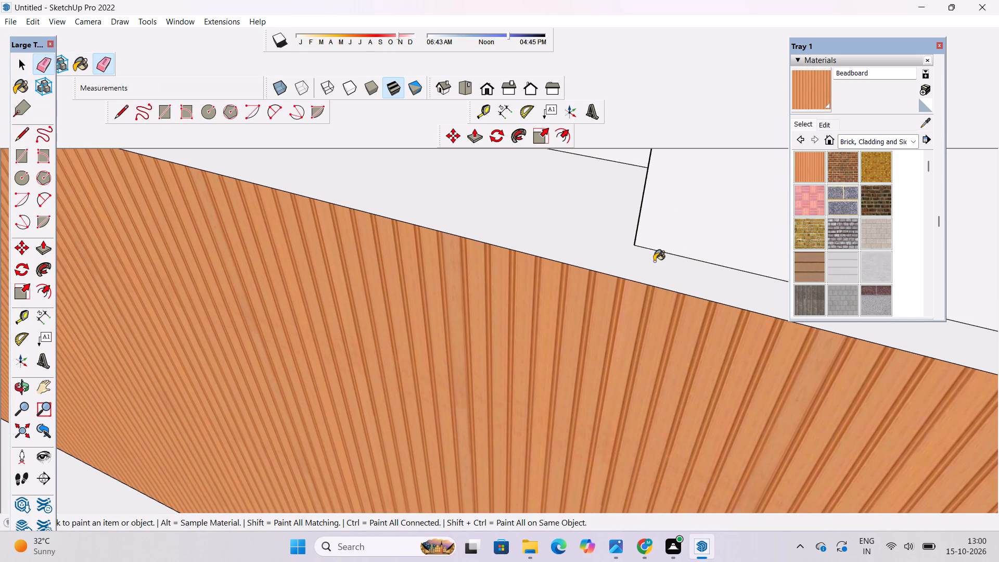
left_click(651, 264)
Paint the narrow end face of the balcony parapet, on the side facing the pink panel, with Beadboard.
key("o")
scroll(524, 269, "down", 10)
left_click_drag(511, 315, 546, 258)
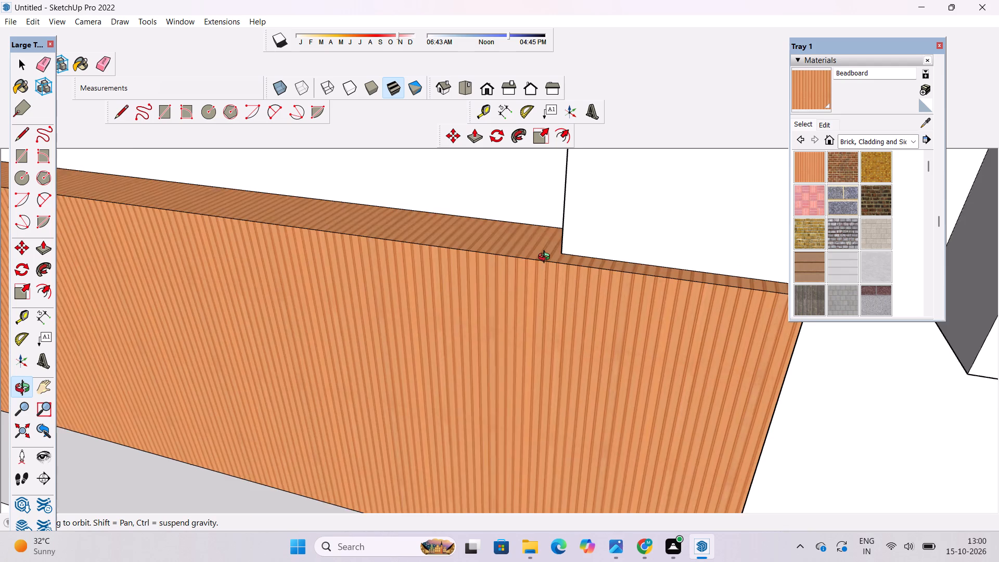
left_click_drag(546, 258, 546, 256)
left_click_drag(670, 308, 465, 291)
scroll(513, 277, "down", 5)
left_click_drag(540, 347, 674, 272)
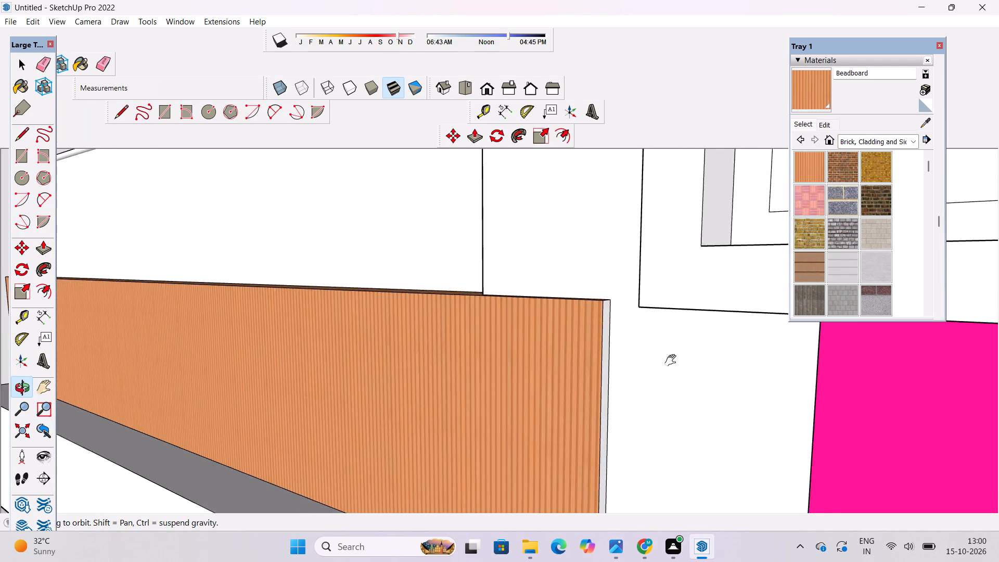
left_click_drag(646, 397, 685, 239, "shift")
left_click(805, 106)
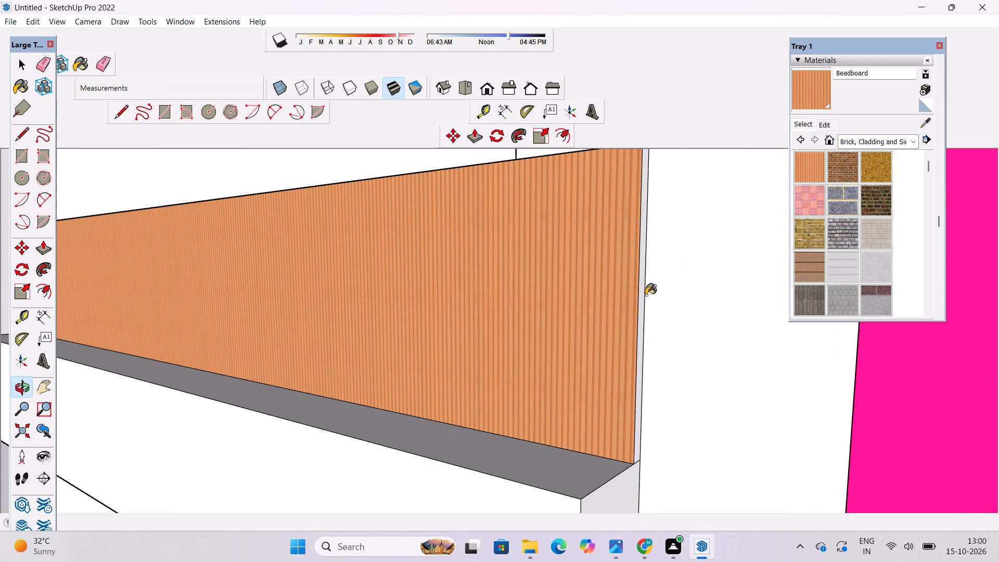
scroll(639, 301, "up", 5)
left_click(646, 287)
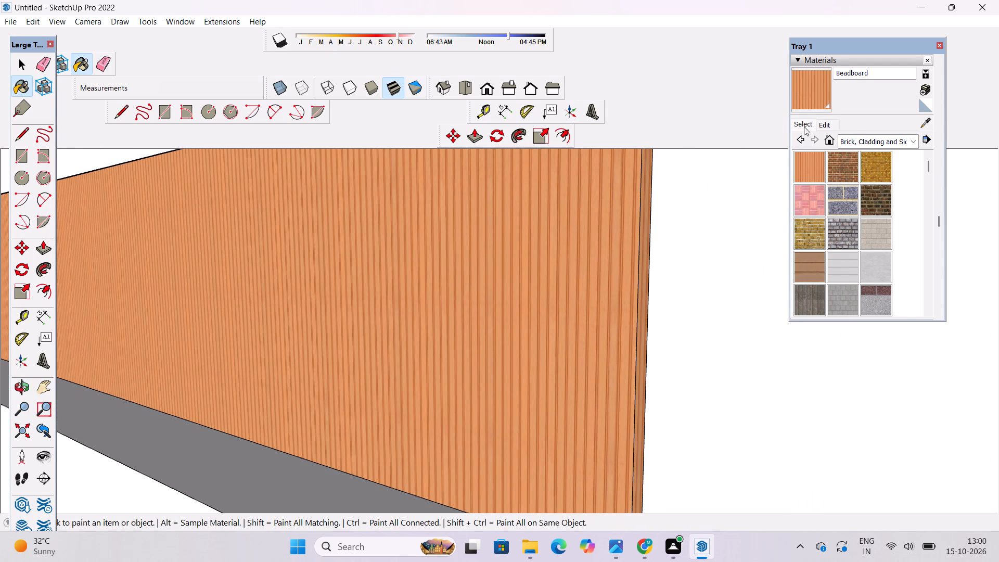
Set the Beadboard material's texture size to 40' by 40'.
left_click(818, 122)
left_click(825, 286)
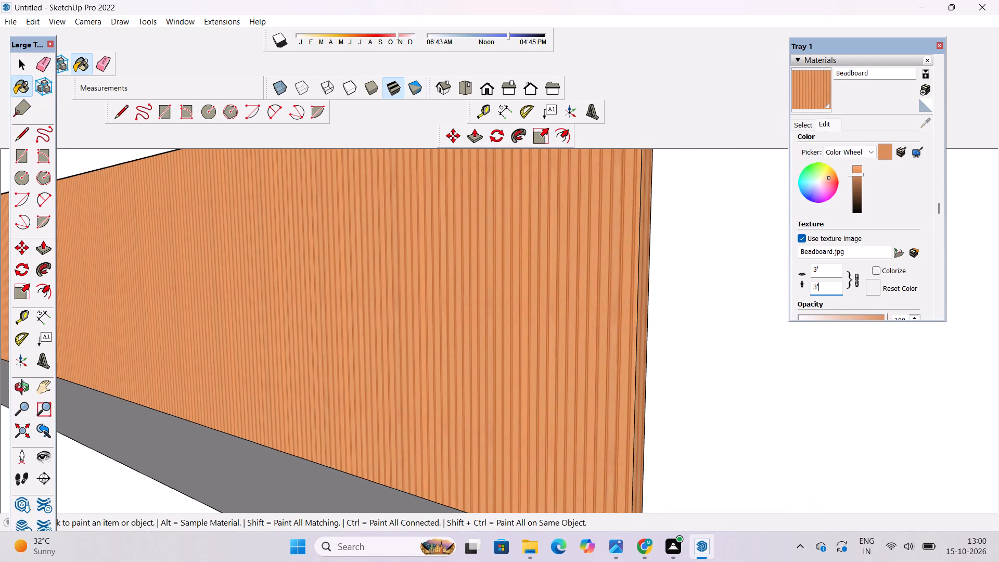
key("BackSpace")
key("BackSpace")
key("BackSpace")
key("4")
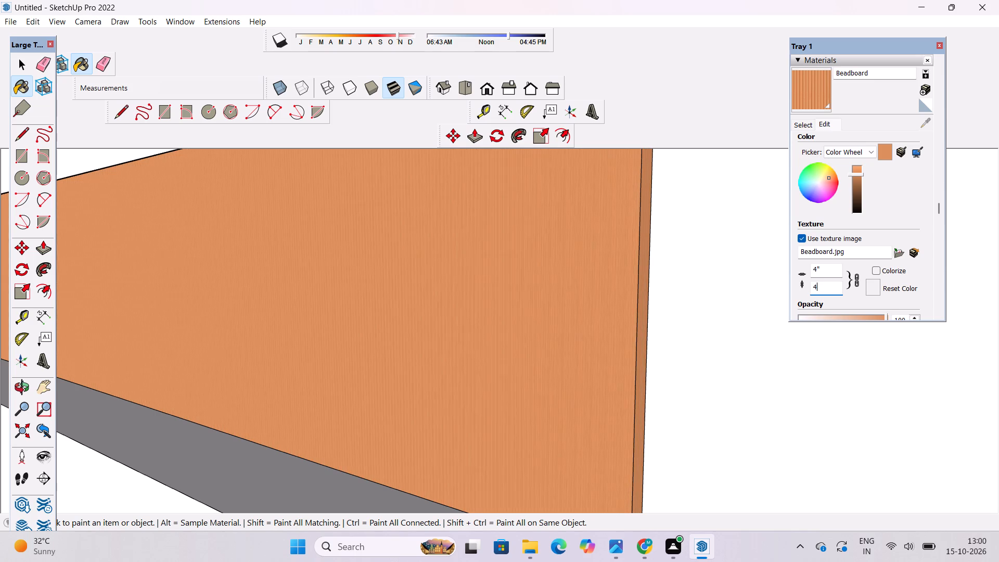
type("0'")
key("Return")
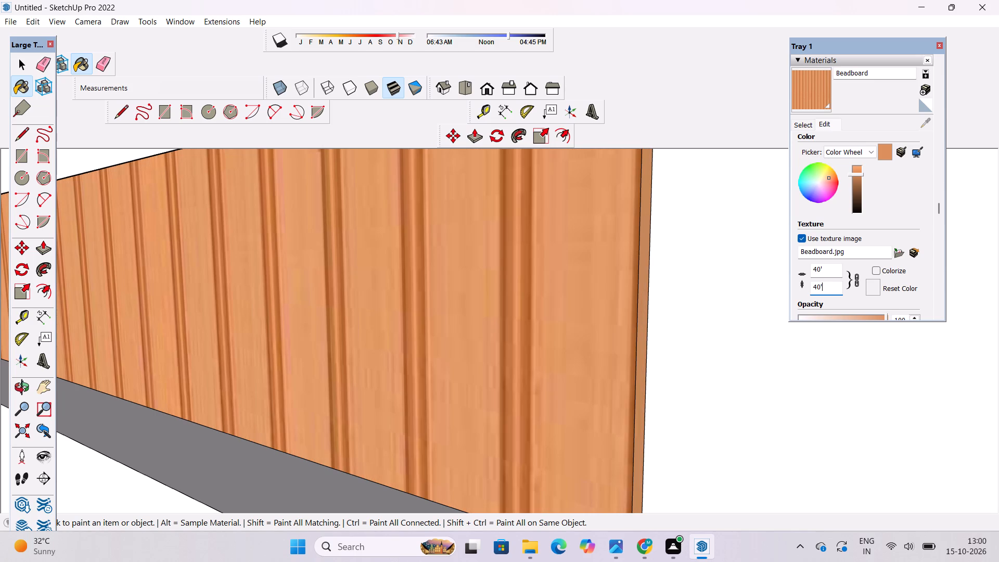
Erase the stray short edge hanging below the projecting balcony slab's corner beside the pink panel.
scroll(588, 249, "down", 18)
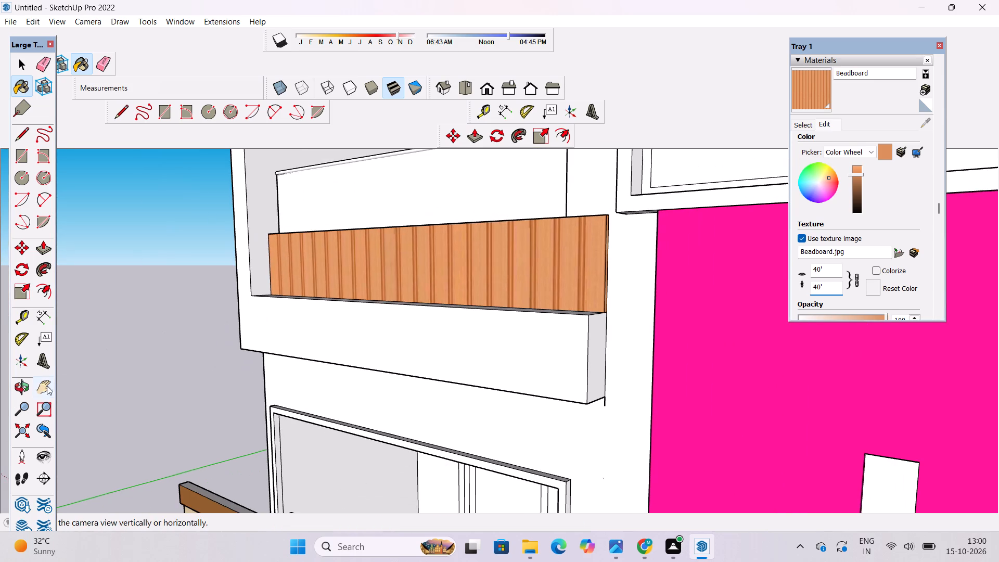
left_click(24, 390)
left_click_drag(132, 336, 288, 312)
scroll(303, 299, "down", 5)
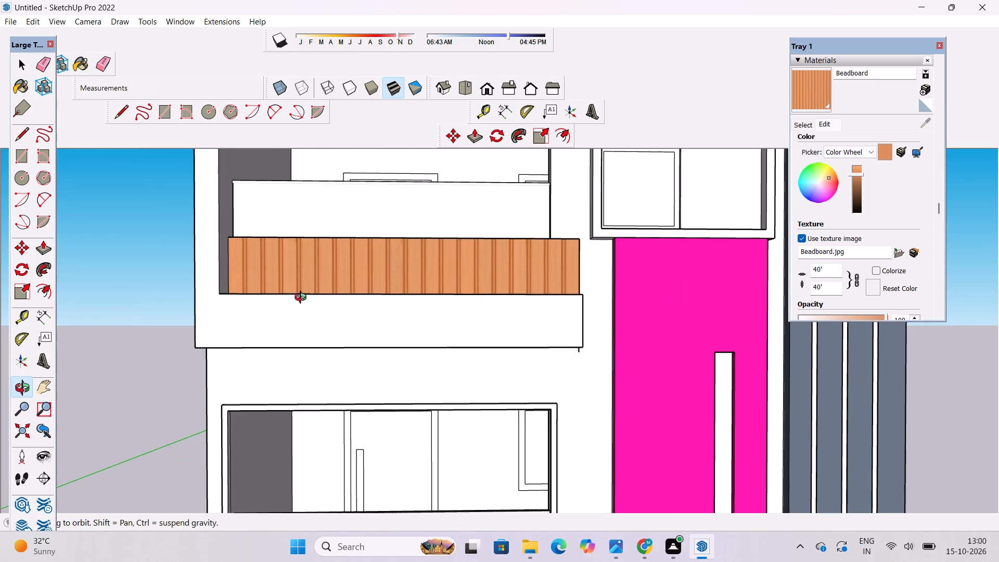
left_click_drag(304, 301, 339, 233)
left_click_drag(349, 235, 300, 379, "shift")
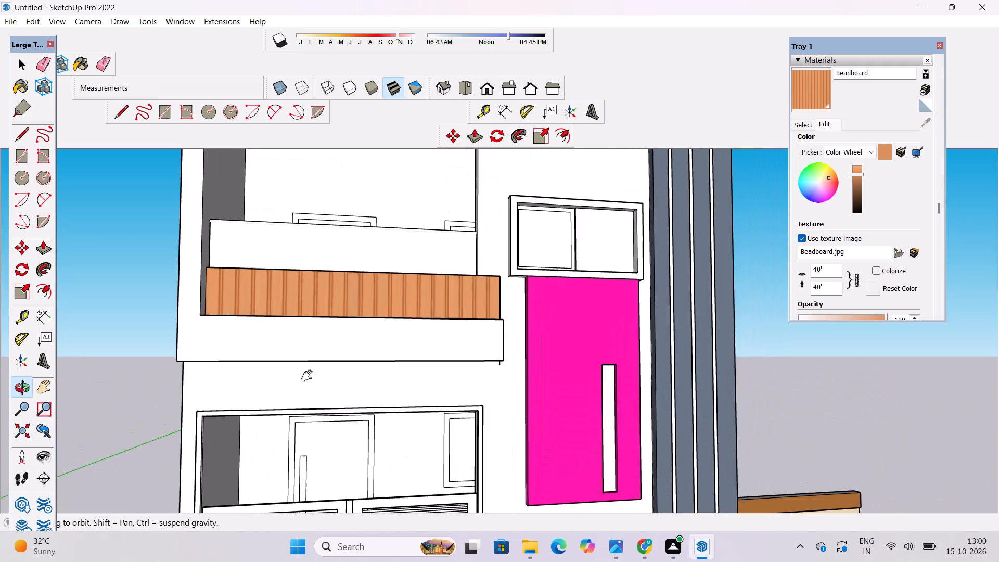
scroll(365, 328, "down", 5, "shift")
scroll(432, 351, "up", 10, "shift")
scroll(482, 383, "up", 4, "shift")
left_click_drag(383, 365, 398, 402, "shift")
scroll(357, 390, "up", 5)
key("e")
left_click_drag(346, 310, 332, 315)
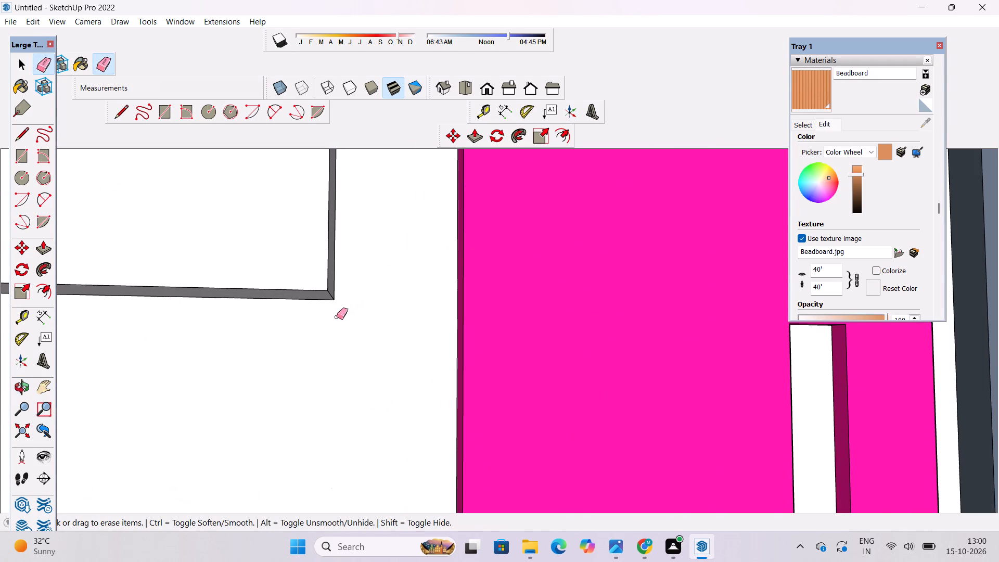
Paint the blank half of the recessed window box above the pink panel with Cladding Siding Tan.
key("o")
scroll(341, 341, "down", 9)
left_click_drag(351, 340, 360, 421)
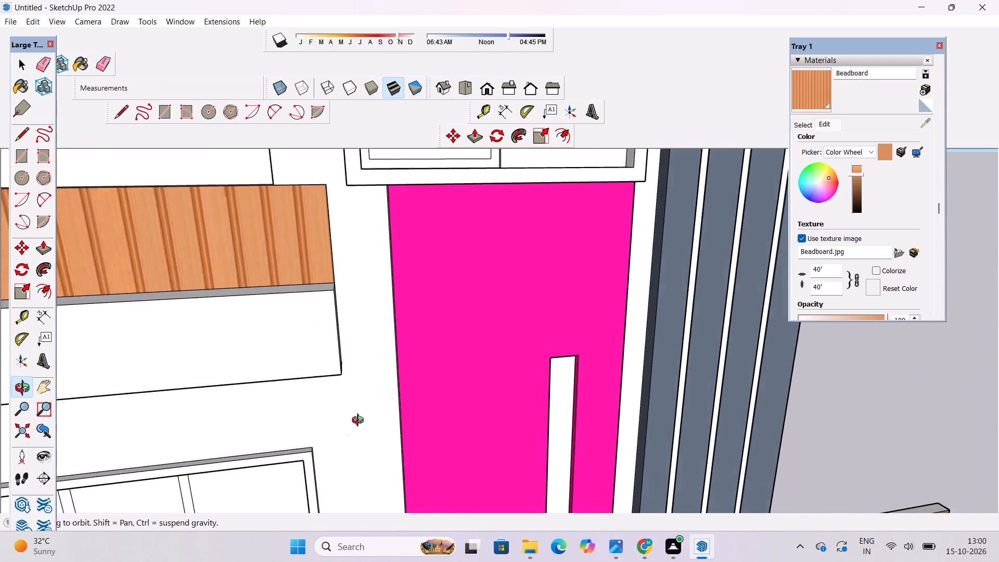
scroll(363, 379, "down", 6)
left_click_drag(392, 388, 339, 415, "shift")
left_click_drag(342, 419, 312, 378)
scroll(312, 373, "down", 2)
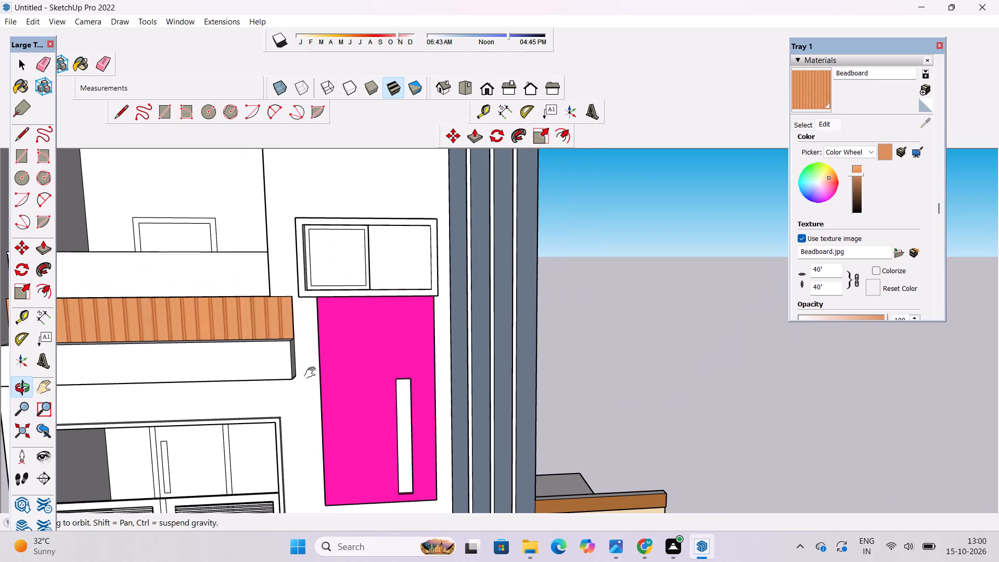
left_click(313, 370, "shift")
scroll(340, 342, "down", 8)
scroll(377, 296, "up", 5)
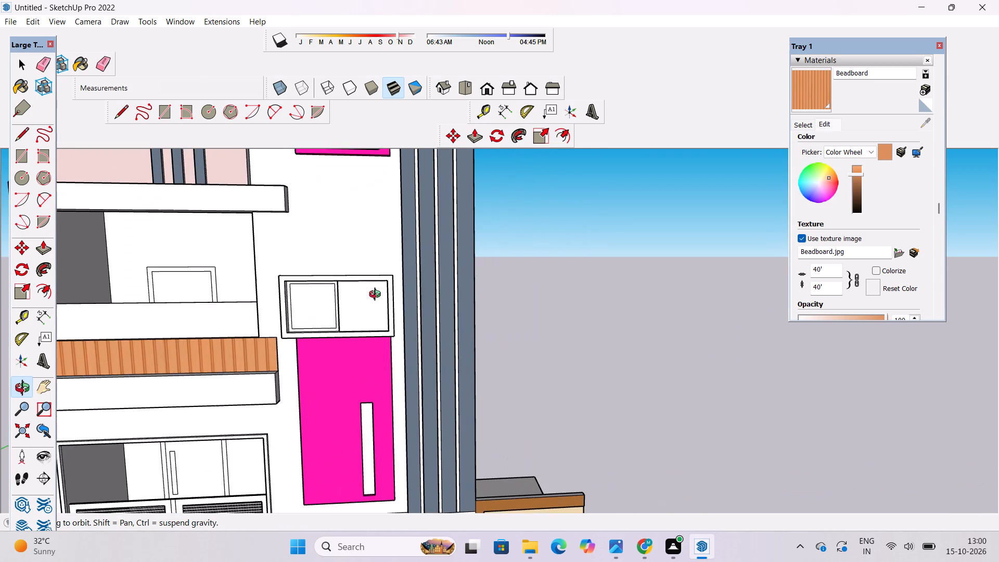
scroll(365, 306, "up", 3)
scroll(815, 201, "up", 1)
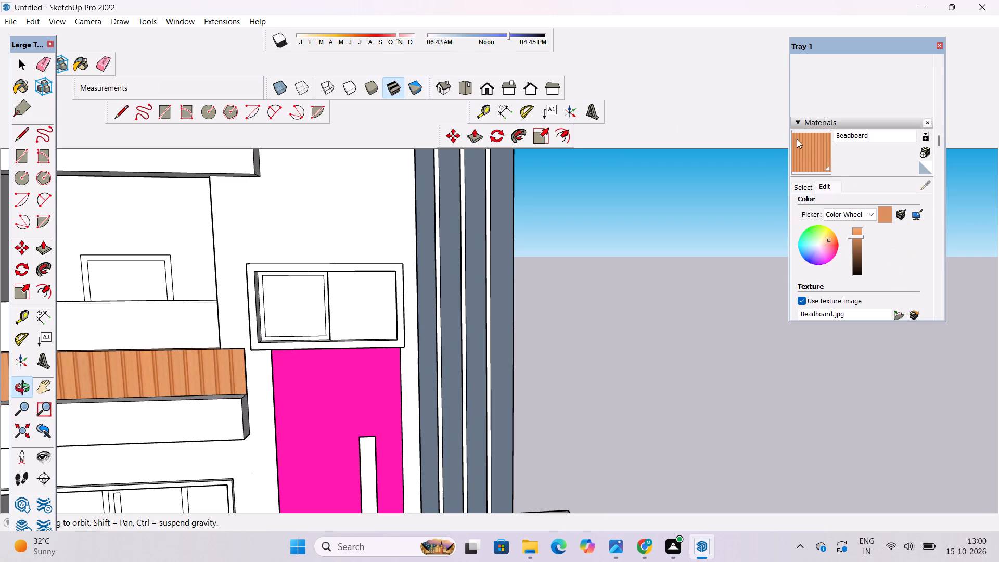
left_click(805, 187)
scroll(831, 246, "down", 1)
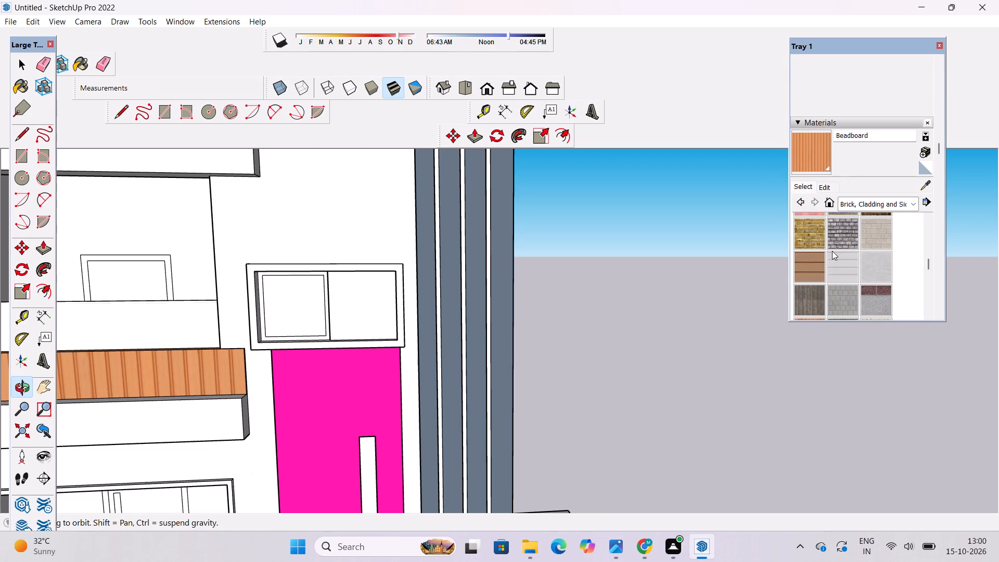
left_click(806, 272)
scroll(398, 317, "up", 4)
left_click(363, 306)
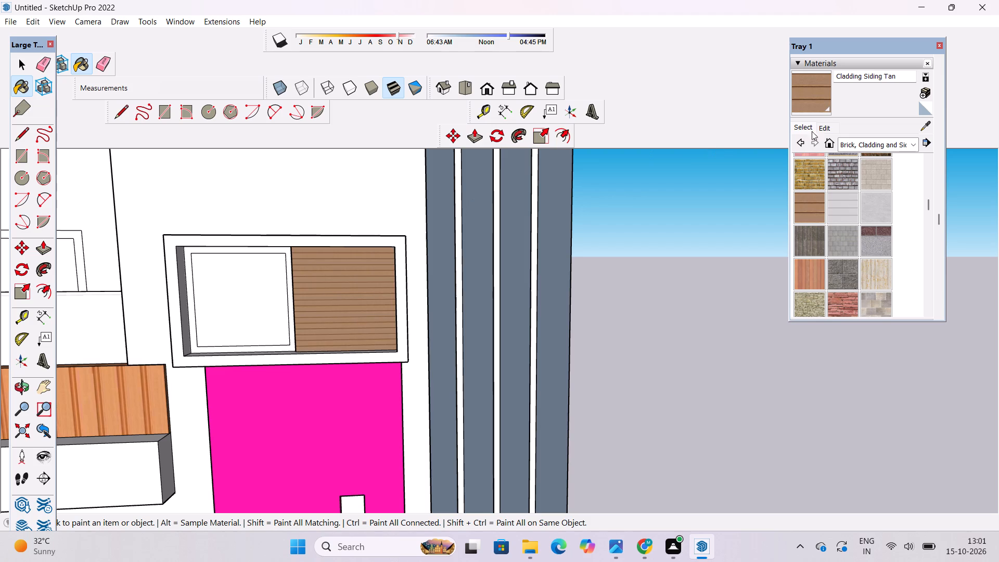
Recolour the Cladding Siding Tan material to a slightly darker reddish brown using the colour wheel and brightness.
left_click(825, 129)
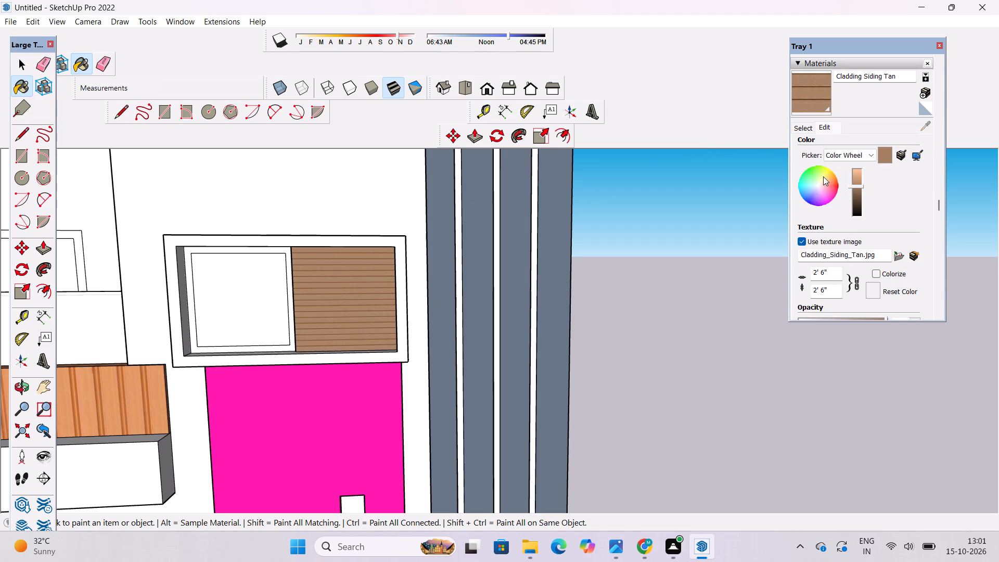
left_click(829, 178)
left_click(828, 173)
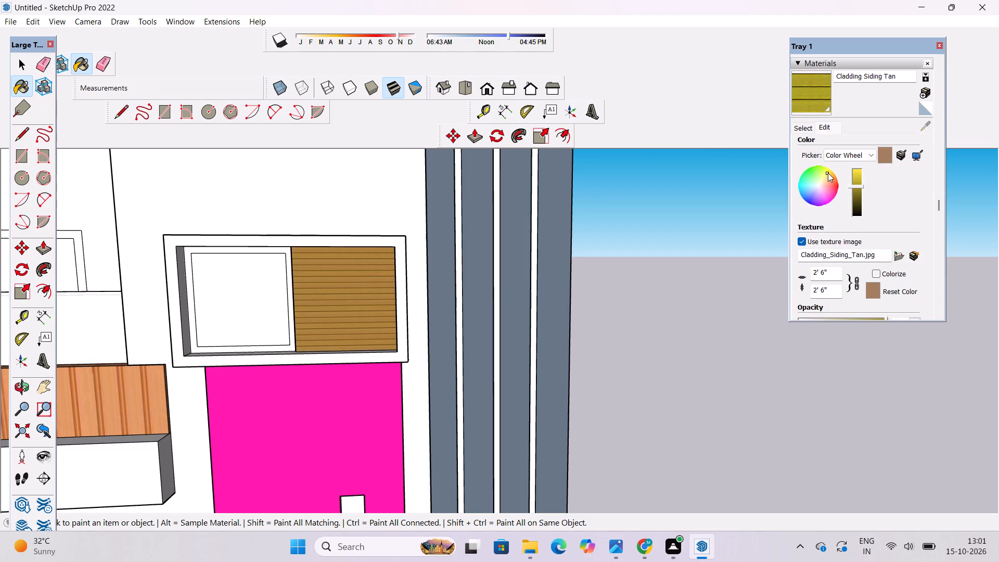
left_click(825, 177)
left_click(823, 182)
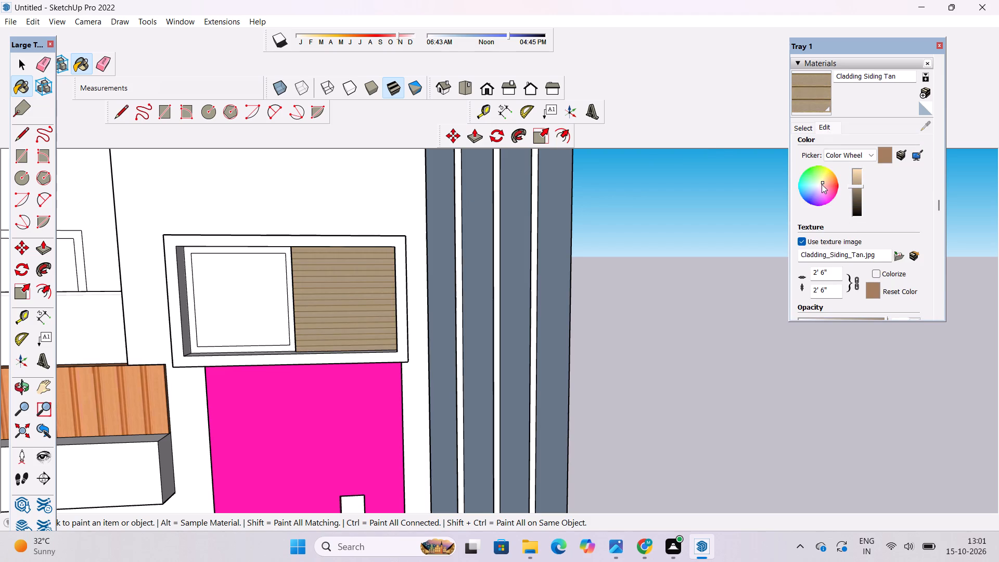
left_click(824, 184)
left_click(826, 179)
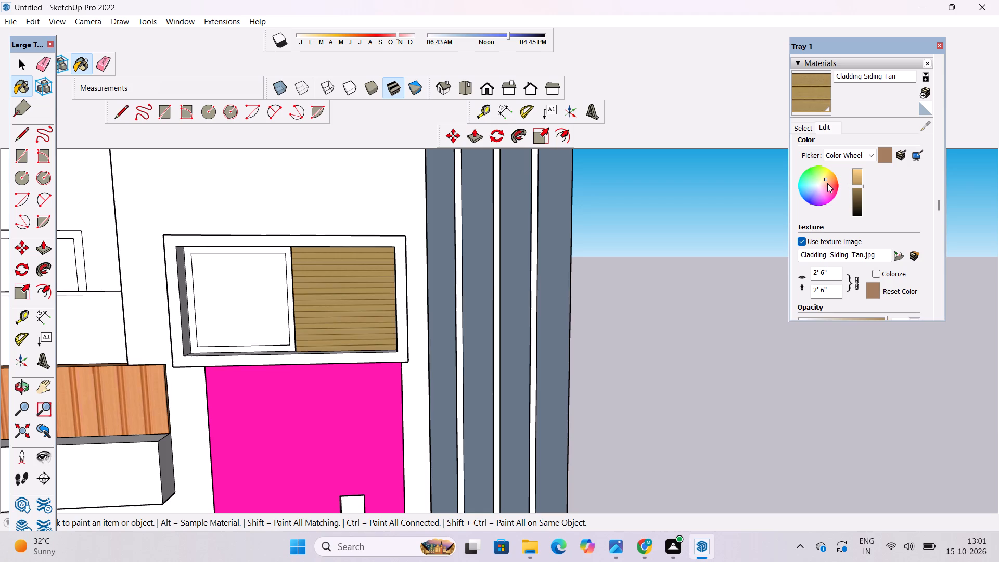
left_click(827, 183)
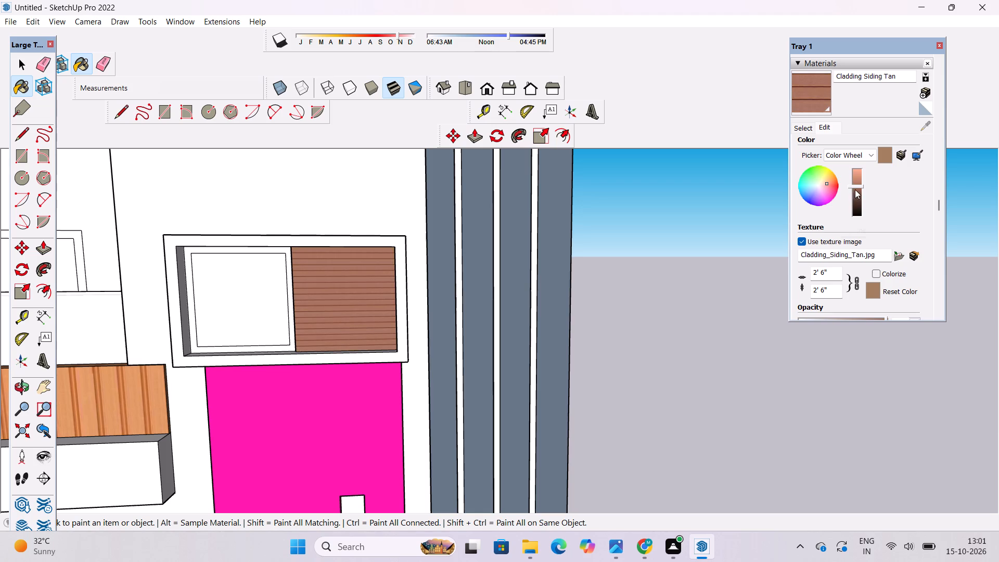
left_click(855, 189)
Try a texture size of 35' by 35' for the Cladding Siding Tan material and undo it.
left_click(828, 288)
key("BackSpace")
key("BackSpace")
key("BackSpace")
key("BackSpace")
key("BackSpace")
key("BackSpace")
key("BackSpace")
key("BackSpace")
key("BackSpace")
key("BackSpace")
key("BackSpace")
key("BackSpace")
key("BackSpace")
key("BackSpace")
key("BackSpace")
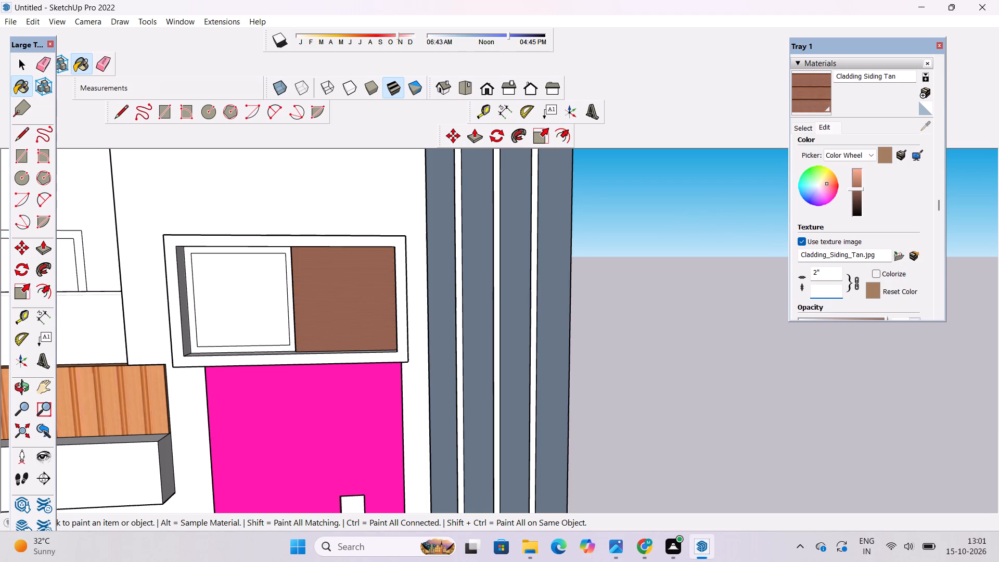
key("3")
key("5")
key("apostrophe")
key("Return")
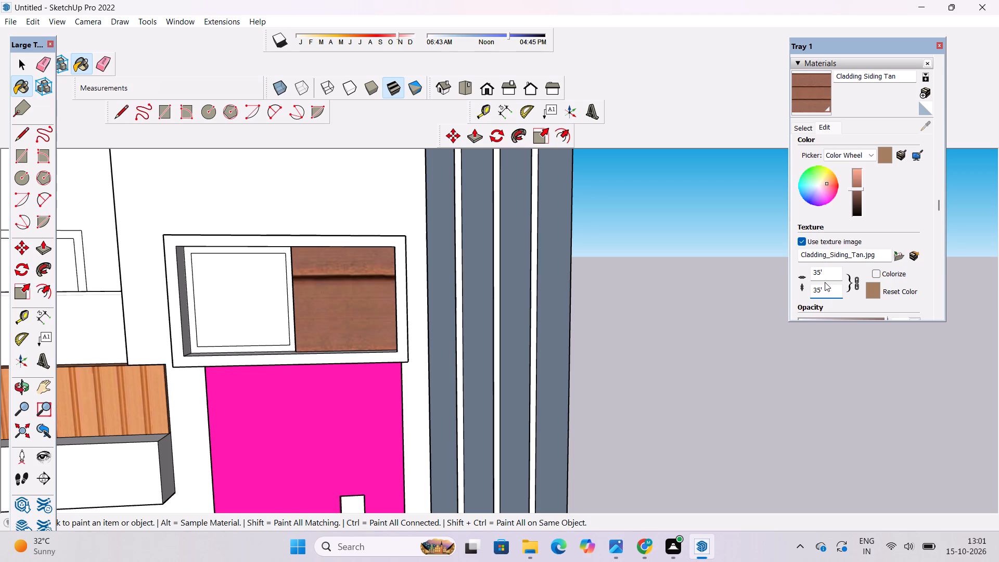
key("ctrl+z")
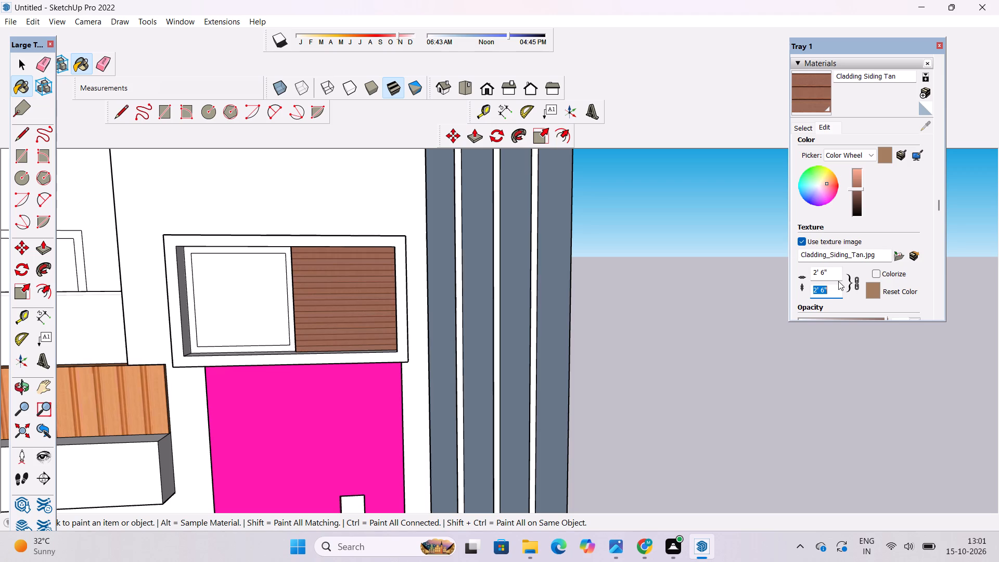
Set the Cladding Siding Tan material's texture size to 10' by 10'.
key("BackSpace")
key("BackSpace")
key("BackSpace")
type("10'")
key("Return")
scroll(348, 369, "down", 4)
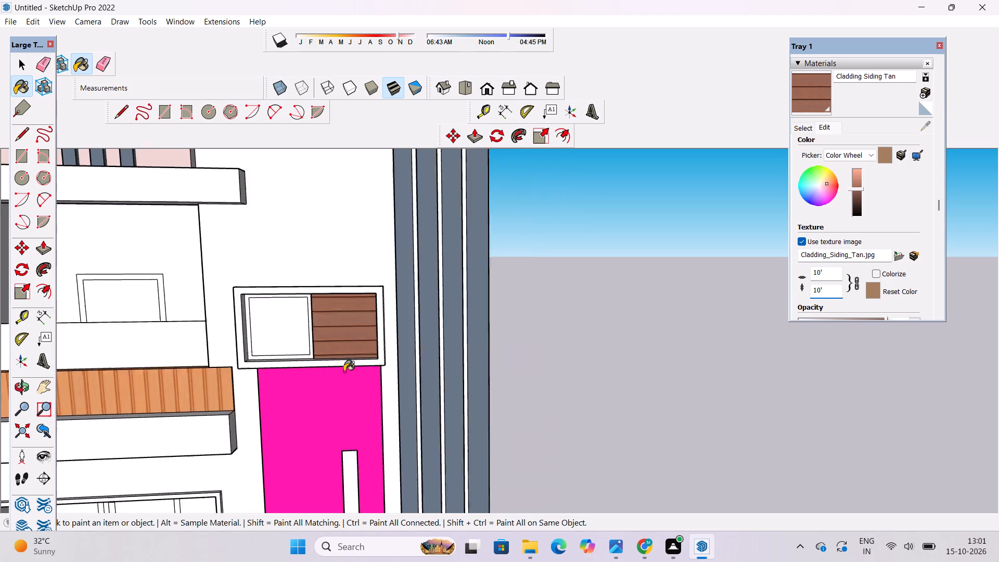
scroll(344, 372, "down", 6)
scroll(306, 367, "up", 1)
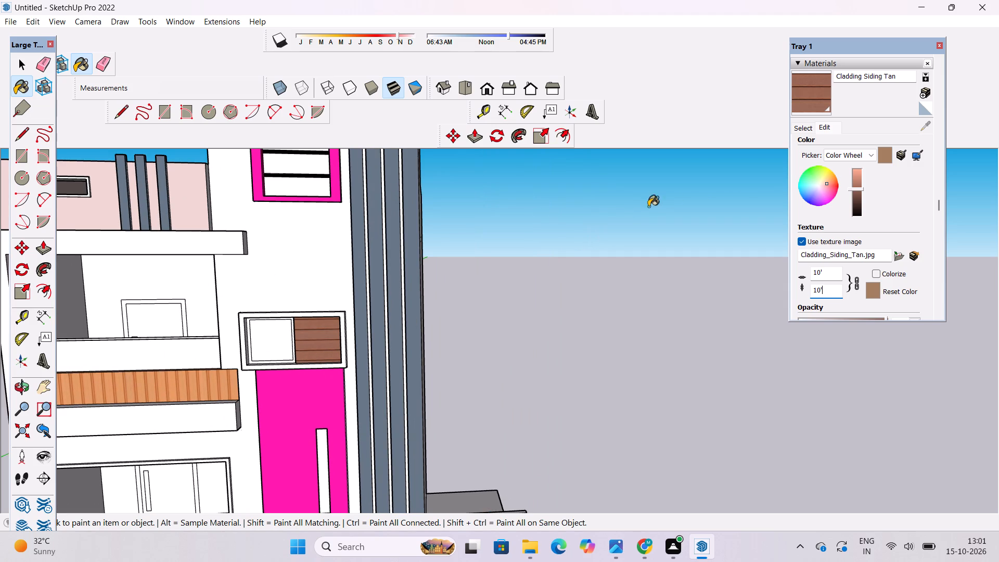
Shift the Cladding Siding Tan material's colour to a more saturated red-brown on the colour wheel.
left_click(823, 179)
left_click(825, 179)
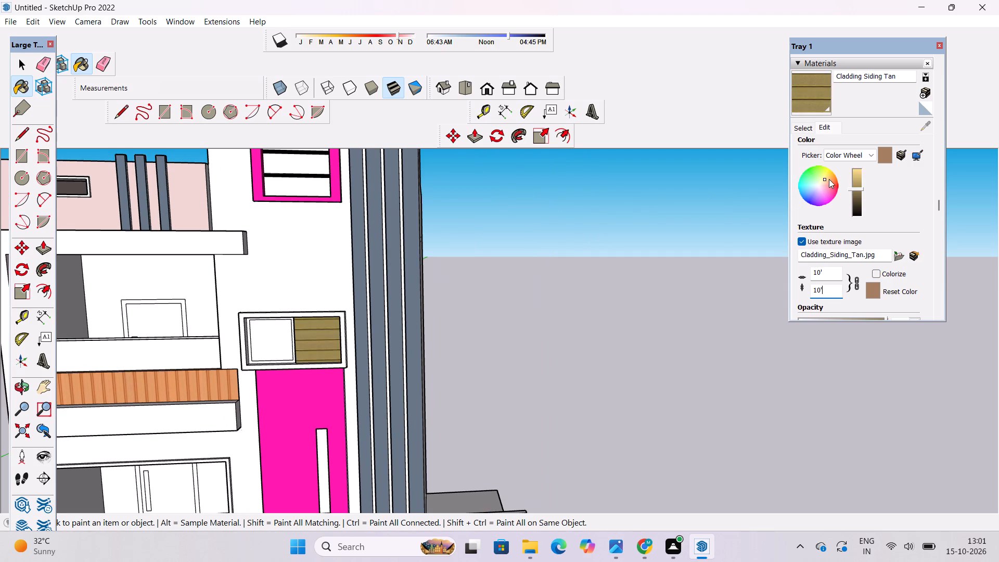
left_click(829, 179)
left_click(830, 183)
Paint the window frame beside the red-brown cladding with 0137_Black from the Colors-Named collection.
scroll(291, 335, "down", 5)
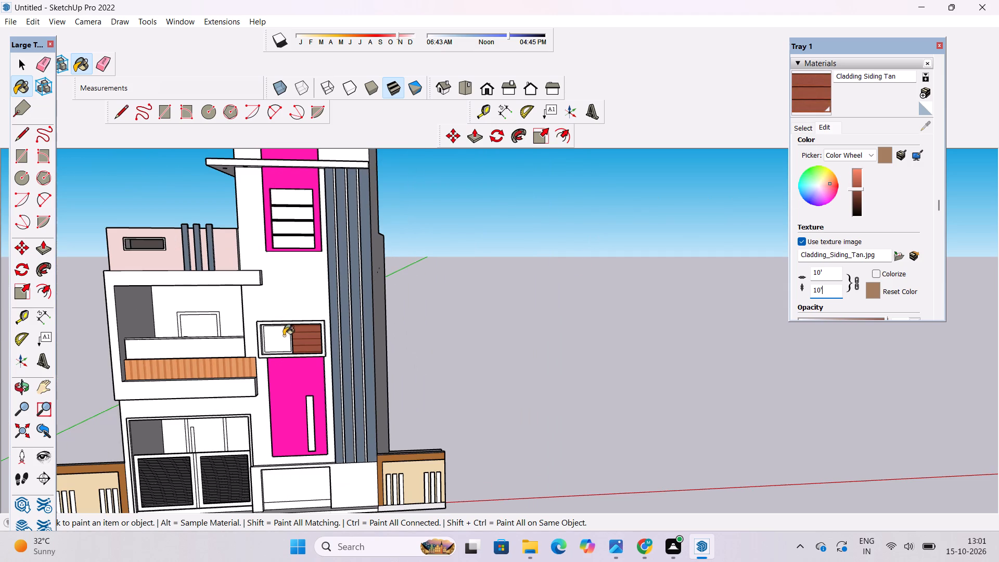
left_click(25, 389)
scroll(255, 309, "down", 4)
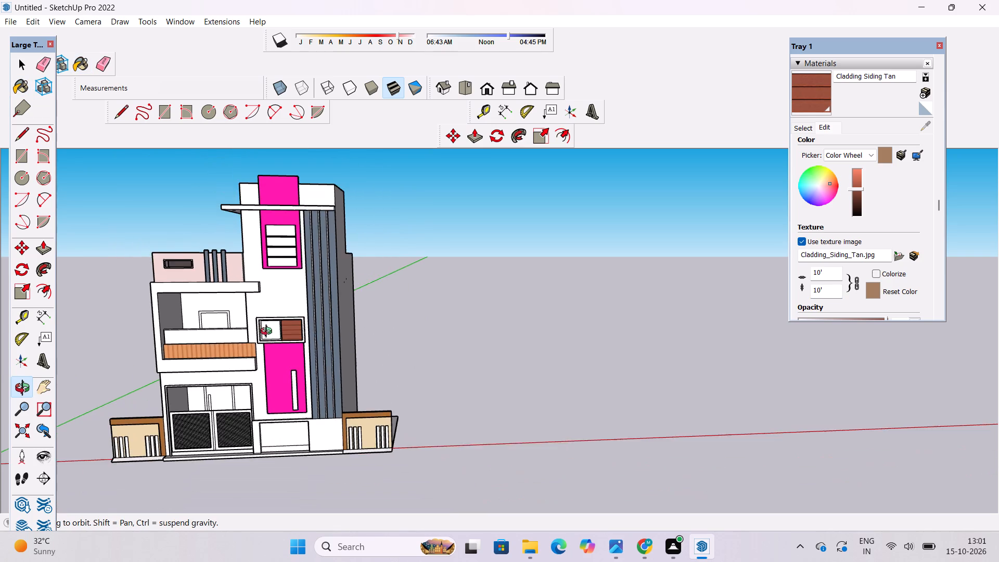
left_click_drag(271, 337, 278, 286)
scroll(274, 313, "up", 7)
left_click_drag(270, 324, 263, 381)
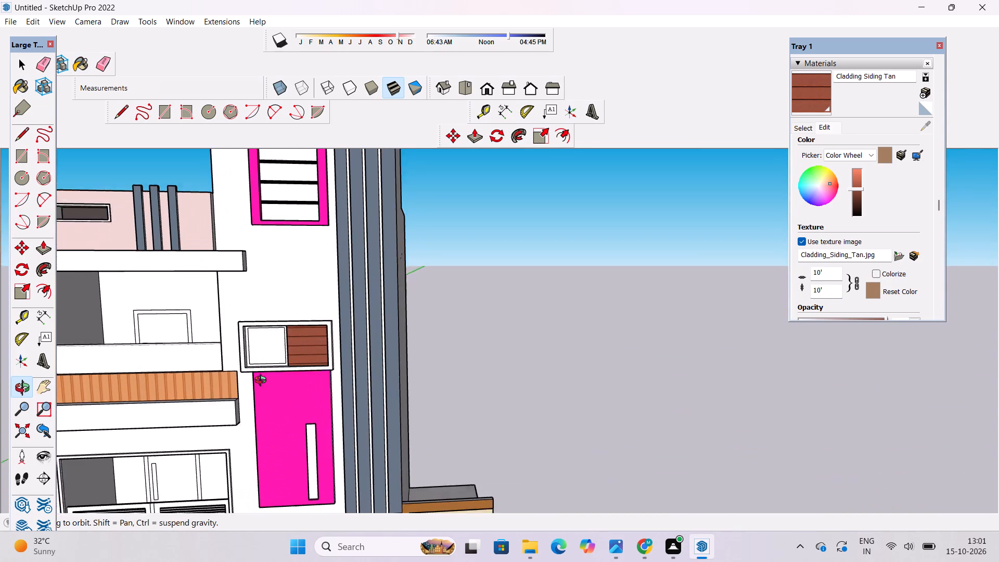
left_click_drag(263, 381, 260, 407)
scroll(264, 387, "up", 6)
left_click_drag(269, 387, 281, 341)
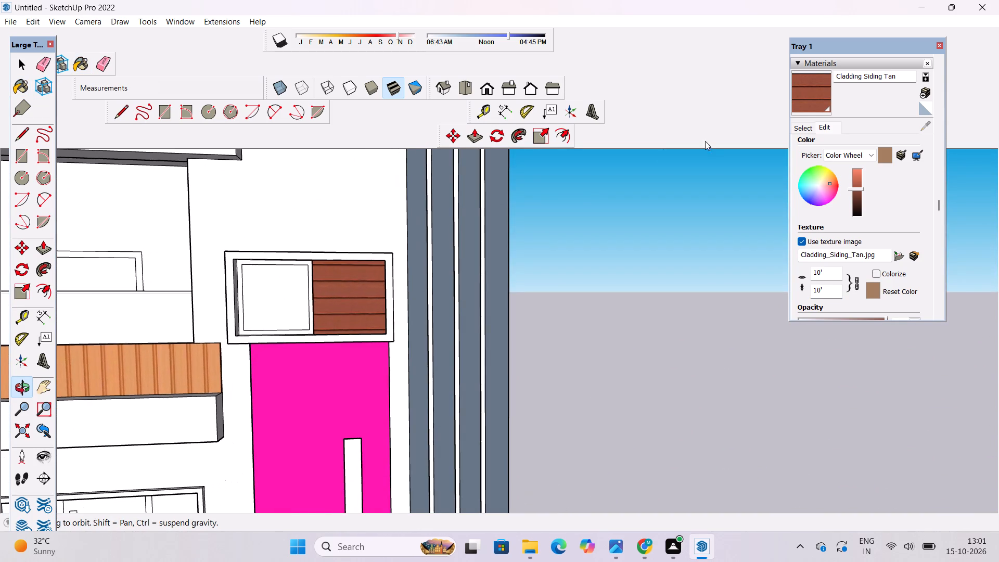
left_click(806, 129)
left_click(846, 147)
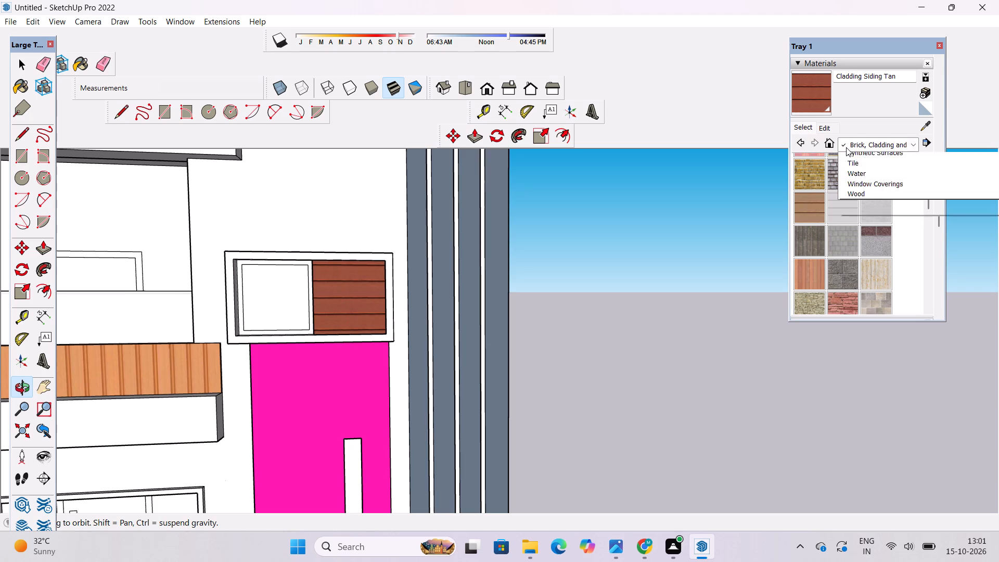
scroll(830, 198, "down", 2)
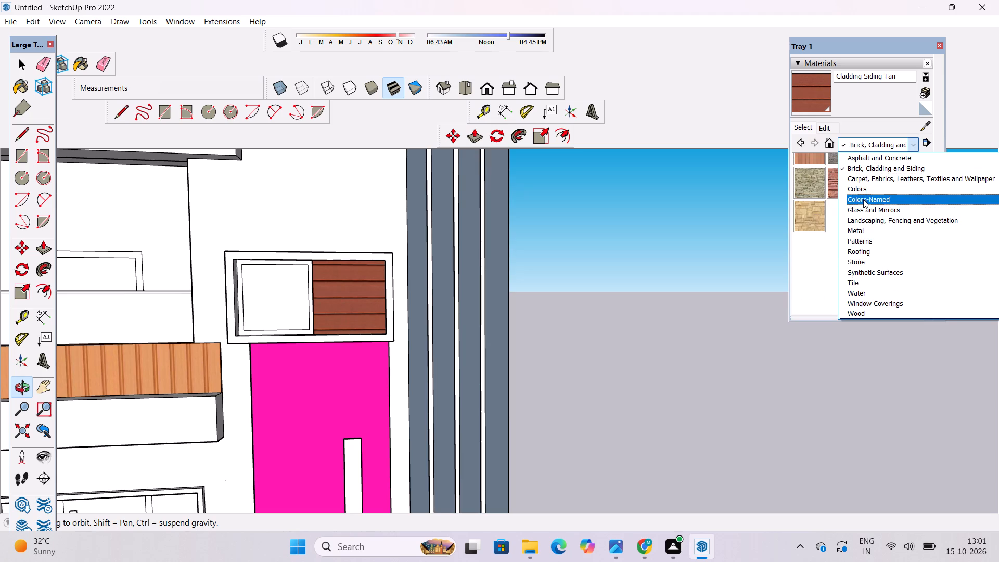
left_click(863, 199)
scroll(834, 226, "down", 10)
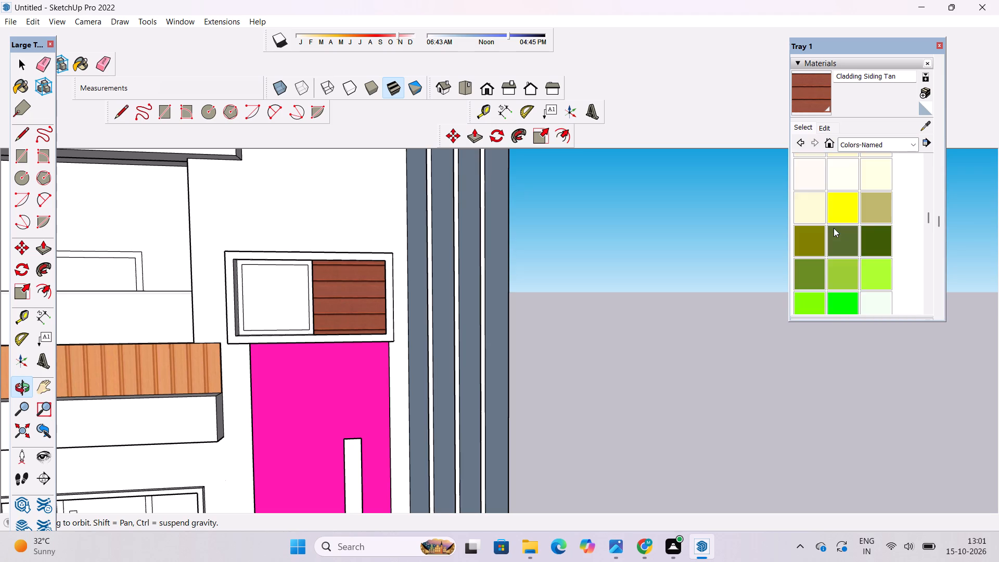
scroll(834, 228, "down", 15)
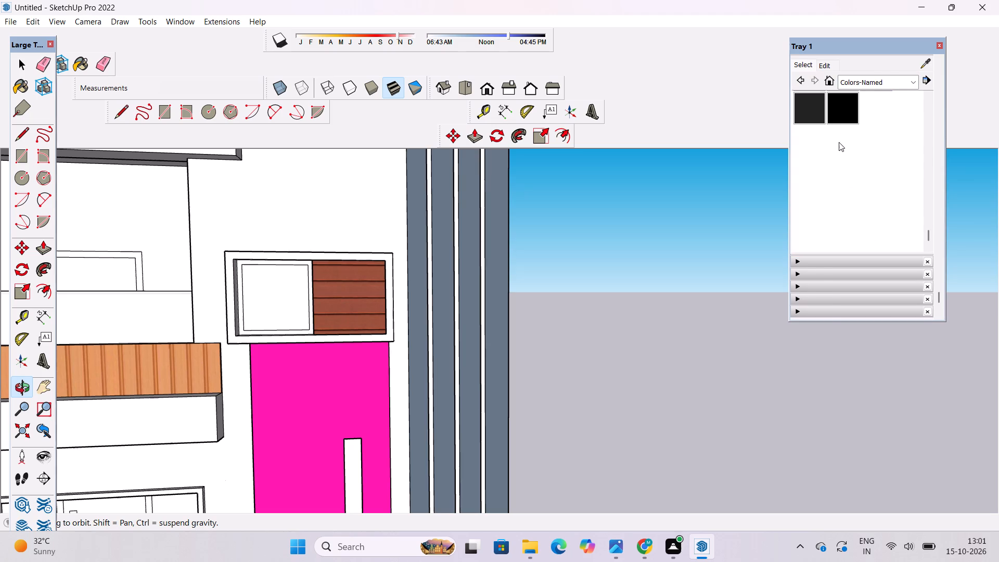
left_click(840, 106)
scroll(271, 309, "up", 11)
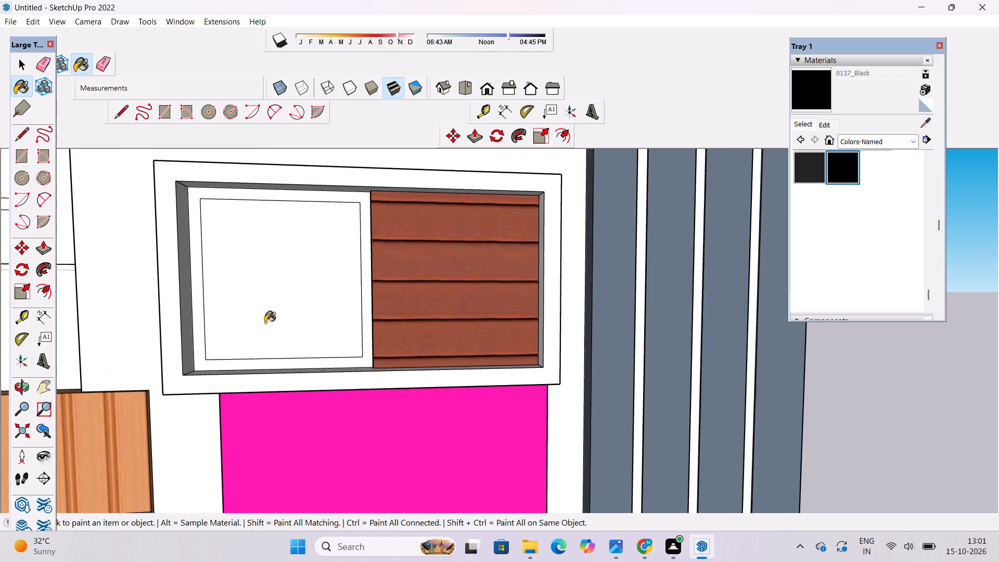
scroll(265, 323, "up", 3)
left_click(266, 382)
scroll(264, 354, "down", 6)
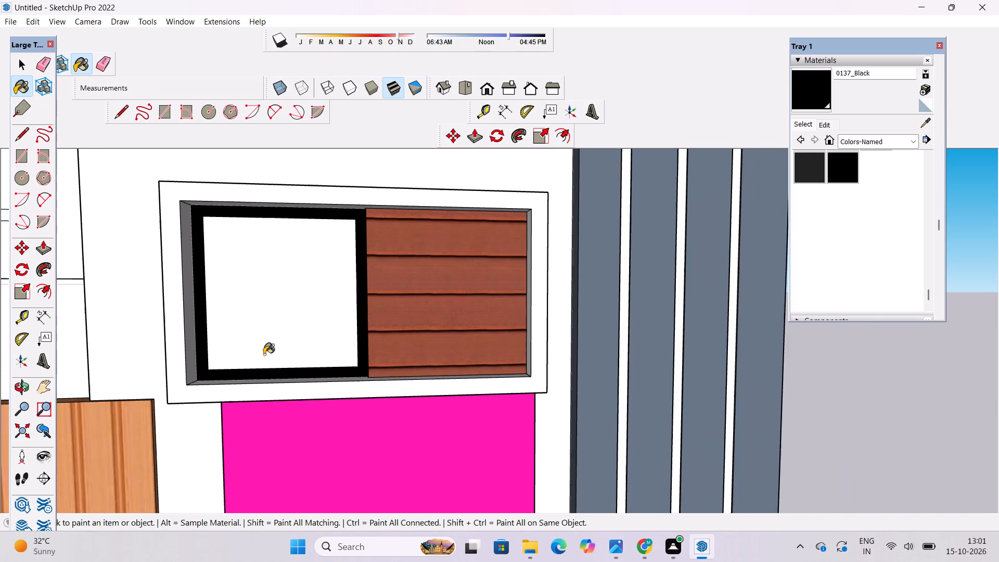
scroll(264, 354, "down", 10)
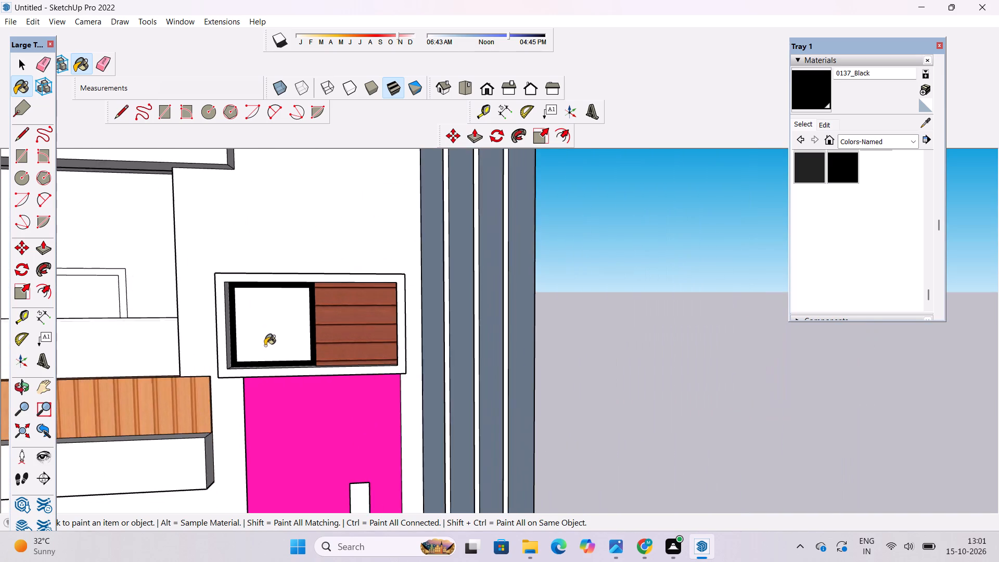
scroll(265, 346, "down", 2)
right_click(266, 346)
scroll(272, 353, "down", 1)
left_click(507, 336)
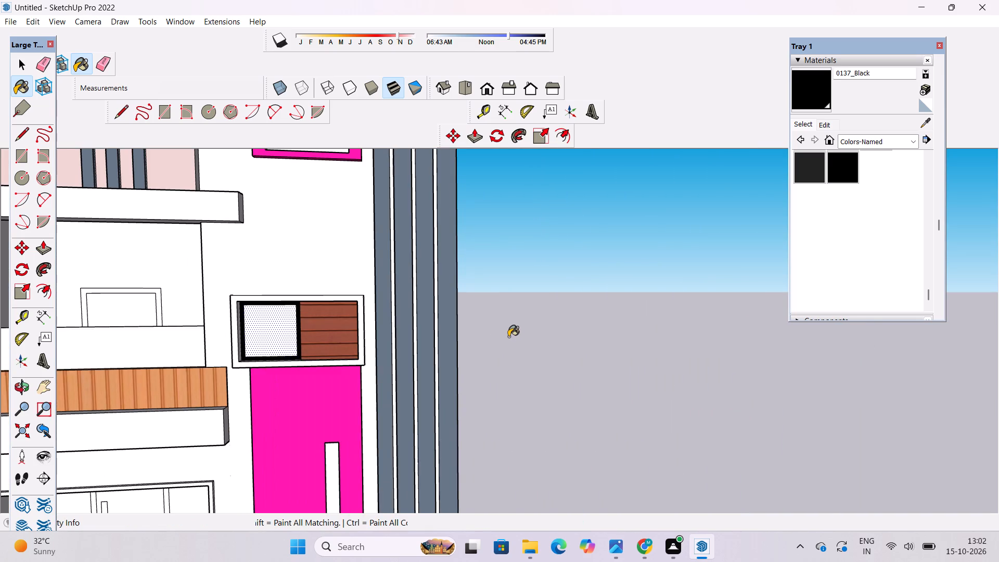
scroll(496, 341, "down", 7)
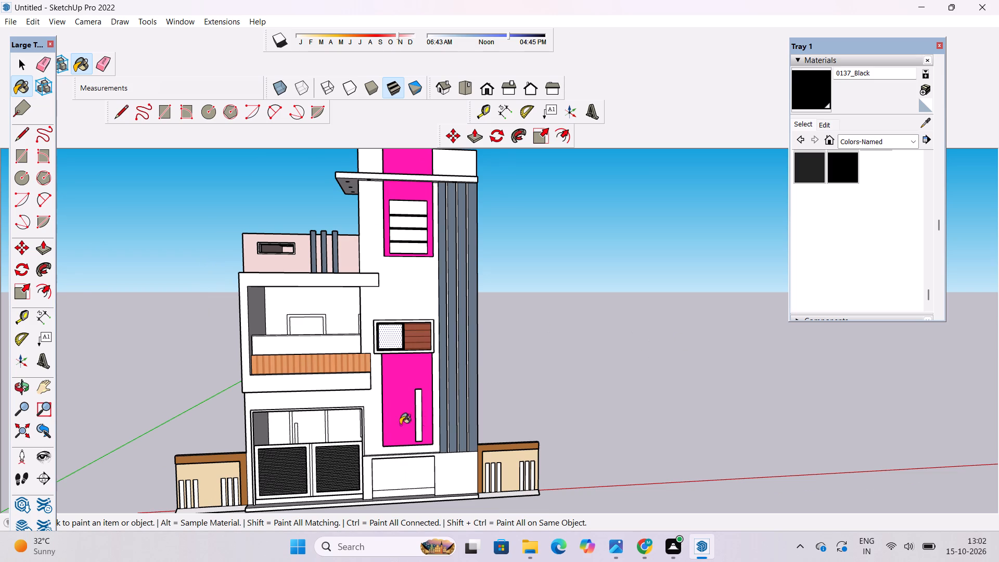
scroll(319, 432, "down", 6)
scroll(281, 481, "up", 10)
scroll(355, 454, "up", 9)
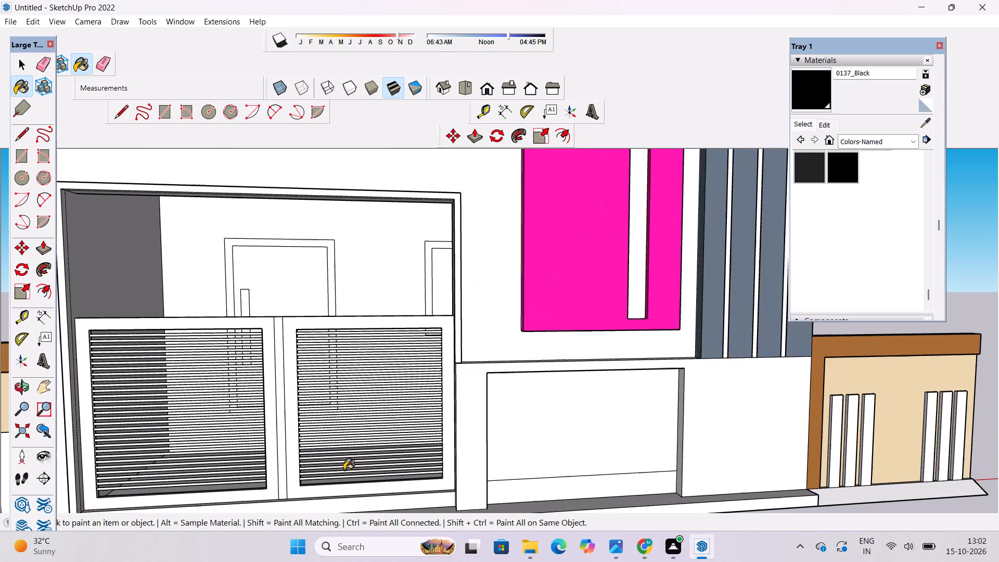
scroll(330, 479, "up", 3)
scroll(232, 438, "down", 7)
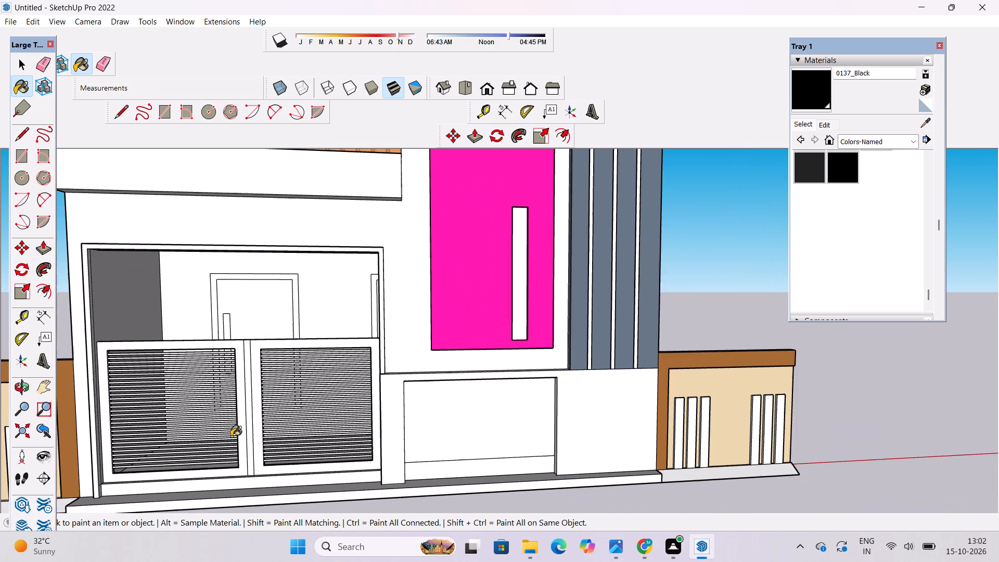
Paint the front faces of both slatted gate leaf frames with 0137_Black.
scroll(251, 483, "up", 4)
scroll(248, 438, "up", 8)
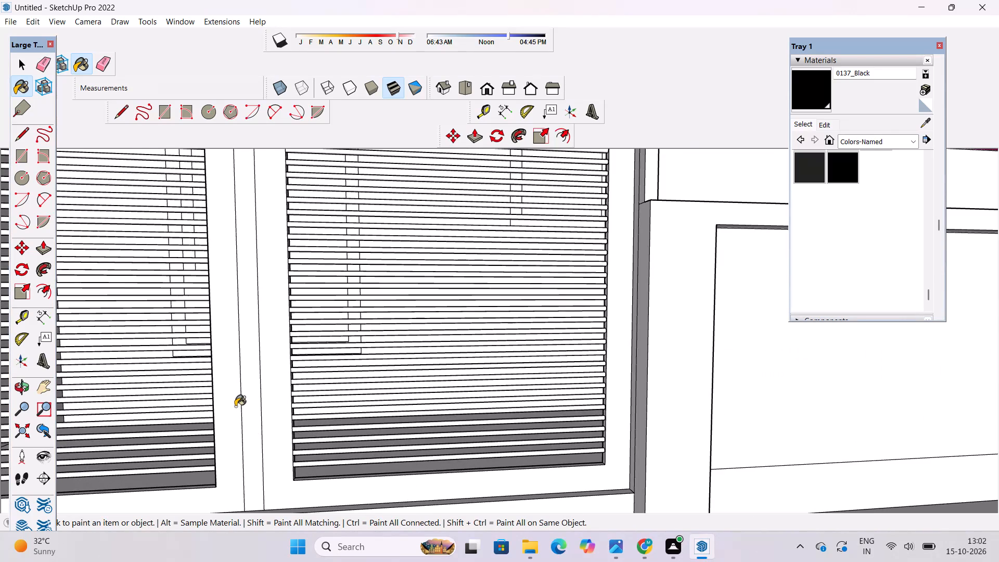
left_click(235, 406)
left_click(258, 389)
left_click(272, 381)
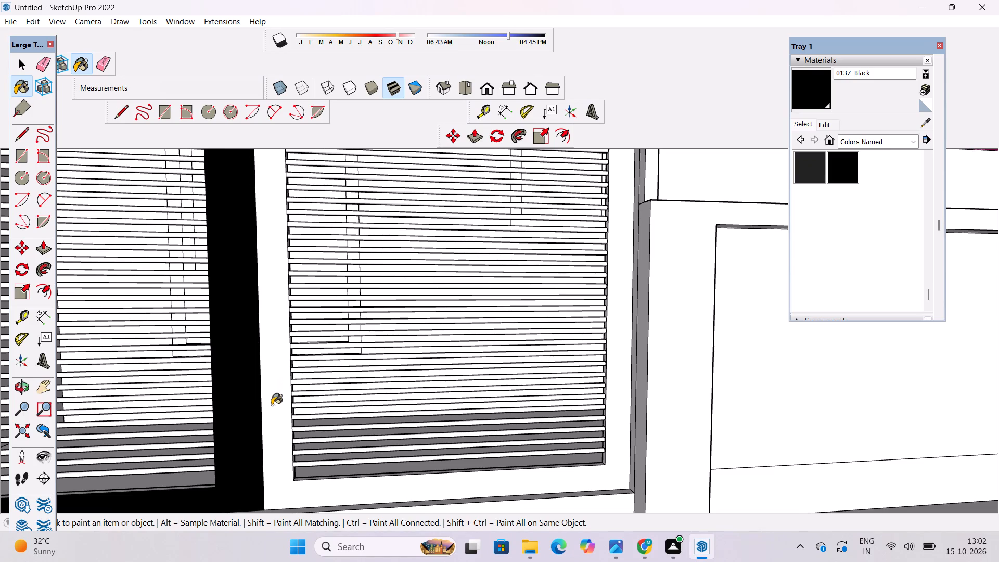
scroll(276, 458, "down", 4)
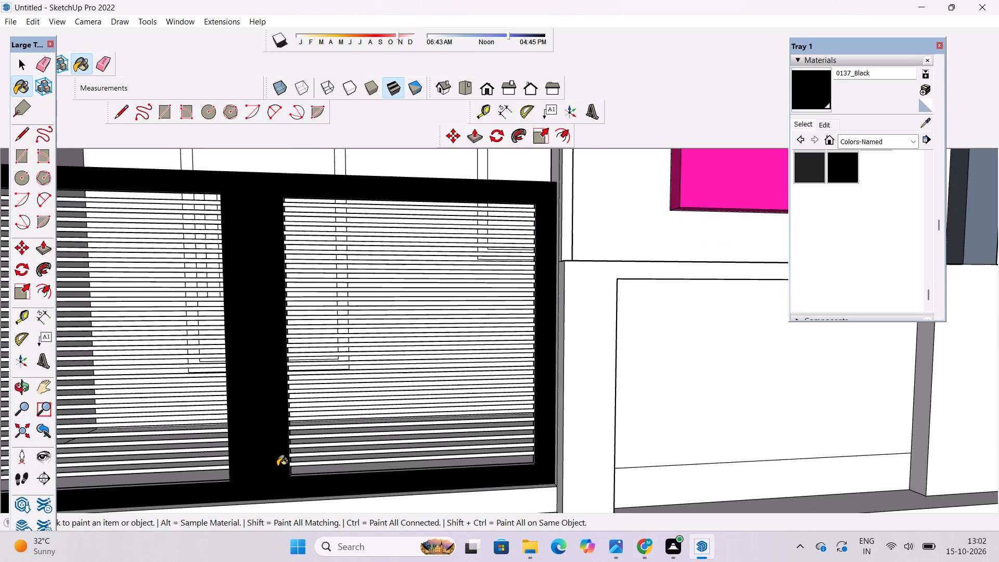
Paint the inner face of the slatted gate's frame with 0137_Black.
key("o")
scroll(278, 406, "down", 5)
left_click_drag(342, 371, 306, 488)
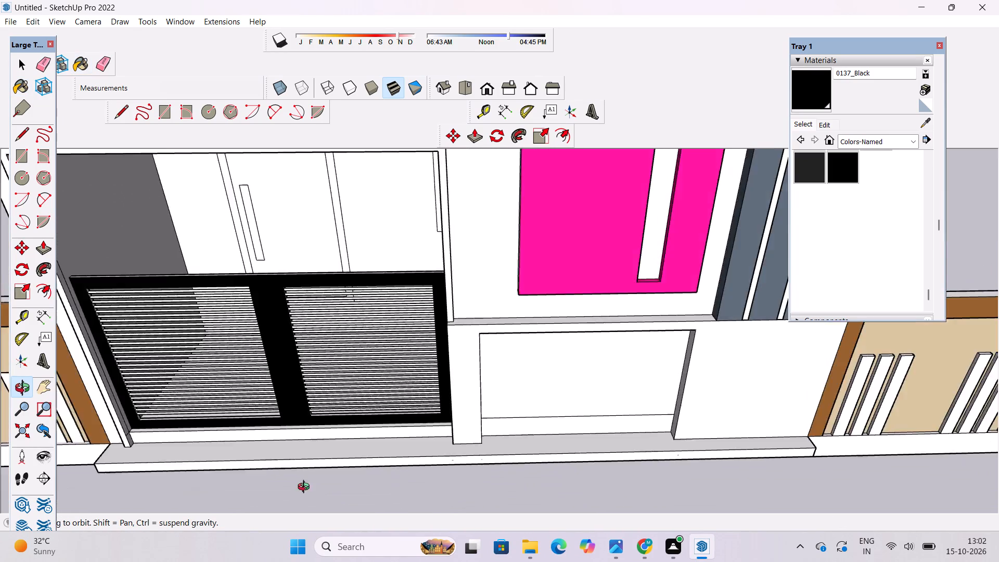
left_click_drag(306, 488, 127, 518)
scroll(178, 424, "up", 1)
left_click_drag(209, 414, 215, 510, "shift")
scroll(265, 409, "up", 4)
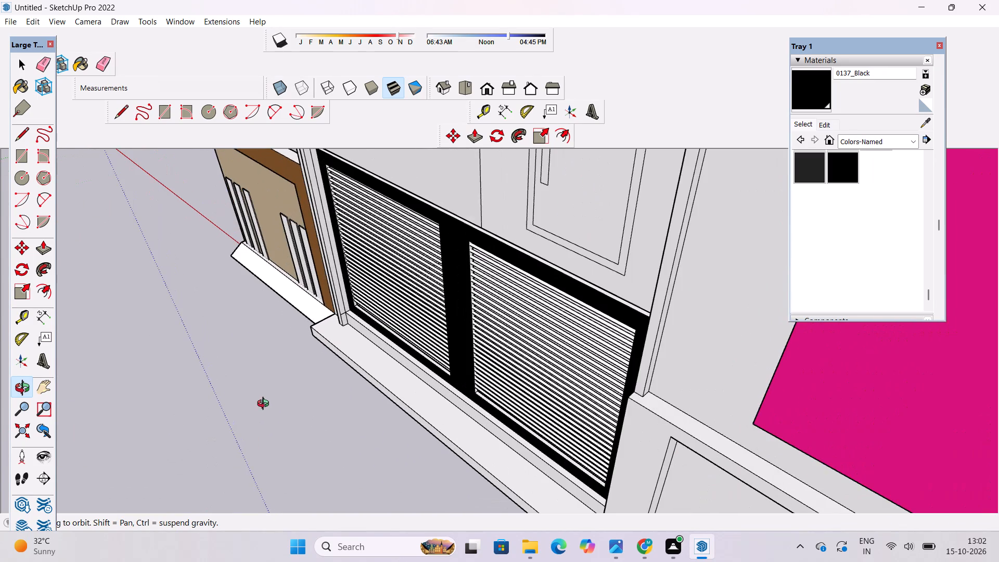
left_click_drag(268, 402, 228, 493, "shift")
scroll(345, 385, "up", 4)
left_click_drag(364, 377, 326, 491, "shift")
scroll(407, 390, "up", 3)
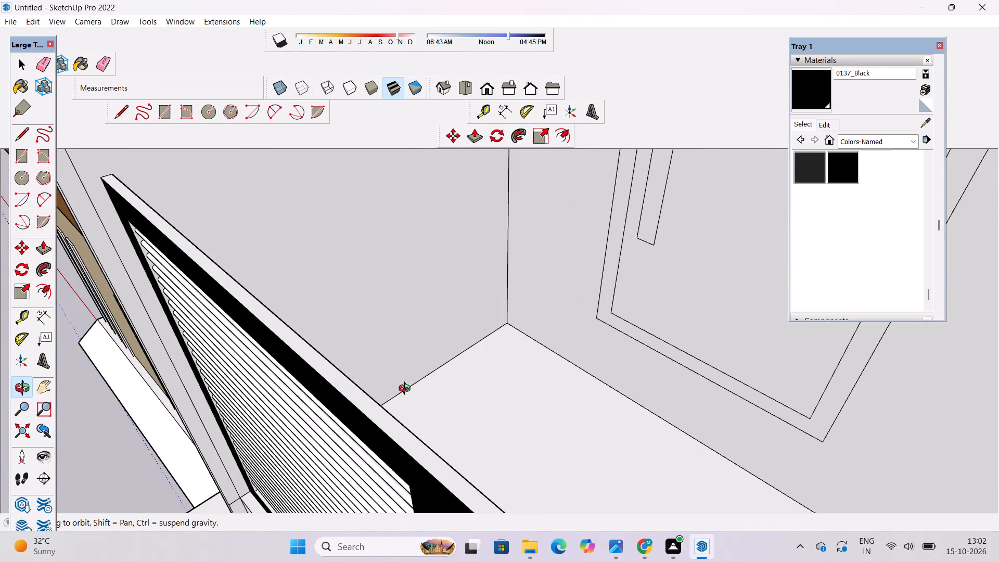
scroll(426, 413, "up", 3)
left_click_drag(441, 411, 340, 399)
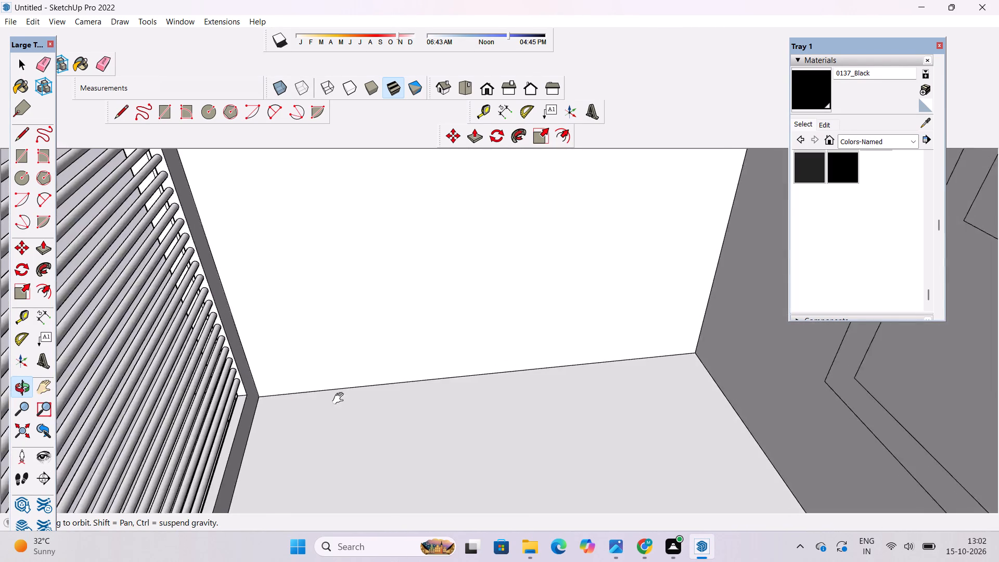
left_click_drag(340, 399, 518, 438)
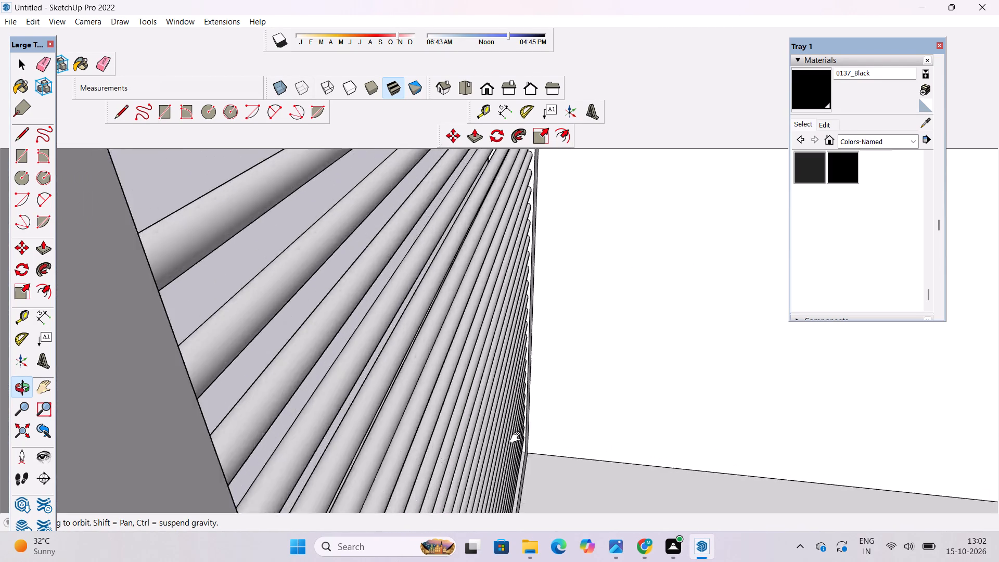
left_click_drag(518, 438, 560, 443)
scroll(560, 443, "down", 2)
scroll(364, 424, "down", 3)
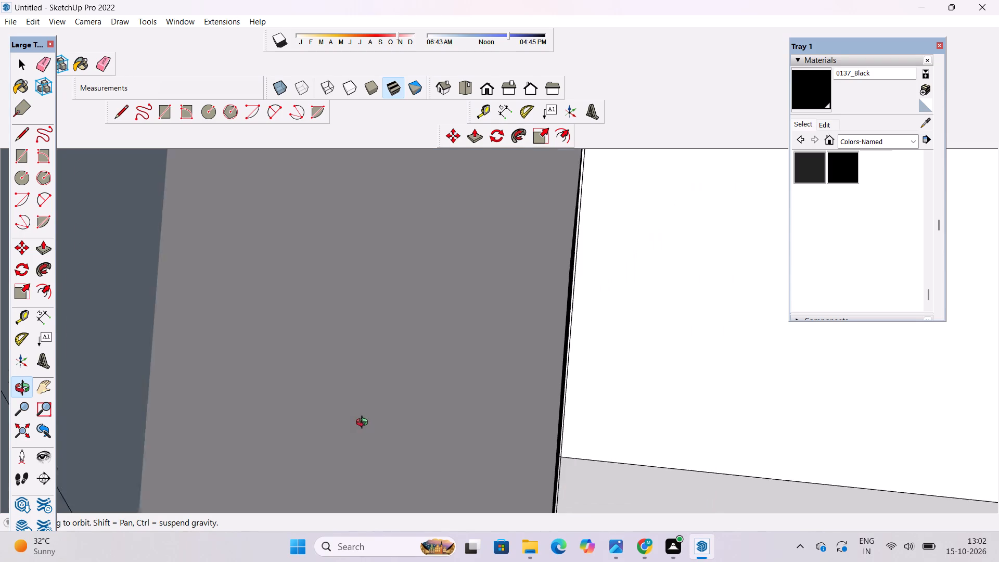
scroll(364, 424, "down", 3)
left_click_drag(541, 455, 392, 395)
scroll(392, 394, "down", 5)
left_click_drag(601, 439, 265, 362, "shift")
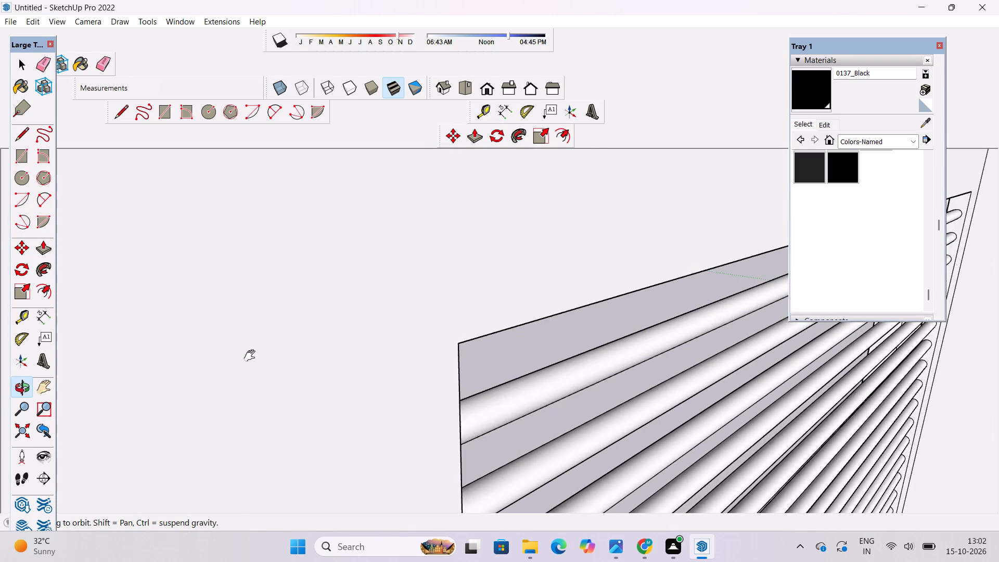
scroll(247, 356, "down", 14, "shift")
left_click(815, 91)
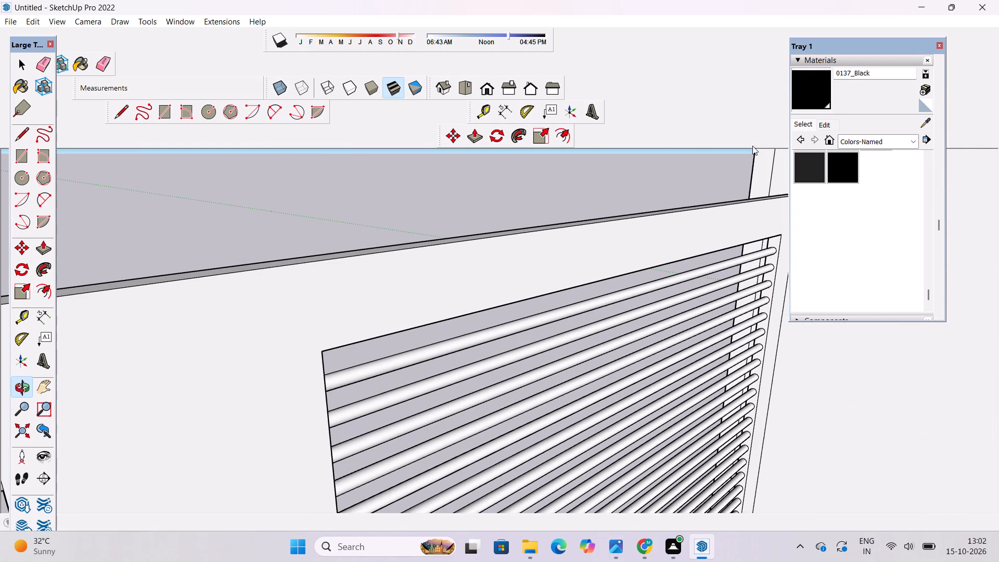
left_click(421, 298)
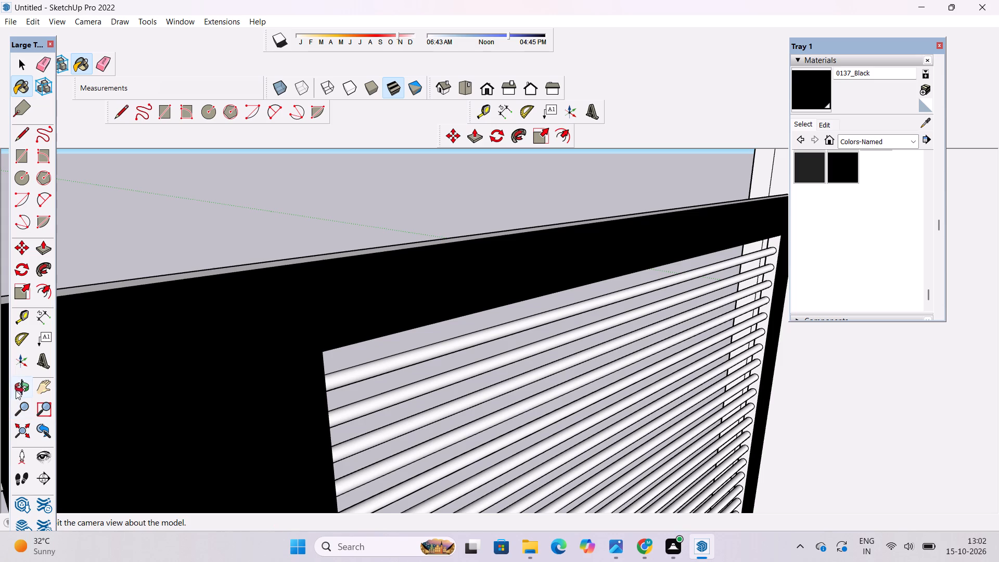
Draw a vertical handle rectangle about 7' 6 7/8" by 8 1/4" on one gate leaf's front, beside the centre joint.
left_click(20, 389)
scroll(217, 321, "down", 6)
left_click_drag(172, 355, 579, 318)
scroll(622, 288, "down", 4)
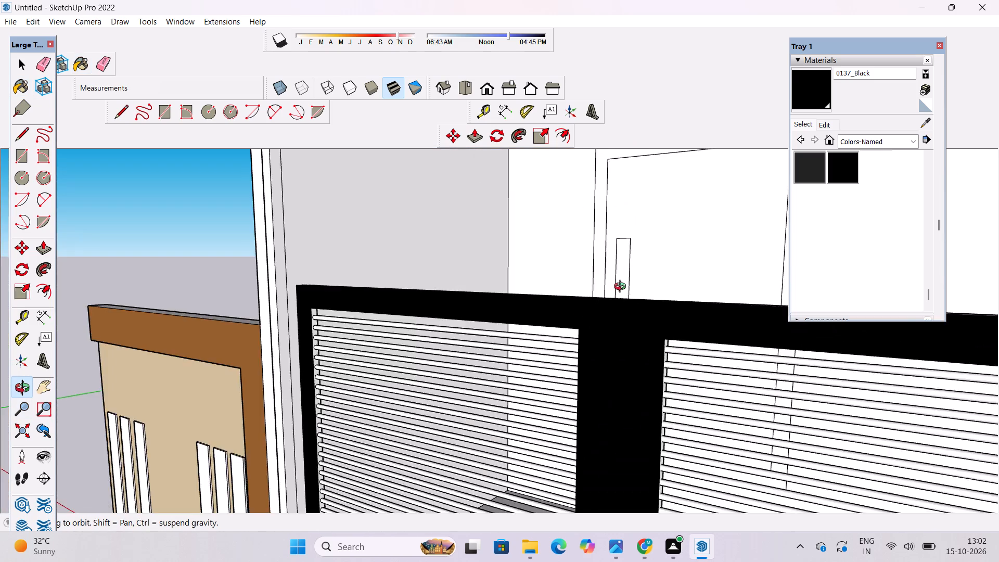
scroll(622, 288, "down", 6)
left_click_drag(347, 403, 487, 356)
scroll(488, 349, "down", 10)
left_click_drag(497, 373, 514, 401)
scroll(560, 363, "up", 8)
scroll(521, 386, "up", 20)
scroll(521, 386, "up", 3)
scroll(178, 436, "down", 3)
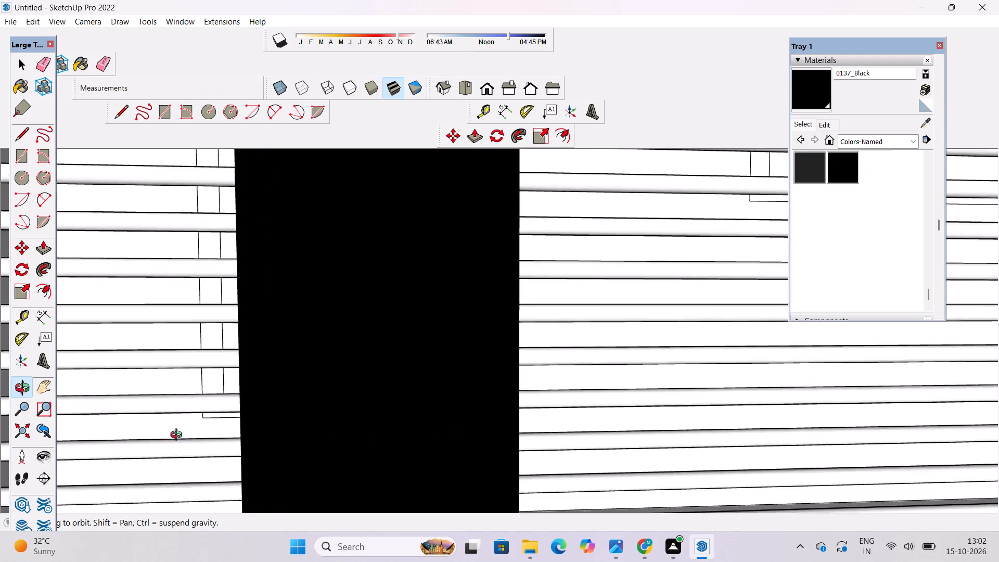
scroll(178, 436, "down", 3)
left_click_drag(219, 440, 249, 438)
scroll(258, 415, "down", 14)
left_click_drag(264, 416, 261, 434)
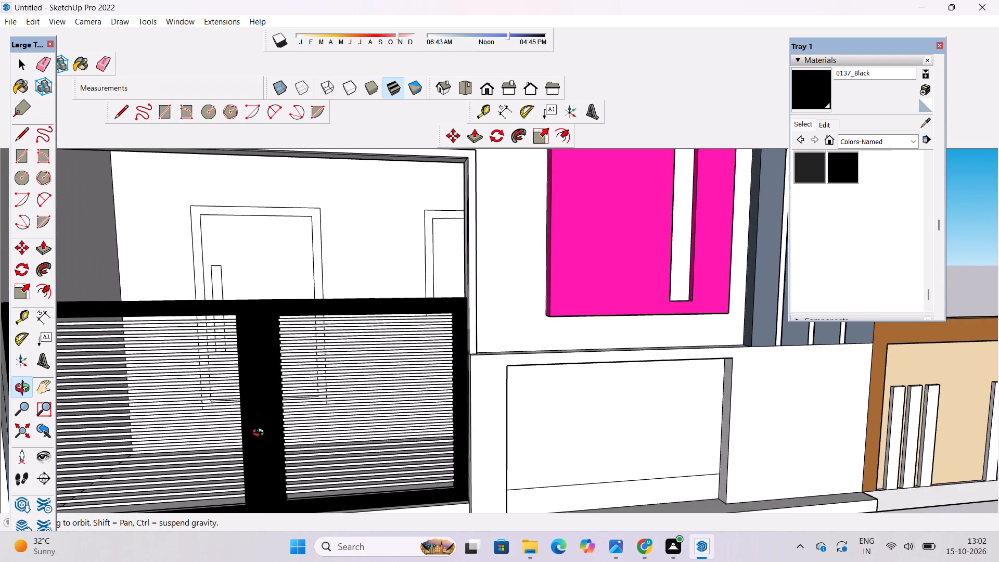
left_click_drag(261, 434, 255, 439)
scroll(217, 371, "down", 10)
scroll(240, 433, "up", 6)
left_click_drag(240, 432, 236, 415)
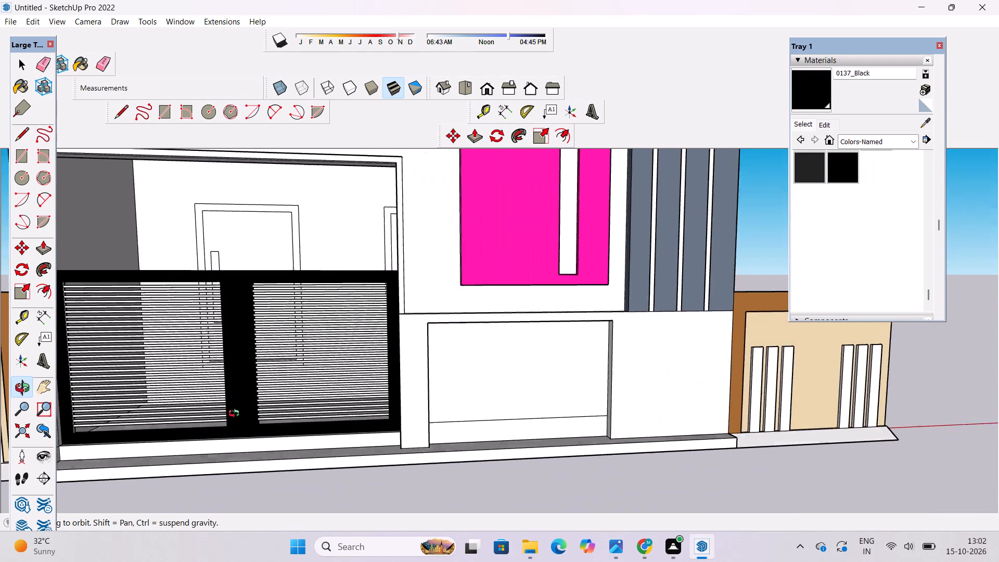
left_click_drag(236, 415, 233, 397)
scroll(238, 358, "up", 1)
key("r")
scroll(238, 358, "up", 1)
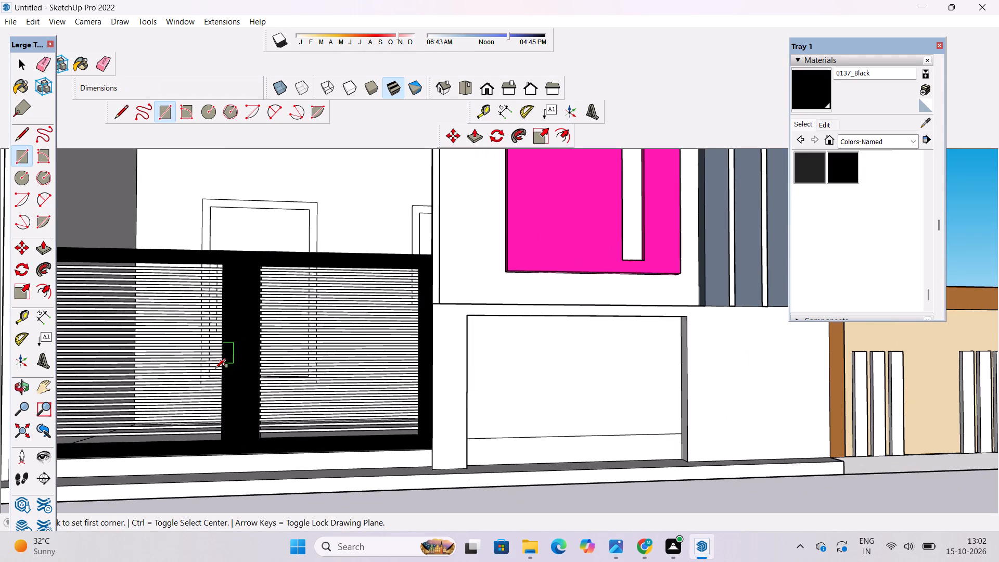
scroll(219, 333, "up", 9)
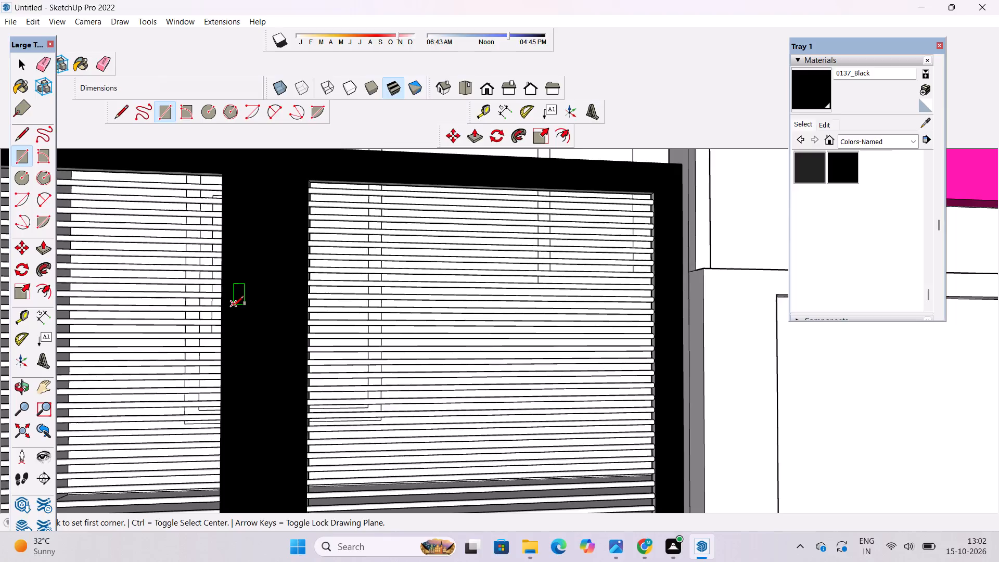
left_click(235, 305)
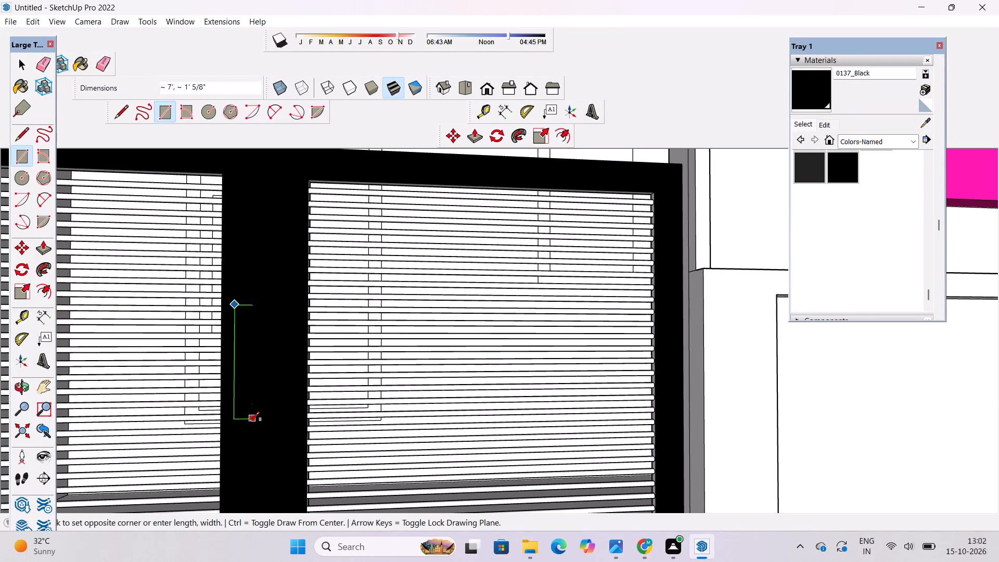
left_click(246, 428)
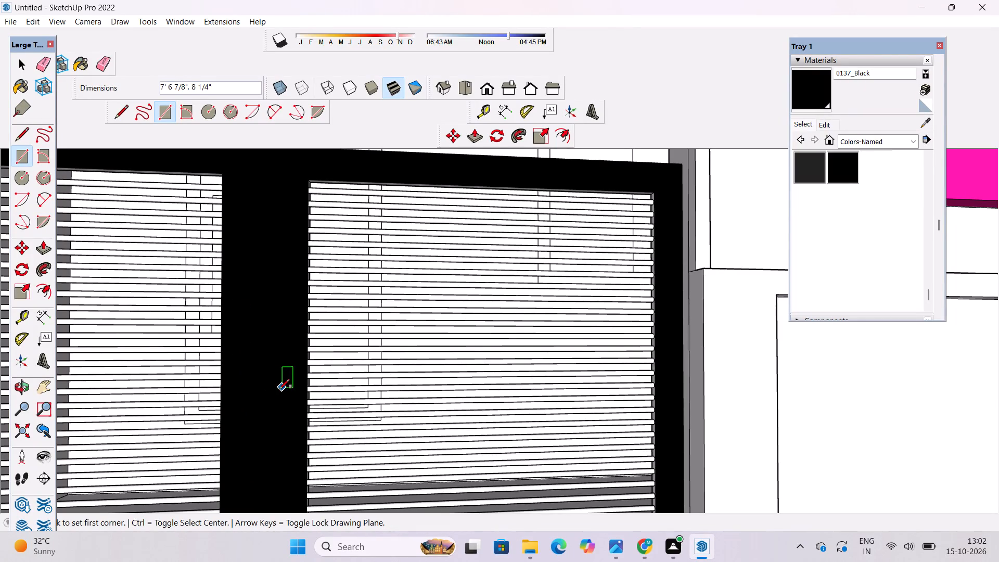
key("space")
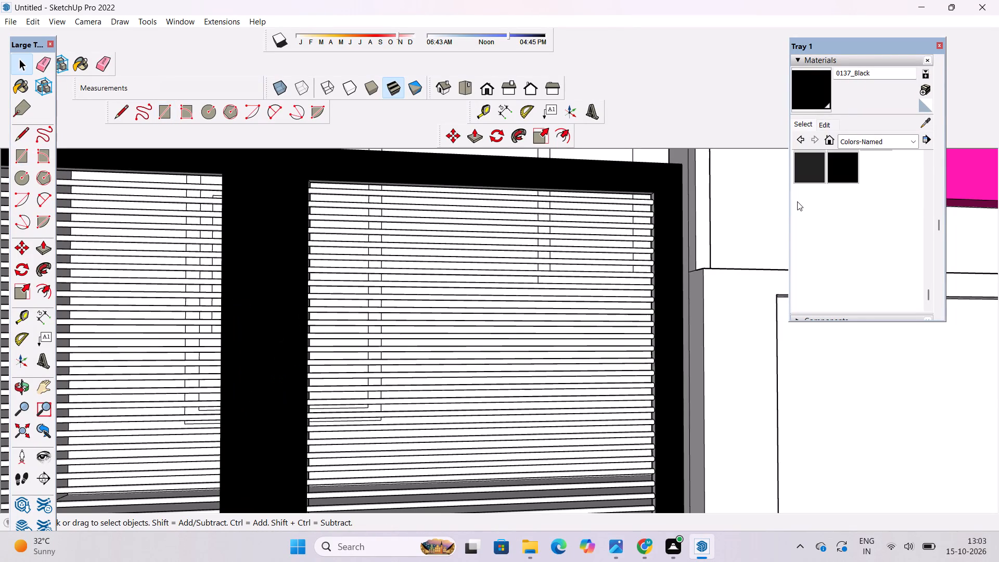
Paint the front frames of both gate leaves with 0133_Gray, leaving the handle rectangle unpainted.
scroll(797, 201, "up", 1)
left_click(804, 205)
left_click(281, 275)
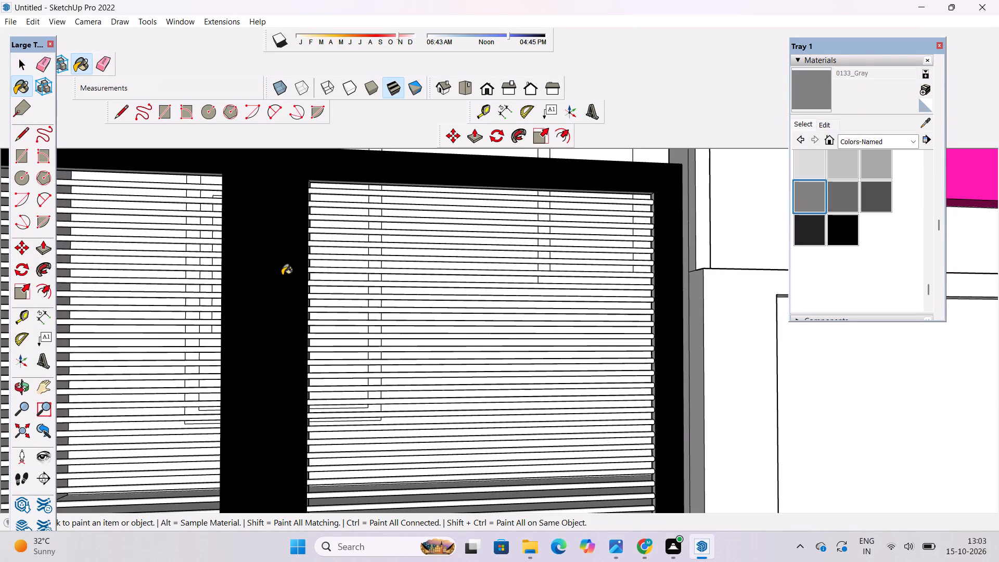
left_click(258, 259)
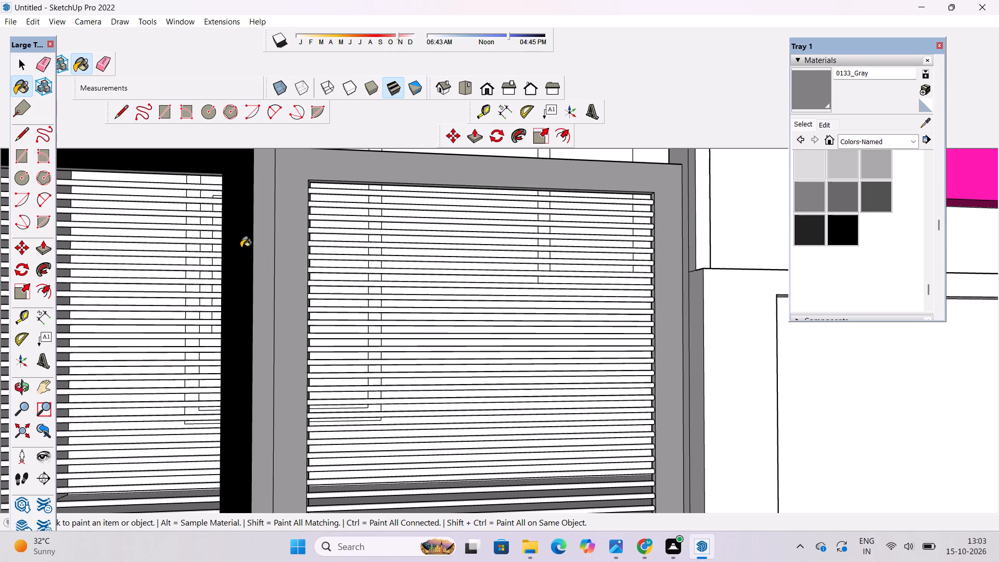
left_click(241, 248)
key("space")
Copy the handle rectangle horizontally across the centre joint onto the other gate leaf.
double_click(238, 347)
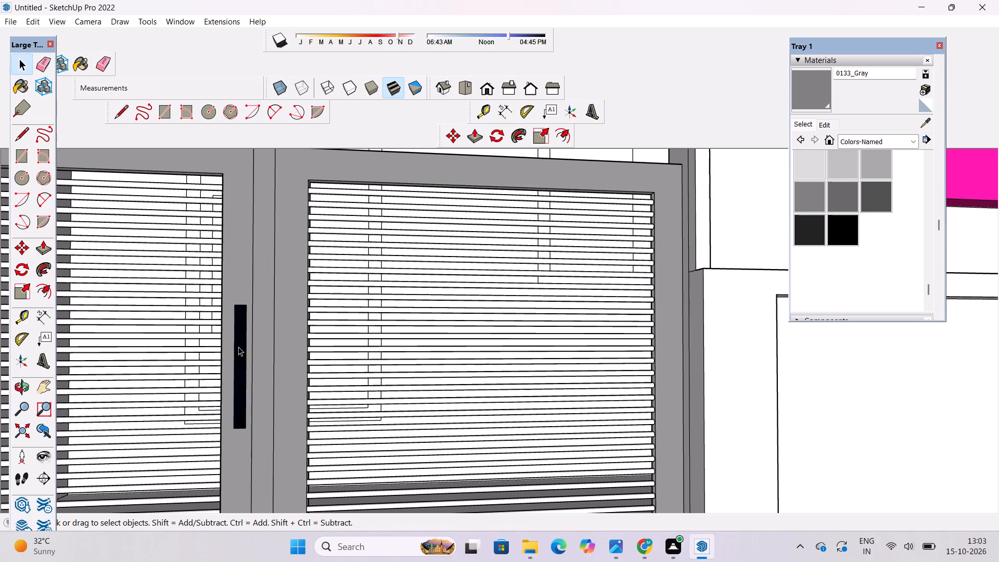
key("m")
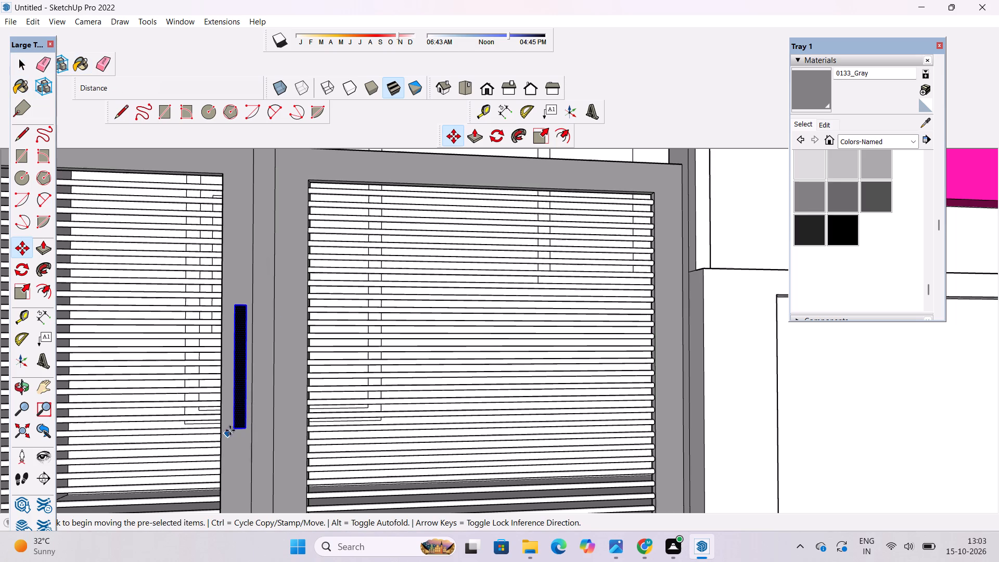
left_click(235, 429)
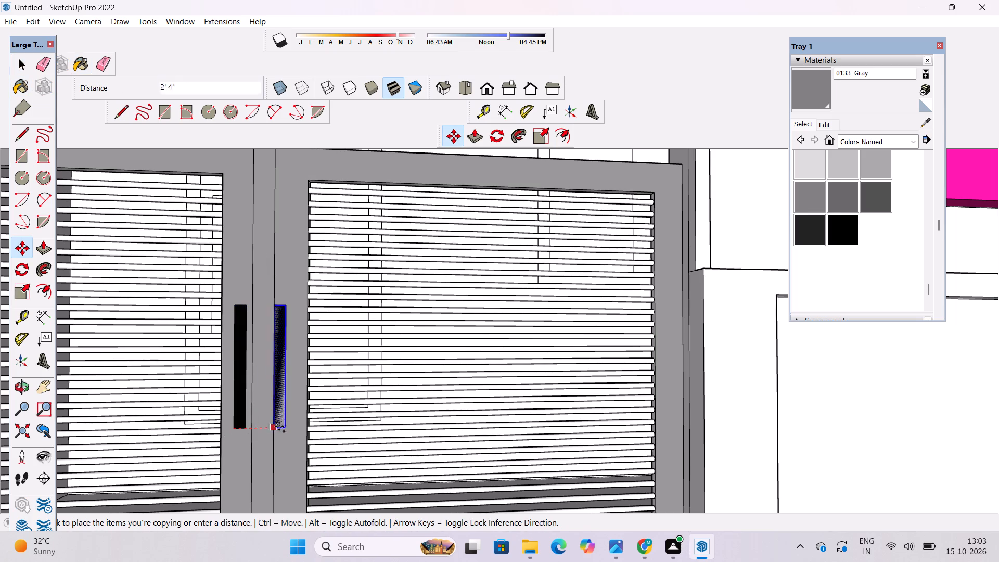
left_click(291, 426)
key("space")
scroll(293, 429, "down", 8)
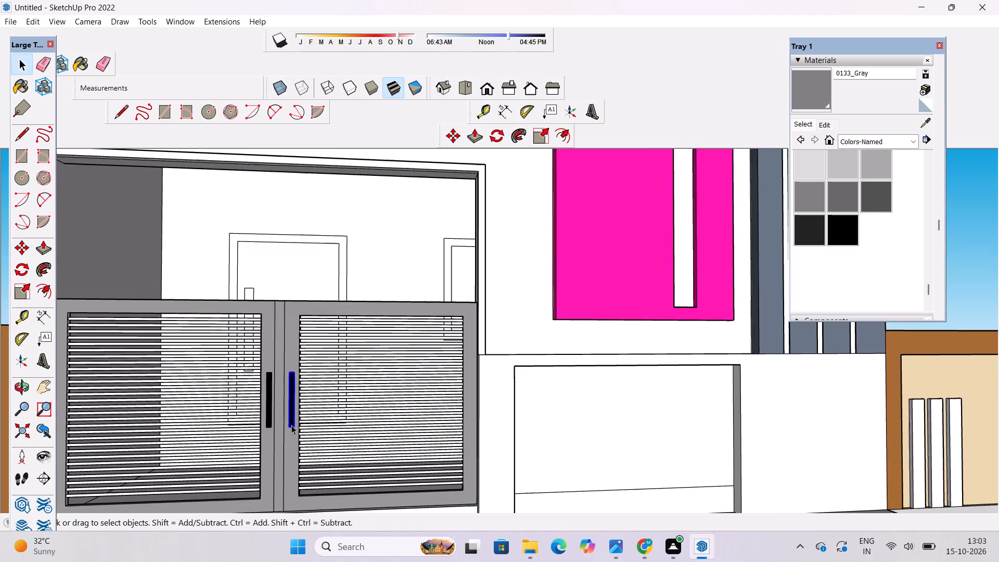
scroll(291, 425, "down", 10)
left_click(137, 328)
Paint both gate handle rectangles with 0128_White from the Colors-Named collection.
scroll(304, 380, "up", 5)
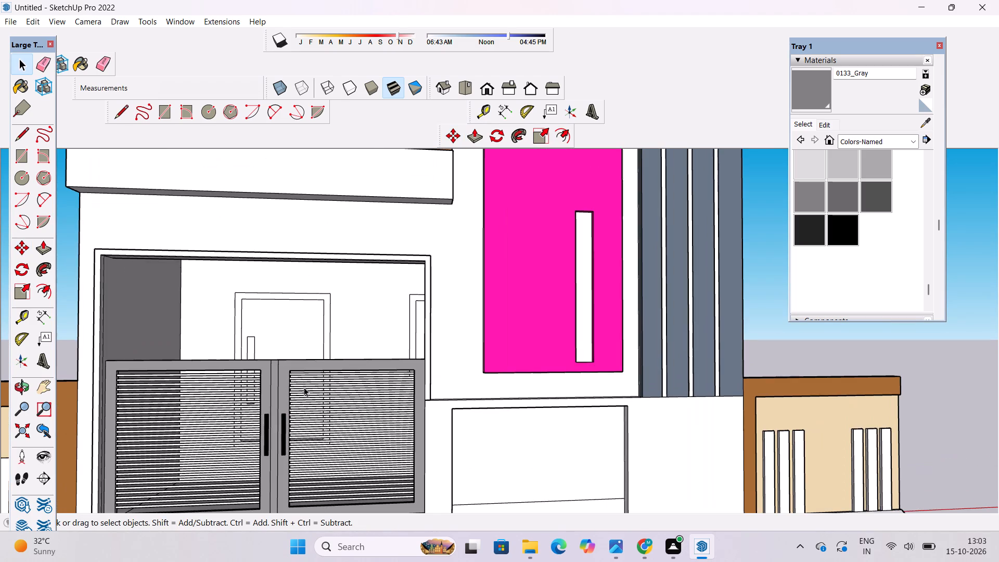
scroll(855, 174, "up", 1)
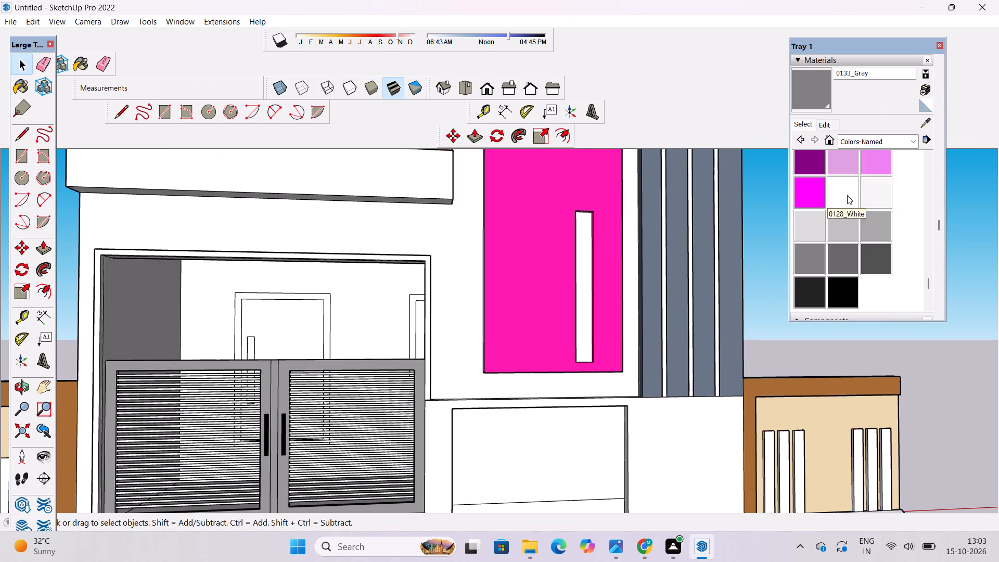
left_click(847, 195)
scroll(290, 464, "up", 11)
left_click(281, 413)
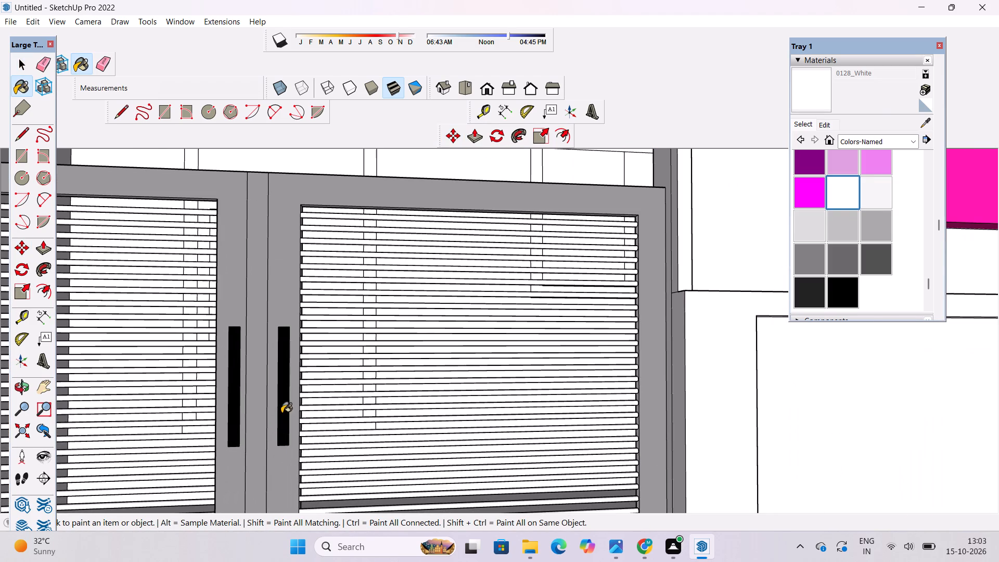
left_click(236, 386)
key("space")
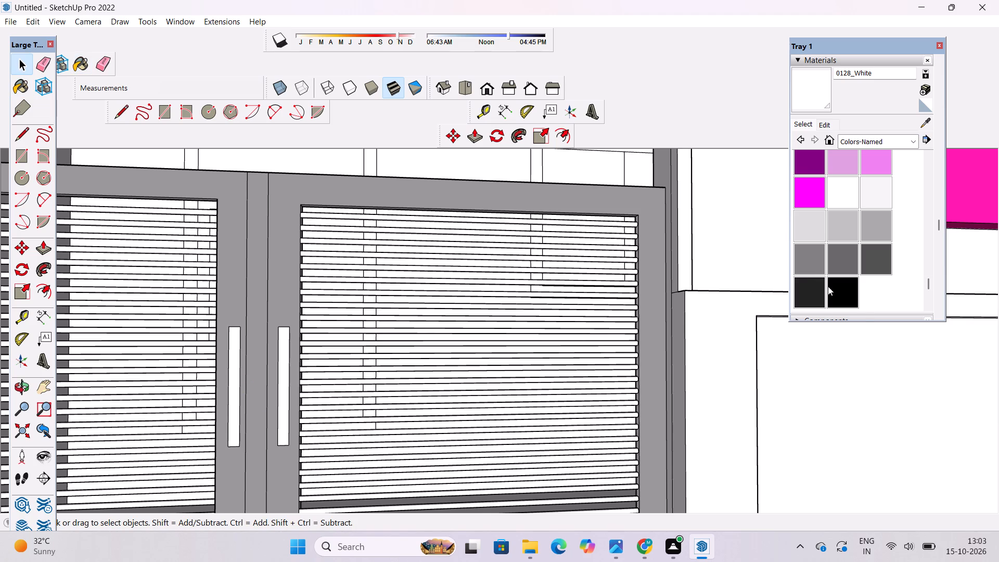
Repaint the front frames of both gate leaves with 0137_Black around the handles.
left_click(830, 286)
left_click(290, 253)
left_click(259, 233)
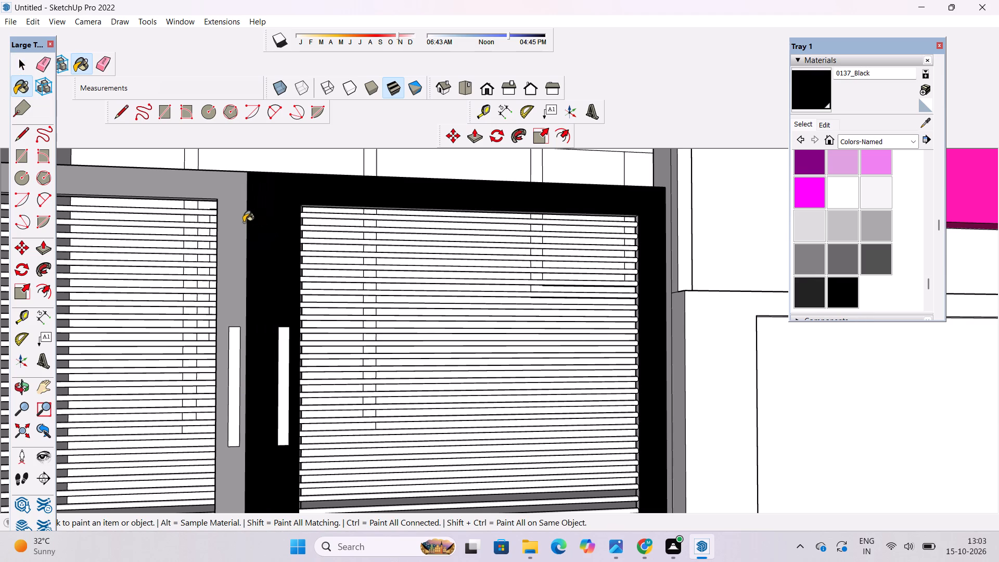
left_click(238, 219)
scroll(267, 325, "down", 14)
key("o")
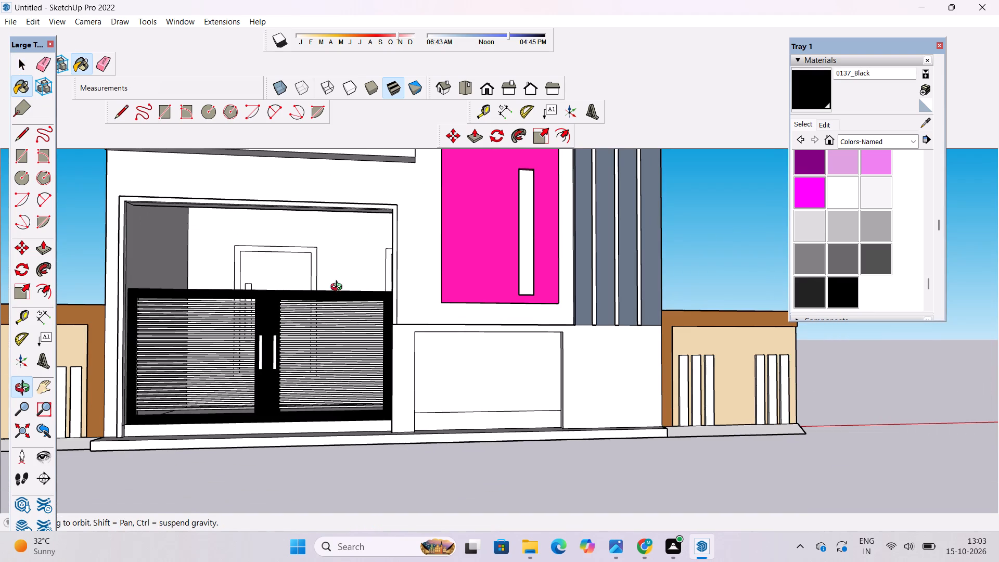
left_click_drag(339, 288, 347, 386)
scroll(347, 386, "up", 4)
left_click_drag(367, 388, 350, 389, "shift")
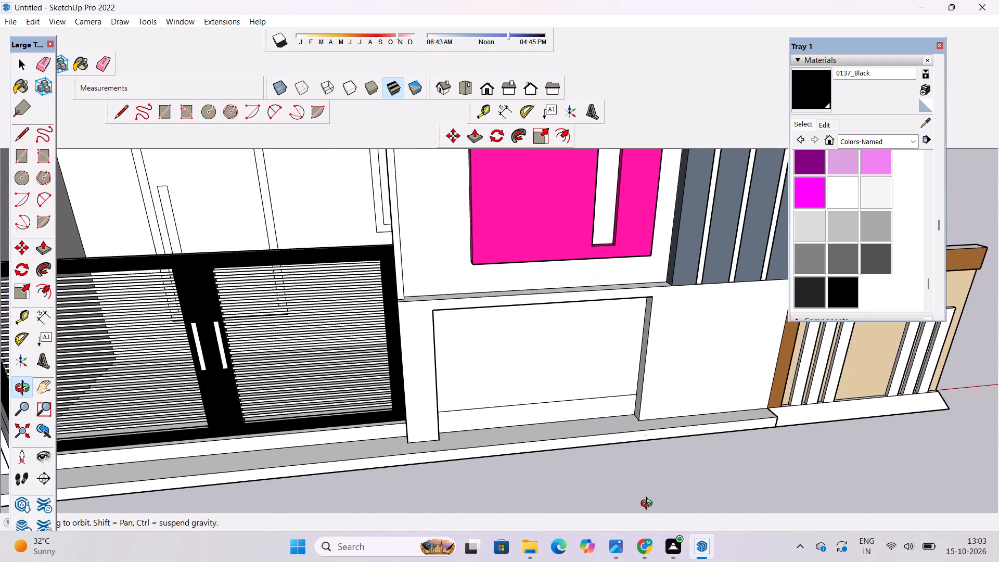
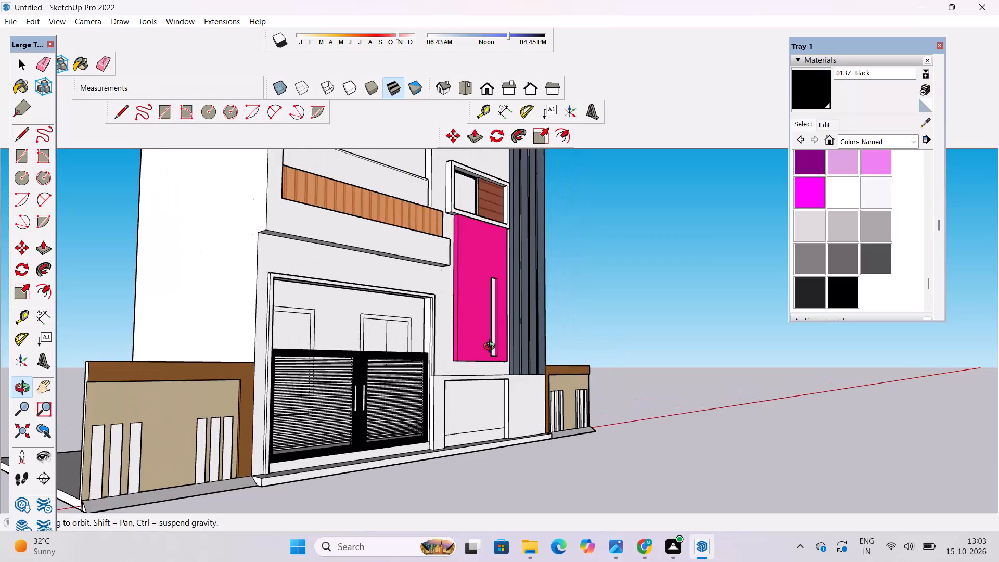
Examine the gate and the full front elevation from several angles.
left_click_drag(454, 348, 310, 332)
left_click_drag(310, 332, 308, 365, "shift")
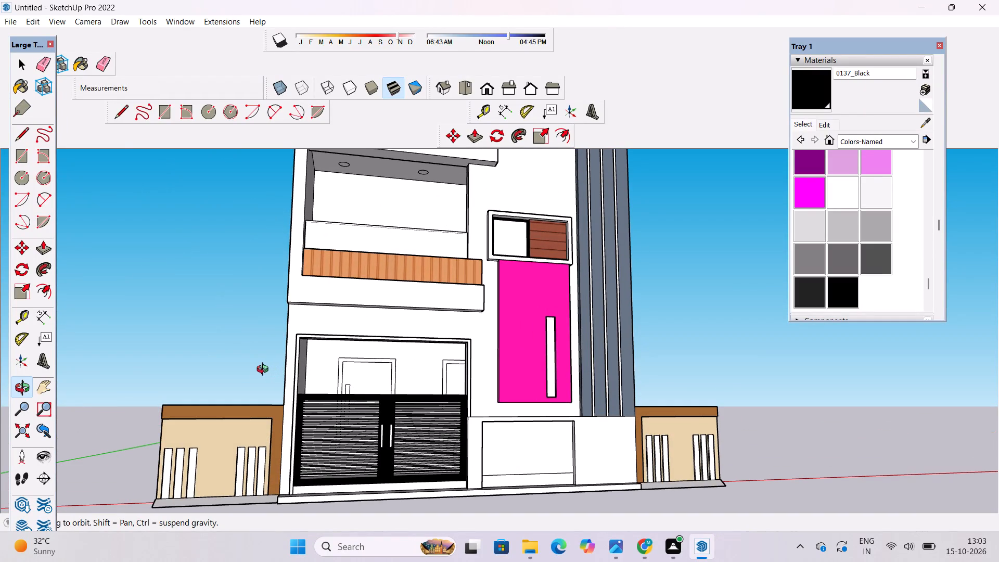
left_click_drag(268, 371, 403, 403)
left_click_drag(403, 403, 393, 411, "shift")
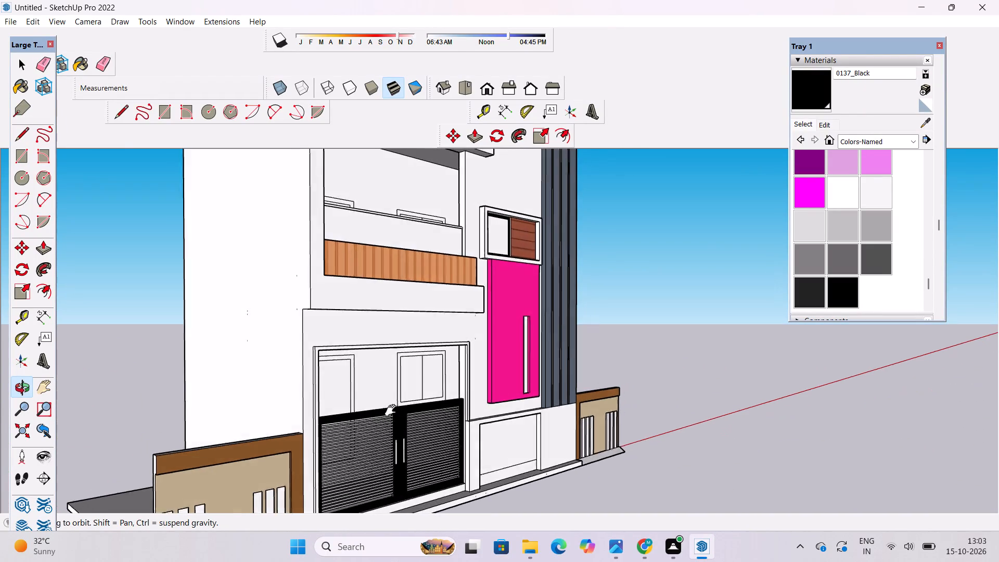
left_click_drag(393, 411, 334, 427, "shift")
scroll(327, 393, "down", 5)
left_click_drag(394, 371, 93, 346)
left_click_drag(178, 331, 200, 411, "shift")
left_click_drag(285, 471, 299, 503)
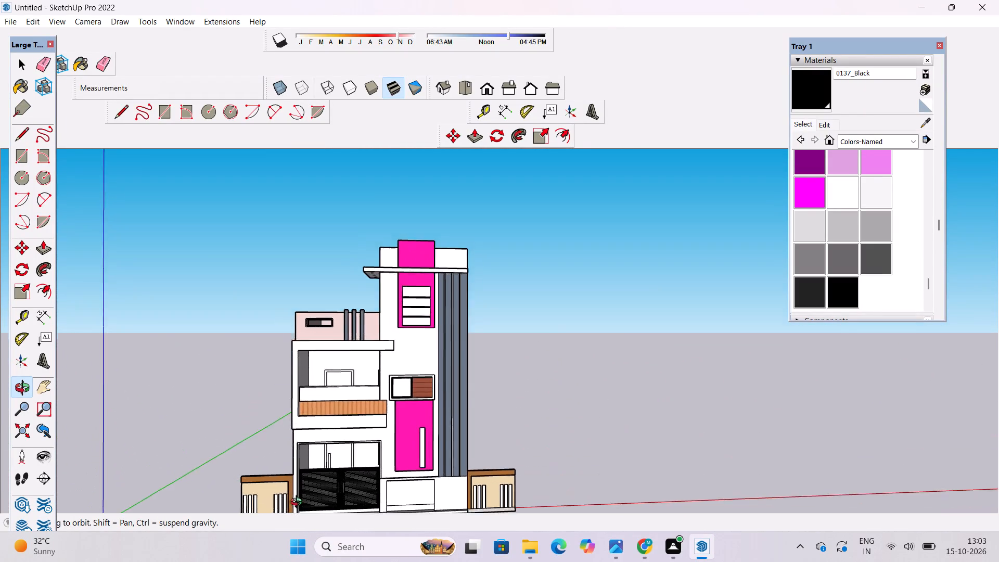
left_click_drag(302, 475, 286, 409, "shift")
scroll(285, 408, "down", 3, "shift")
scroll(343, 382, "up", 5, "shift")
left_click_drag(344, 382, 351, 398, "shift")
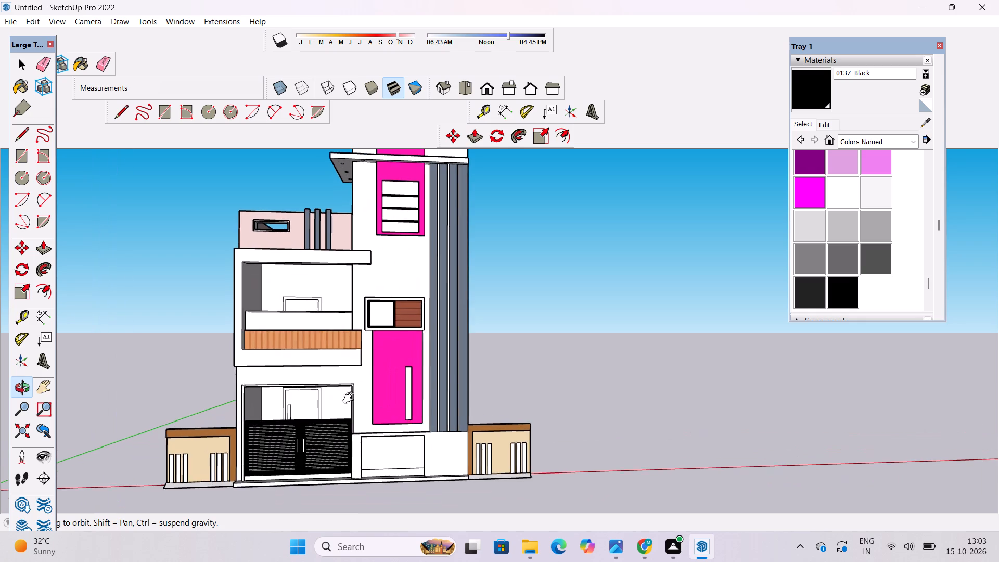
left_click_drag(351, 398, 351, 400, "shift")
Paint the balcony door and its frame with 0022_Maroon from the Colors-Named collection, leaving the handle unpainted.
scroll(304, 356, "up", 2)
left_click_drag(303, 355, 306, 386, "shift")
scroll(306, 356, "up", 3)
left_click_drag(306, 356, 304, 385)
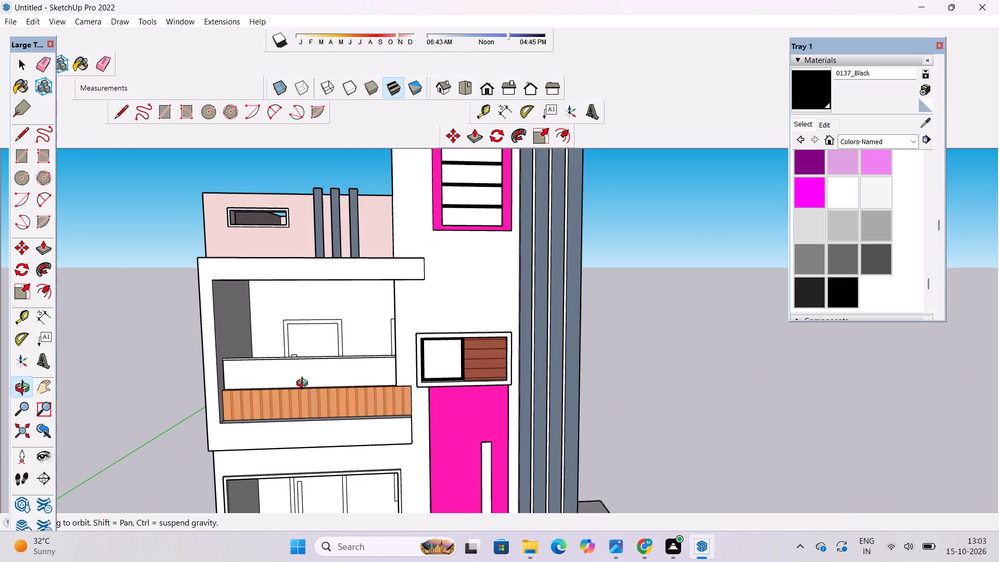
scroll(831, 186, "up", 11)
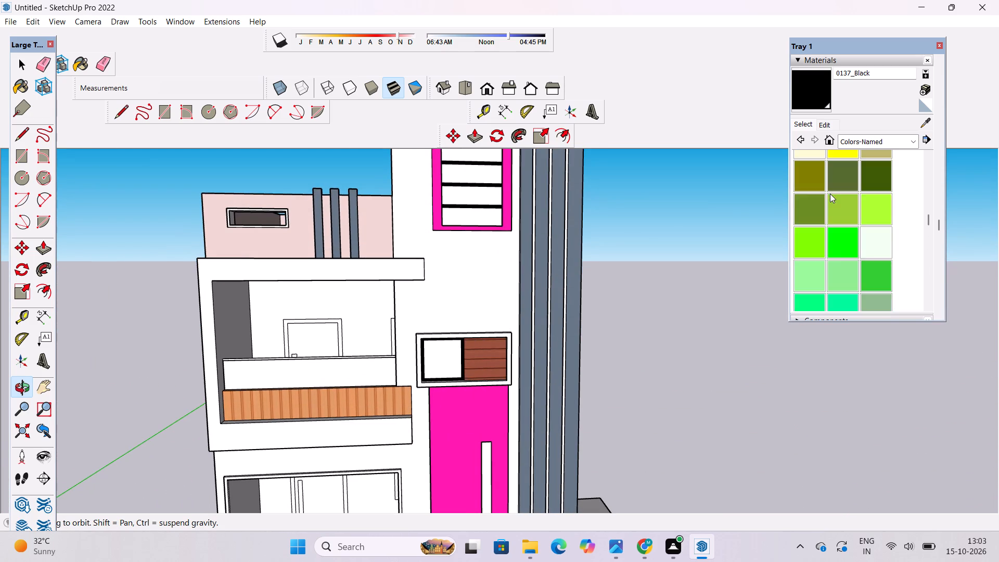
scroll(830, 194, "up", 4)
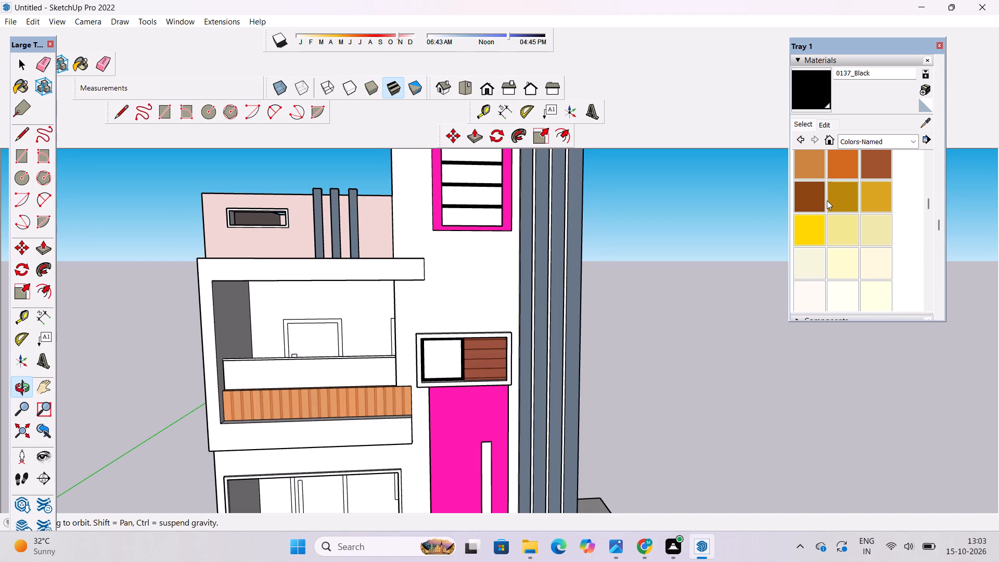
scroll(827, 200, "up", 4)
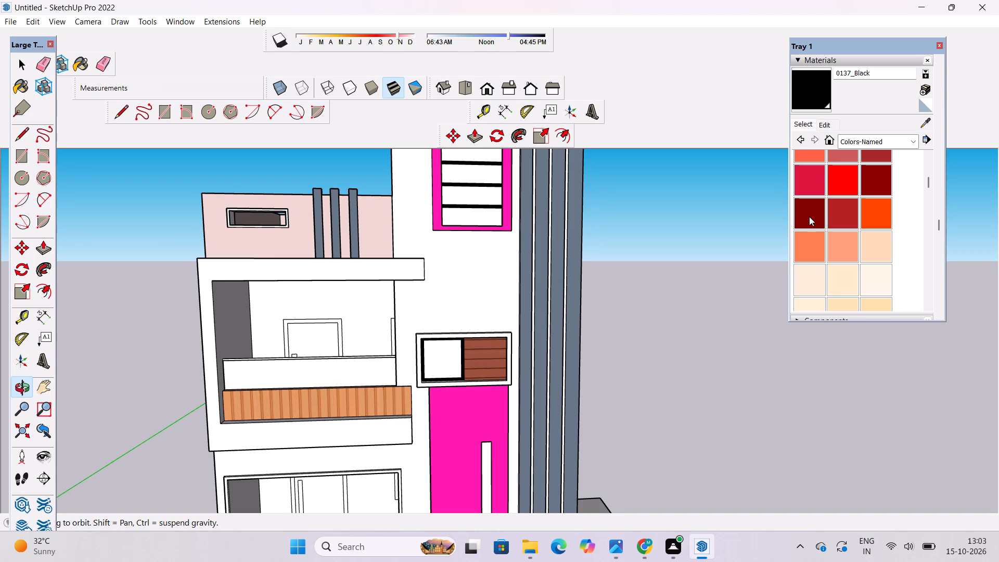
left_click(809, 216)
scroll(297, 338, "up", 5)
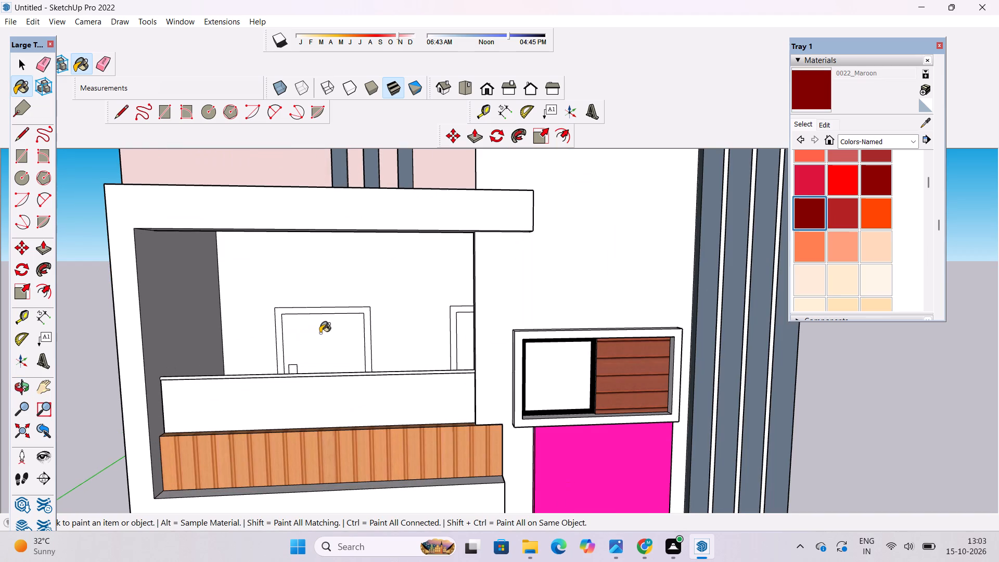
left_click(320, 333)
left_click(349, 309)
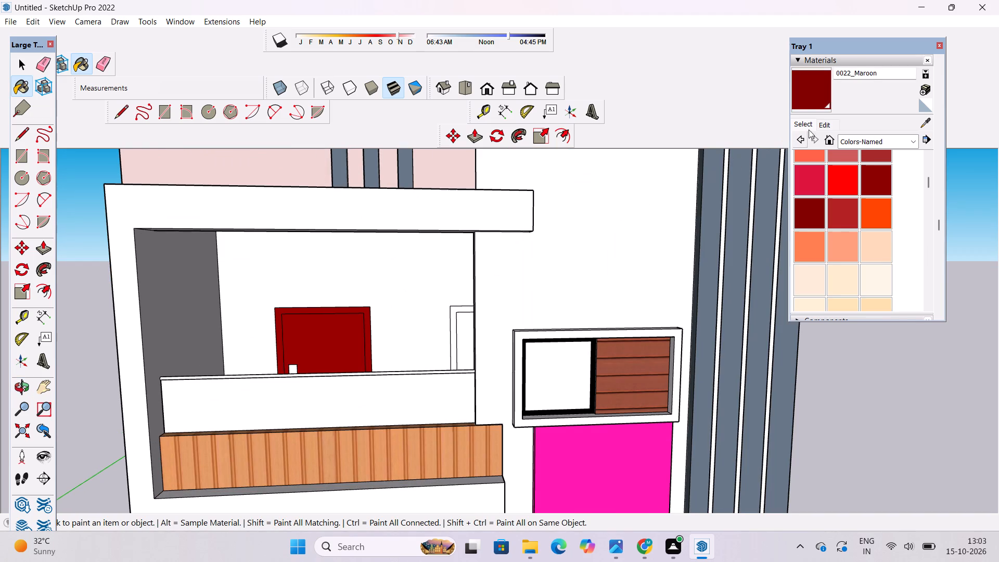
Darken the 0022_Maroon material by lowering its brightness on the colour wheel.
left_click(818, 126)
left_click(853, 197)
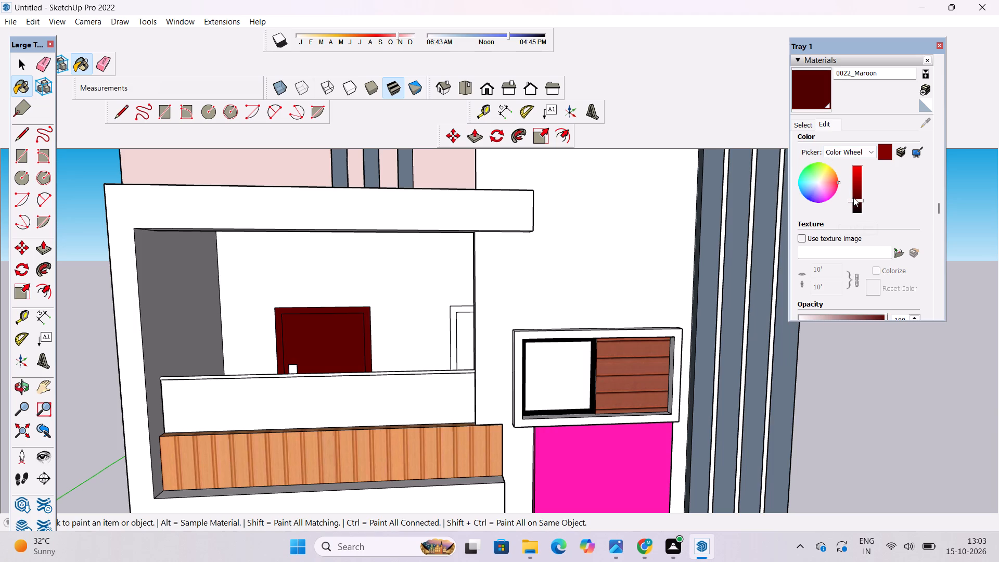
left_click(853, 198)
Paint the ground-floor door and frame behind the gate with the darkened 0022_Maroon, leaving the handle unpainted.
scroll(227, 298, "down", 5)
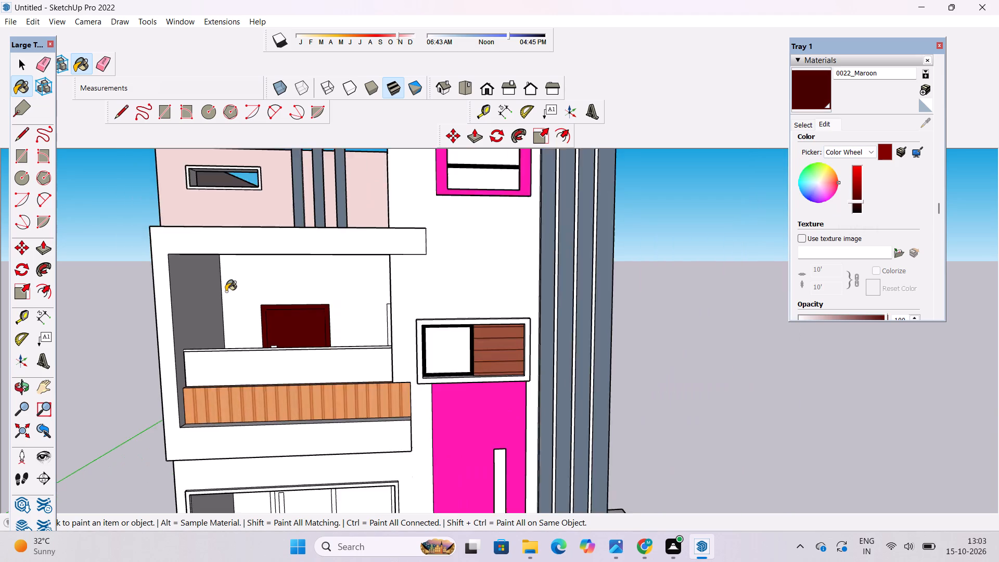
scroll(226, 291, "down", 8)
scroll(254, 387, "up", 20)
scroll(254, 387, "up", 2)
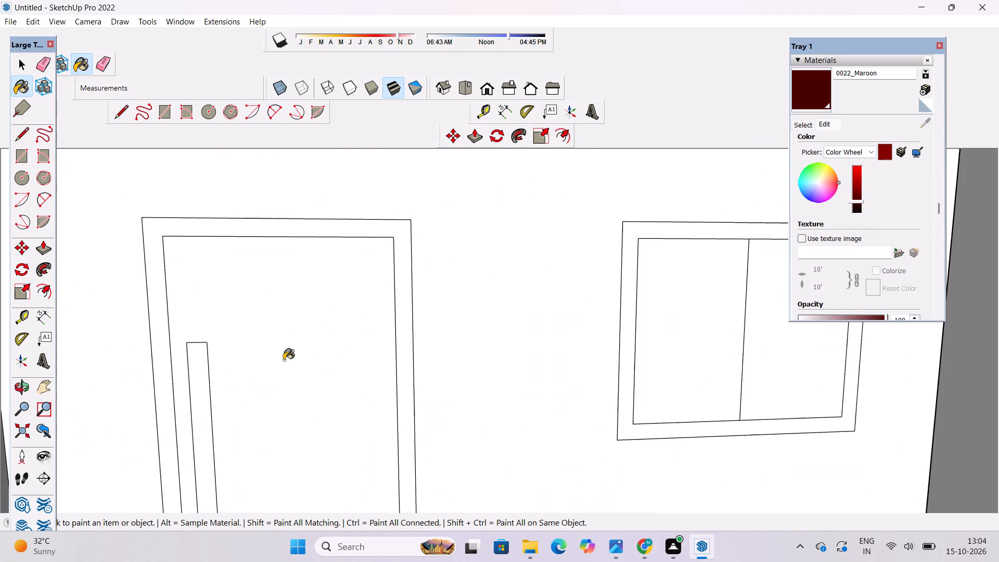
left_click(402, 233)
left_click(342, 291)
Paint the outer frames of the ground-floor window and the balcony window with the darkened 0022_Maroon.
scroll(198, 285, "down", 13)
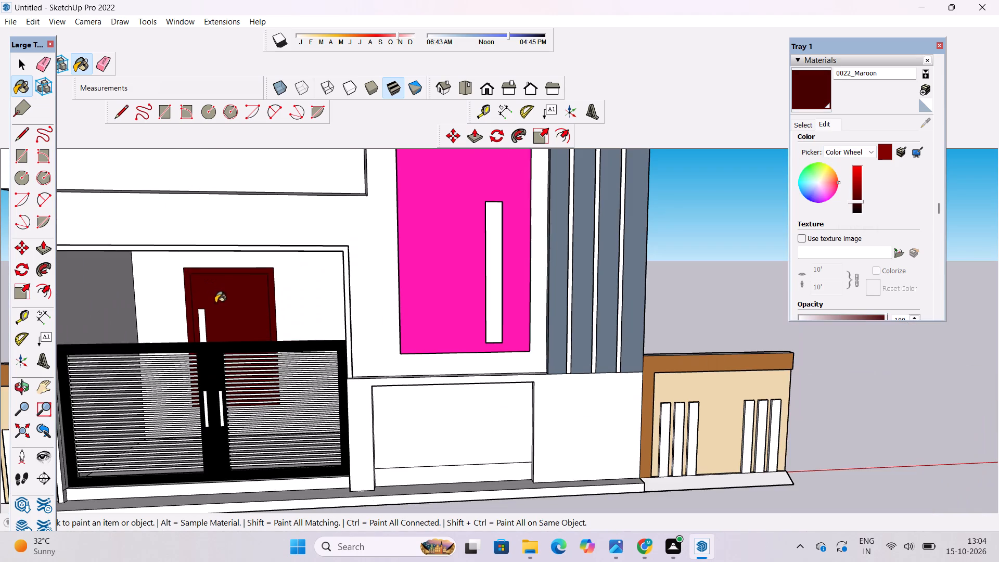
scroll(285, 313, "down", 8)
scroll(243, 318, "up", 5)
scroll(326, 302, "up", 4)
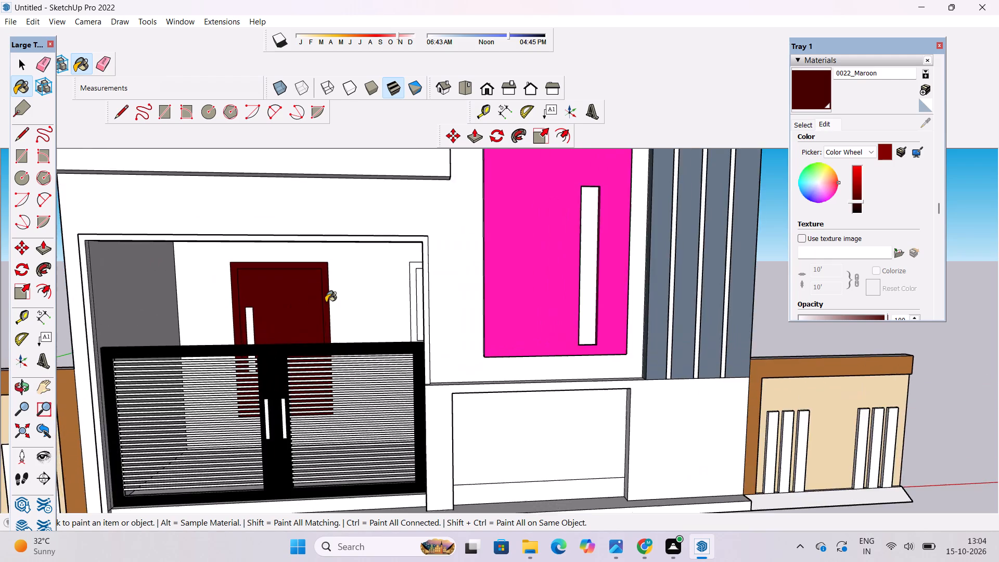
scroll(401, 284, "up", 5)
scroll(445, 262, "up", 11)
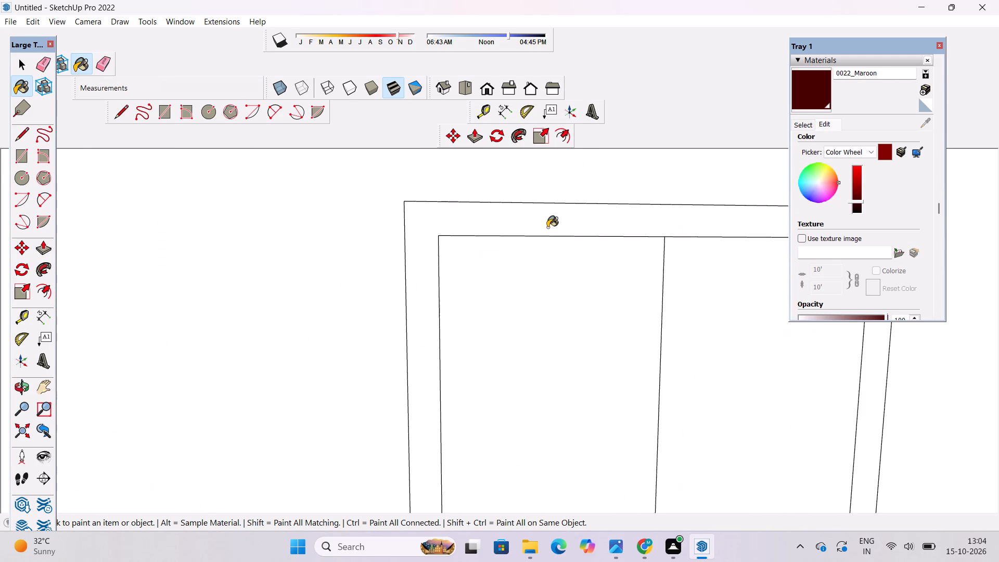
left_click(552, 224)
scroll(385, 328, "down", 20)
scroll(385, 328, "down", 2)
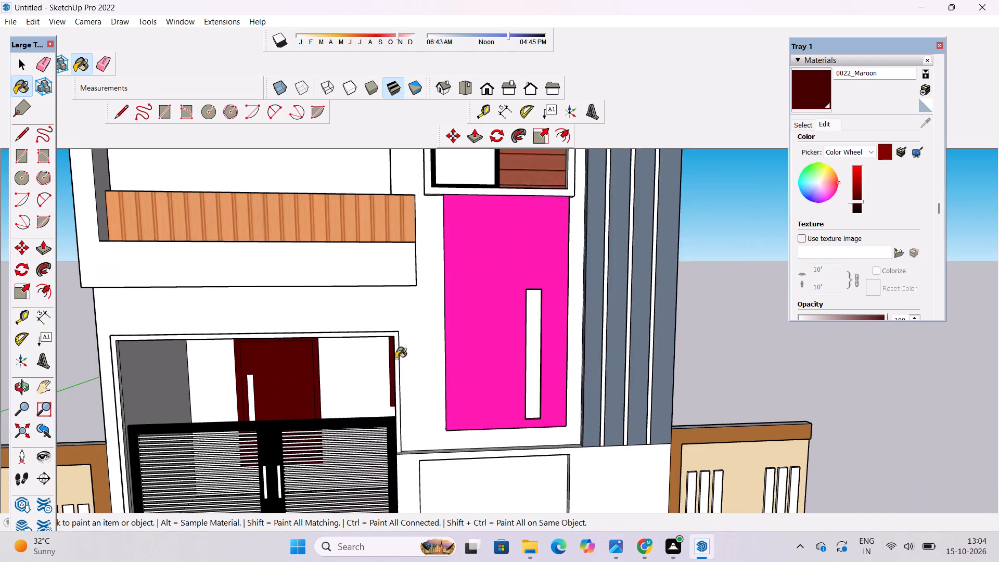
scroll(396, 359, "down", 6)
scroll(288, 248, "up", 5)
scroll(350, 237, "up", 5)
scroll(458, 227, "up", 4)
scroll(545, 238, "up", 4)
left_click(541, 193)
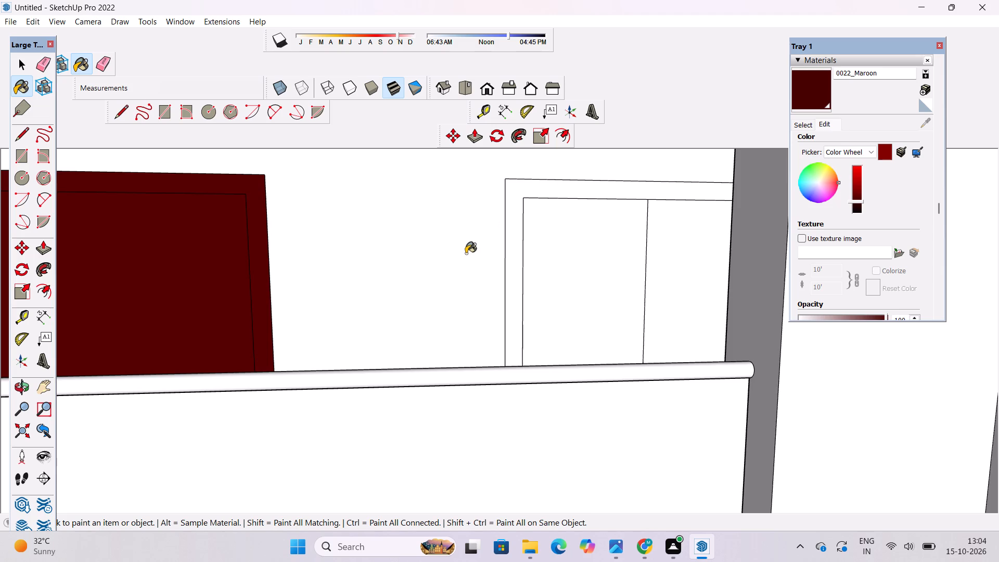
Darken the 0022_Maroon material further to a near-black maroon.
scroll(441, 279, "down", 20)
scroll(441, 279, "down", 5)
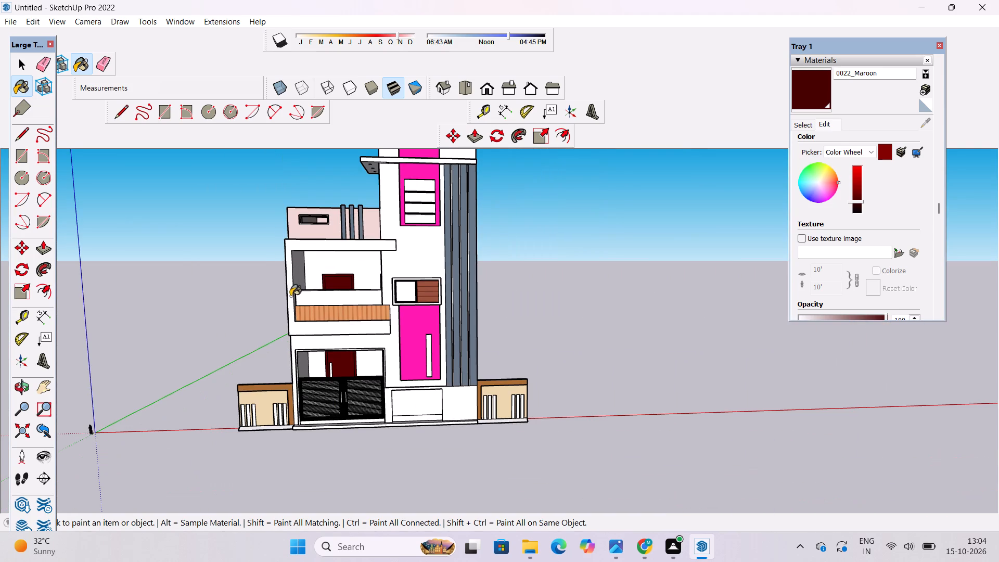
left_click(856, 203)
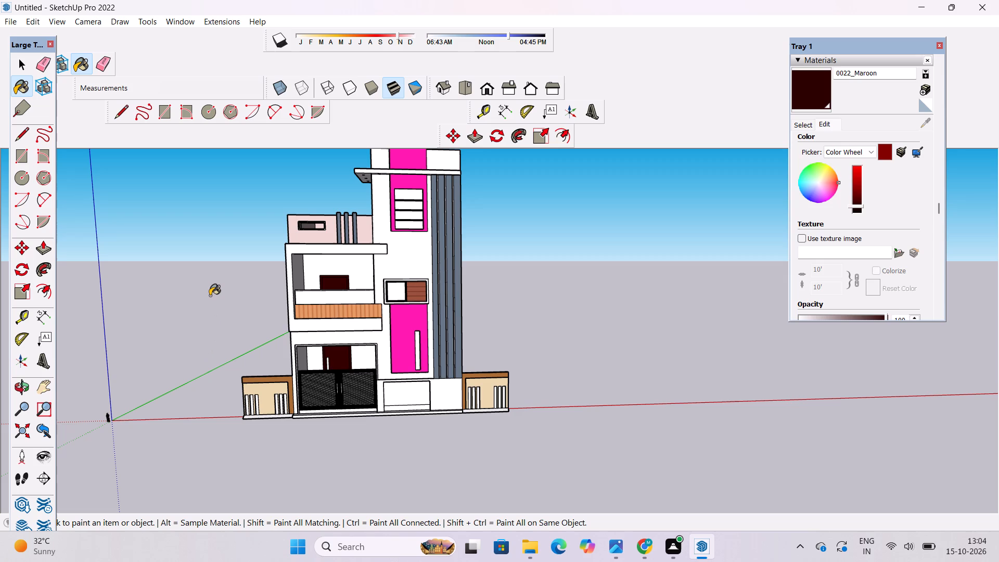
Paint the recessed wall panel beside the gate with Wood Floor Dark from the Wood collection.
left_click(20, 389)
scroll(178, 368, "down", 5)
scroll(292, 381, "up", 6)
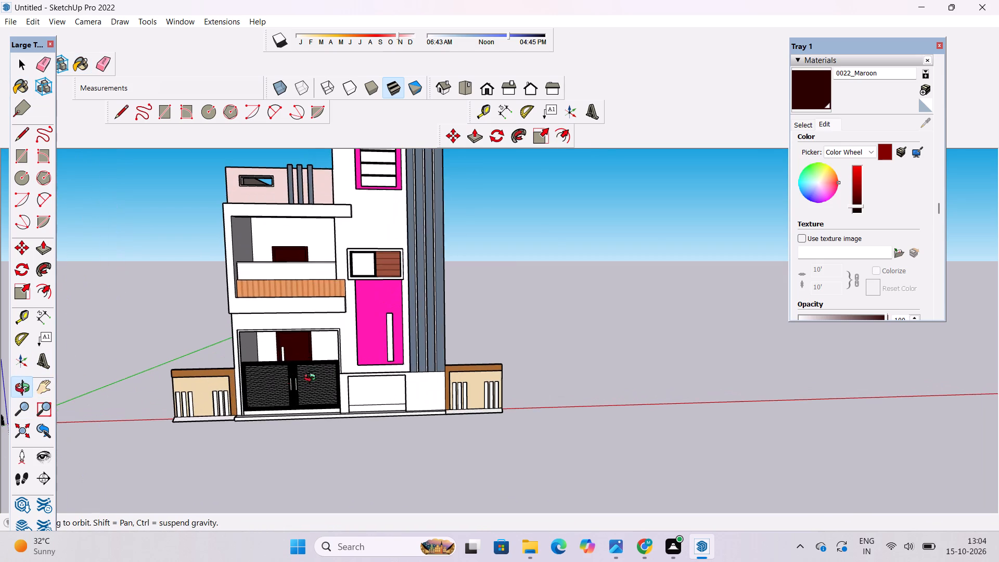
scroll(372, 395, "up", 4)
left_click_drag(380, 401, 336, 401, "shift")
left_click_drag(336, 401, 339, 458, "shift")
scroll(339, 332, "up", 3)
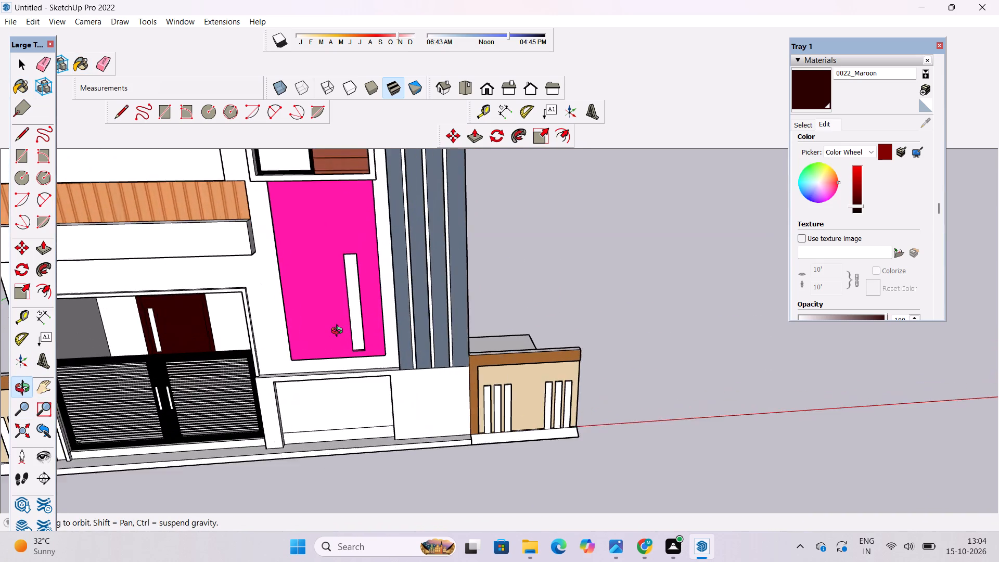
left_click_drag(345, 340, 358, 384, "shift")
left_click_drag(356, 436, 350, 406)
scroll(332, 427, "up", 2)
left_click_drag(332, 430, 337, 456, "shift")
left_click_drag(337, 460, 326, 417)
scroll(329, 463, "up", 2)
left_click_drag(328, 464, 296, 362, "shift")
left_click_drag(307, 384, 312, 402)
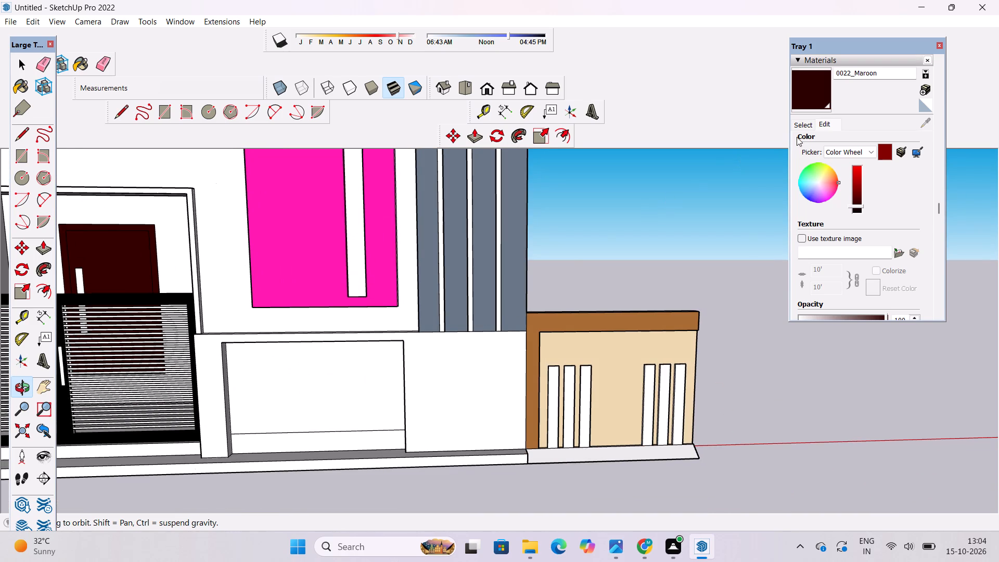
left_click(802, 127)
left_click(860, 143)
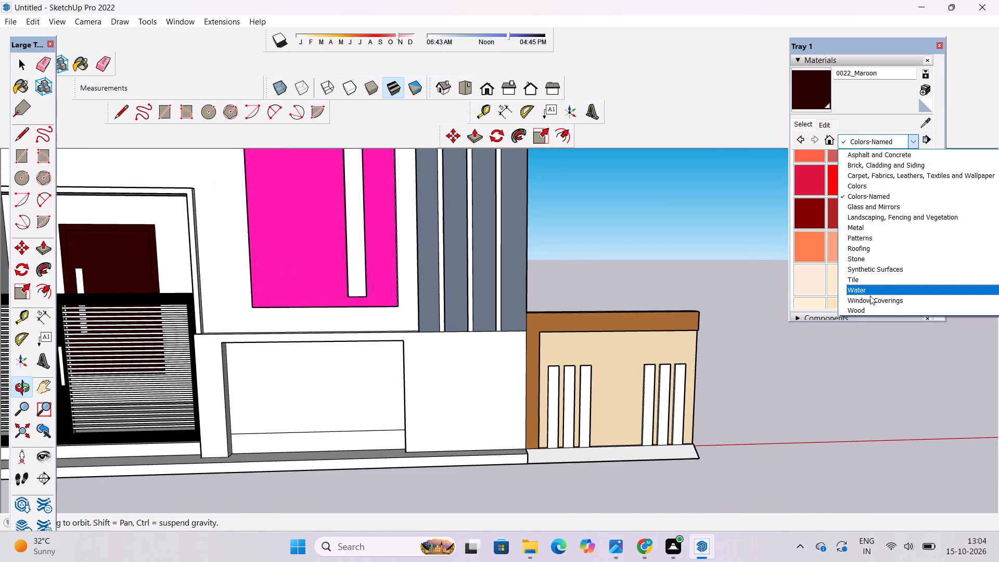
left_click(867, 308)
left_click(804, 200)
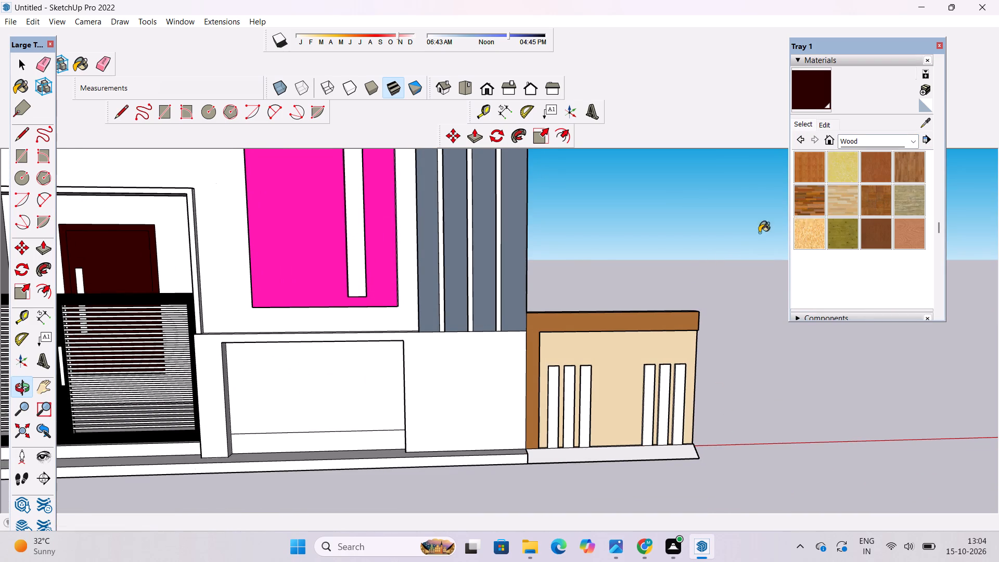
left_click(349, 394)
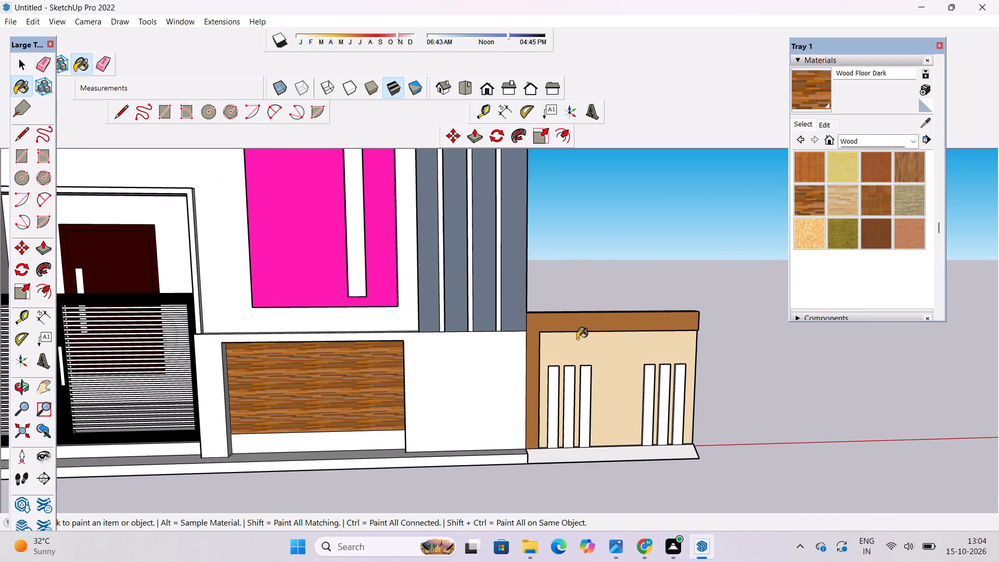
Examine the wood panel and the coloured front elevation from near and far.
scroll(316, 458, "up", 4)
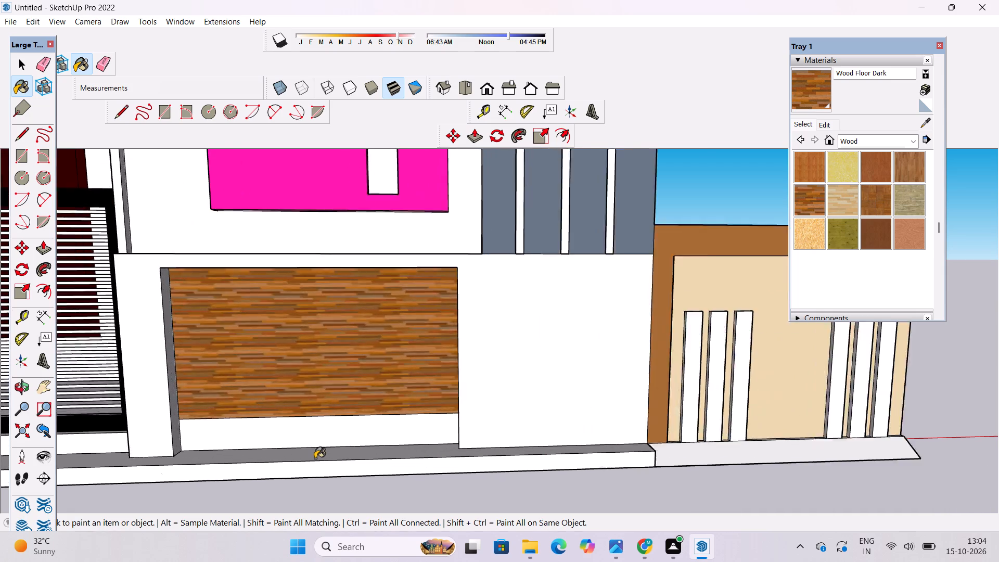
scroll(315, 458, "up", 2)
scroll(313, 458, "down", 7)
key("o")
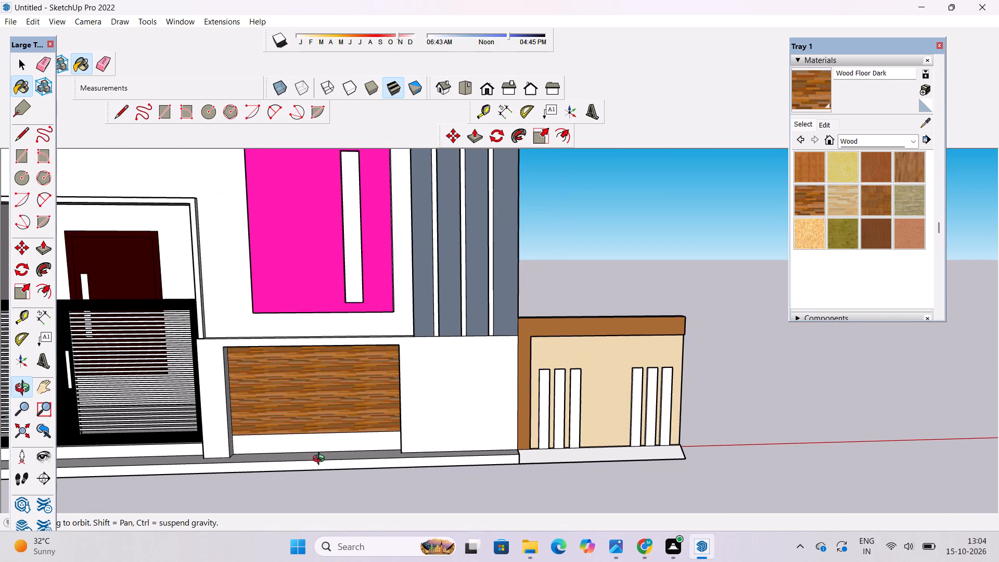
scroll(336, 413, "down", 5)
left_click_drag(317, 476, 438, 419, "shift")
left_click_drag(438, 419, 416, 431)
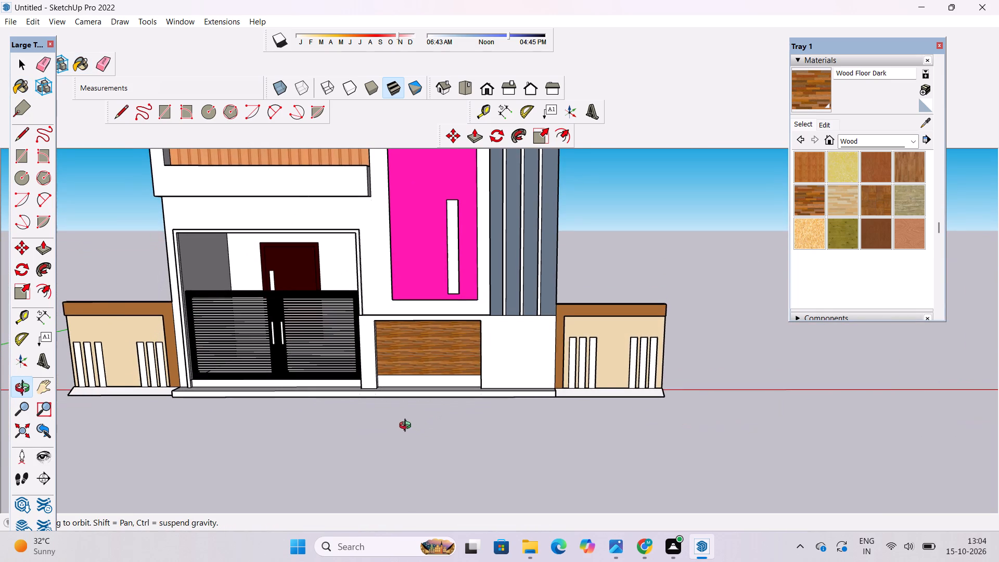
scroll(388, 411, "down", 2)
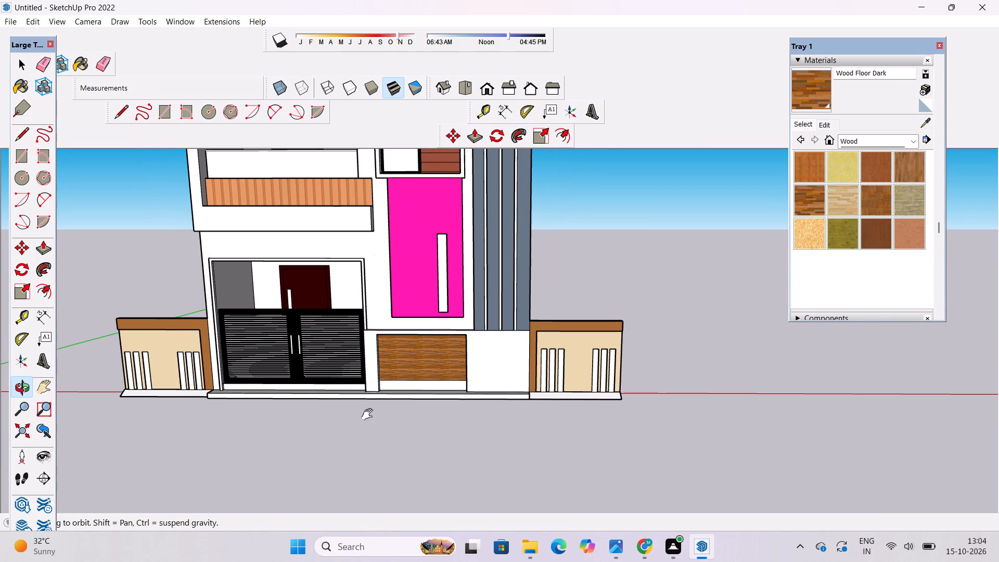
left_click_drag(369, 415, 355, 446, "shift")
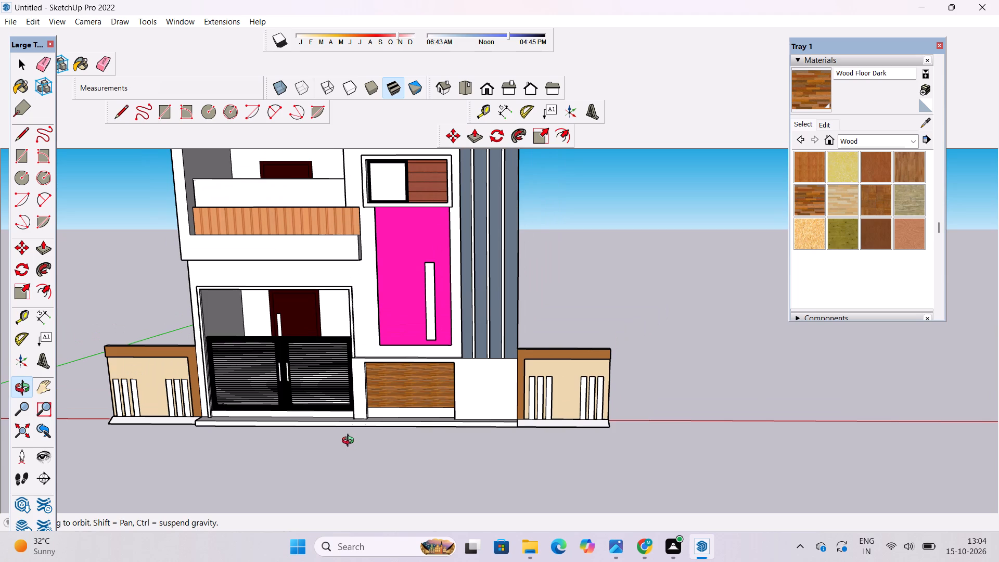
scroll(351, 440, "down", 3)
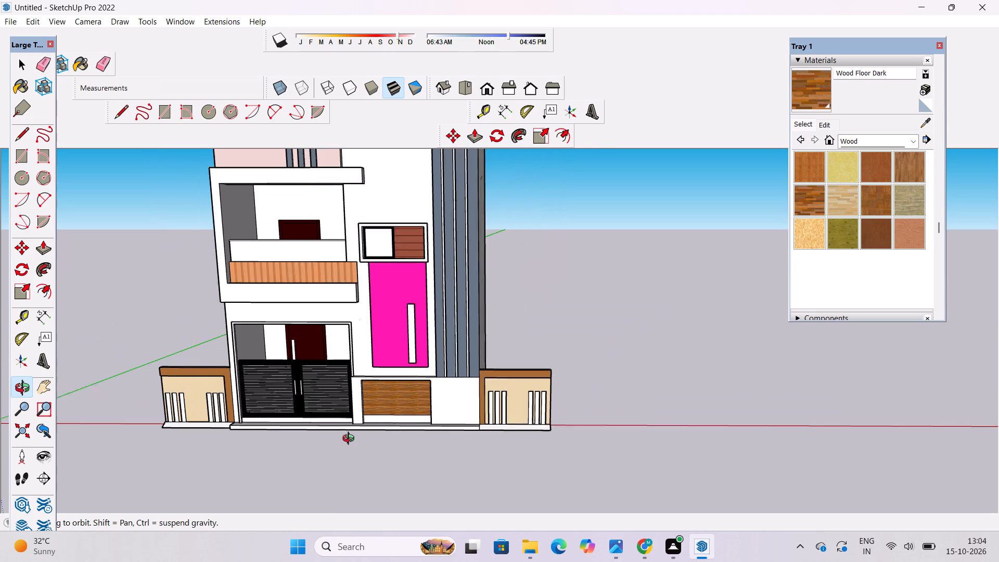
scroll(351, 440, "down", 1)
scroll(346, 435, "up", 2)
left_click_drag(369, 408, 395, 356)
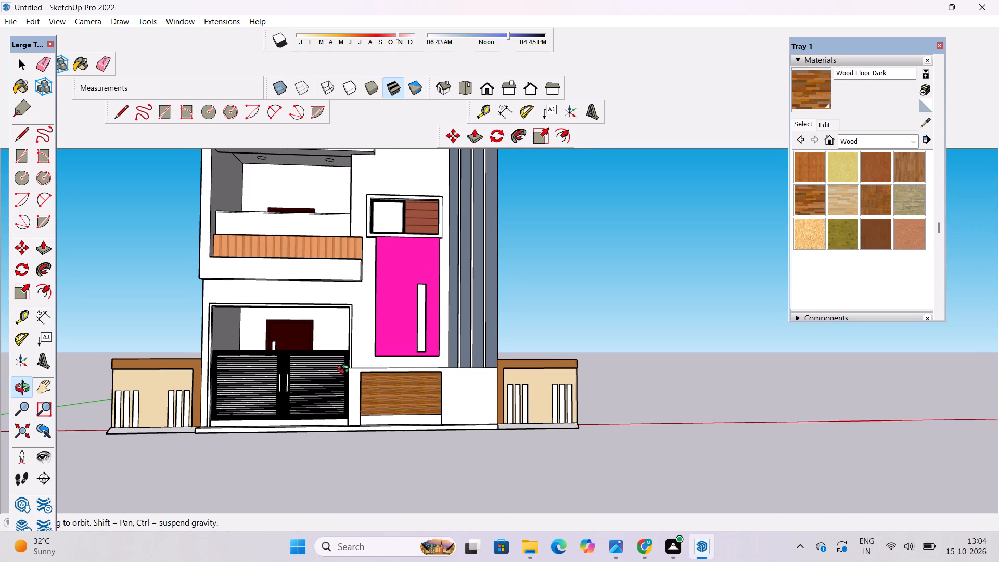
scroll(227, 338, "up", 3)
left_click_drag(236, 349, 239, 369)
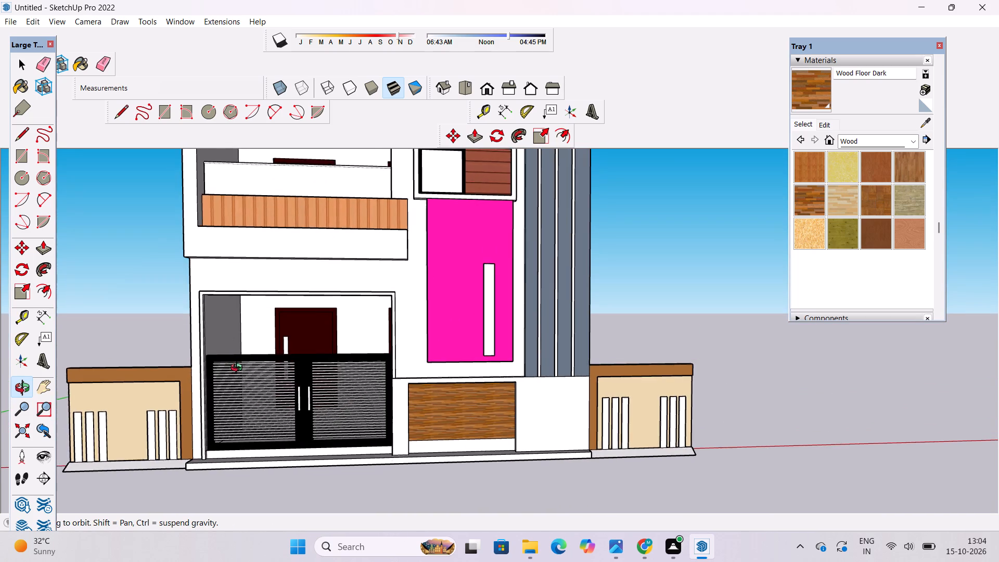
scroll(244, 389, "down", 4)
scroll(246, 395, "up", 2)
scroll(245, 416, "down", 2)
scroll(245, 417, "up", 1)
scroll(244, 417, "down", 1)
scroll(242, 417, "up", 3)
scroll(241, 416, "down", 6)
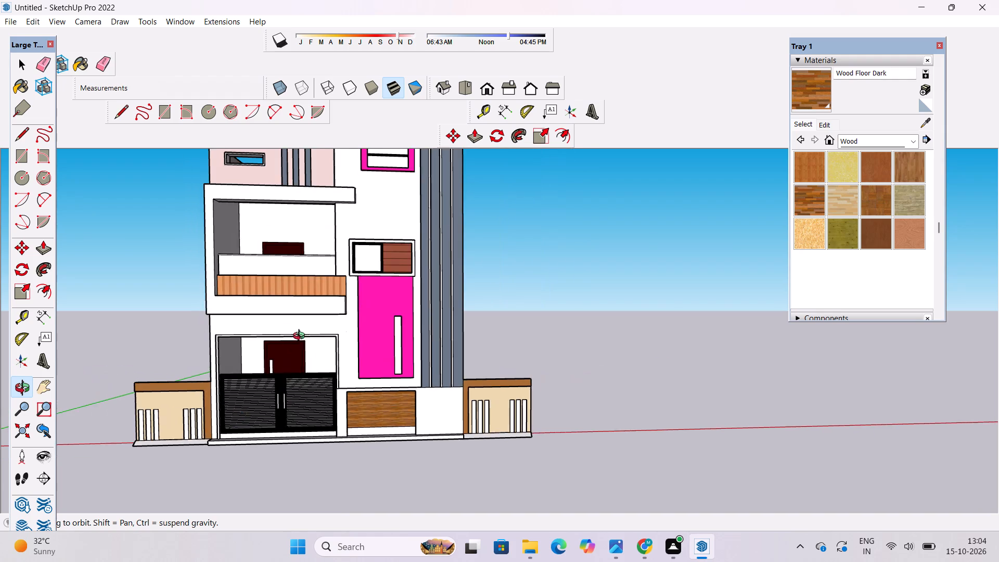
Browse the Colors-Named material collection for a shade to use on the white front wall.
scroll(304, 333, "up", 5)
scroll(213, 377, "down", 9)
left_click(839, 142)
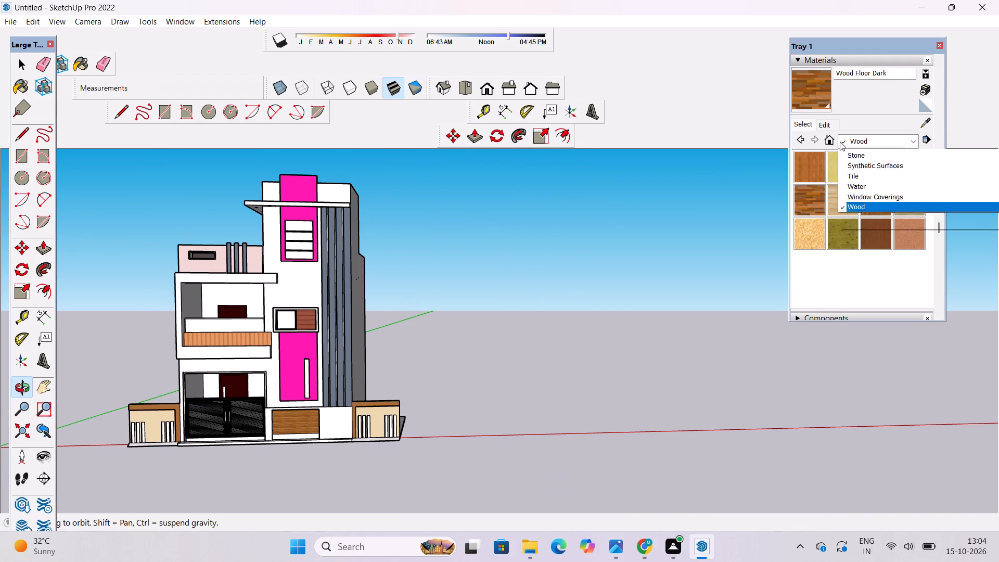
left_click(864, 194)
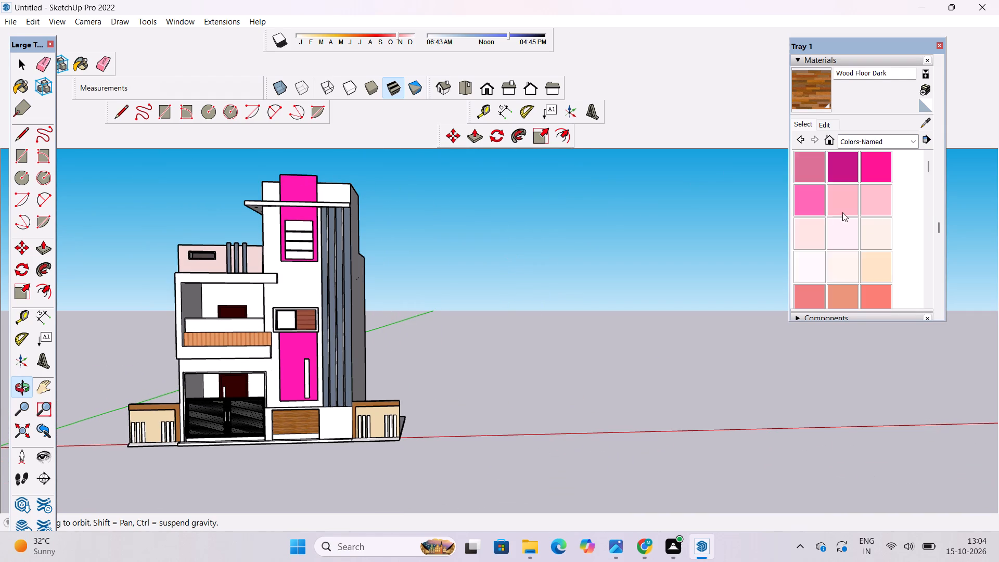
scroll(842, 213, "down", 9)
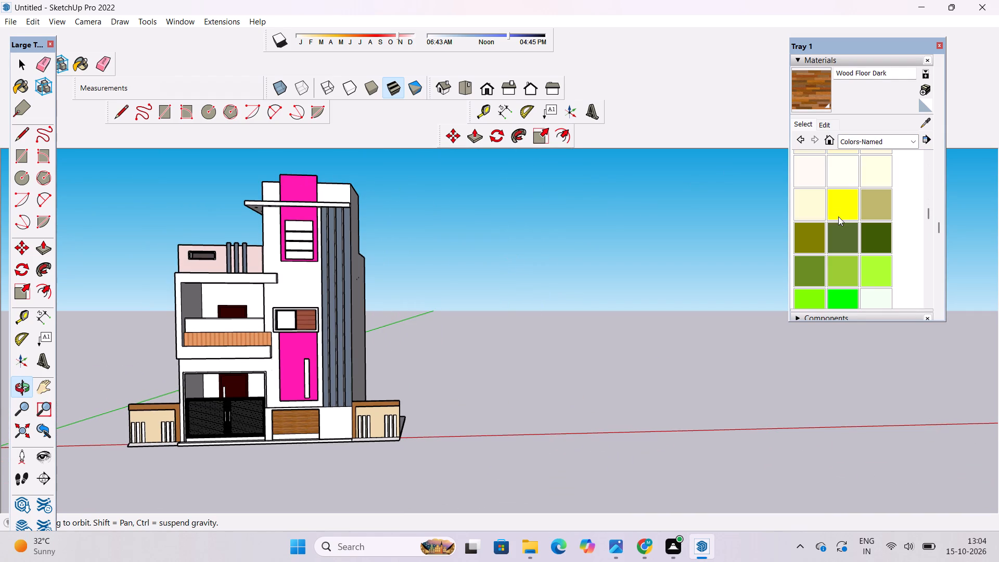
scroll(834, 214, "down", 5)
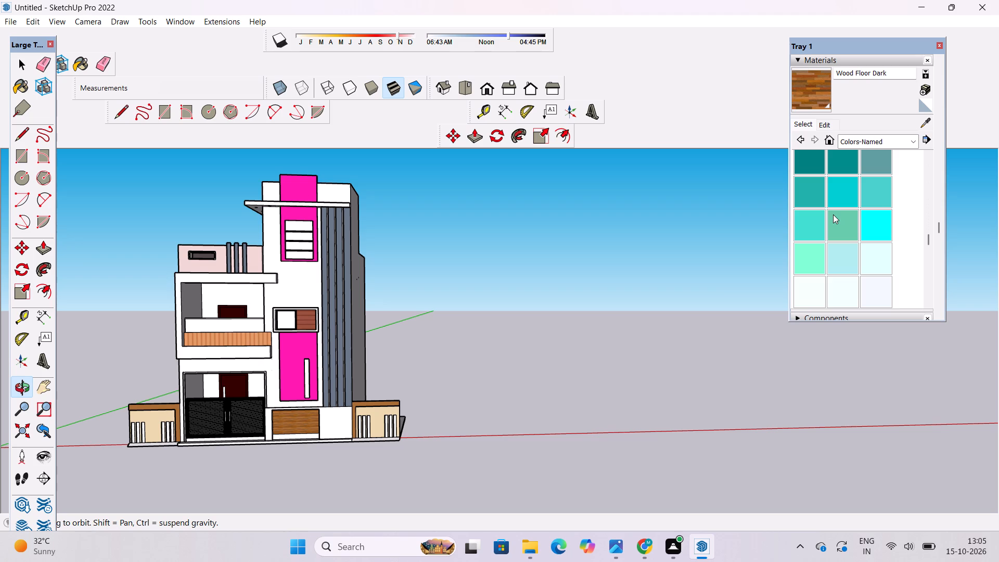
scroll(833, 214, "down", 2)
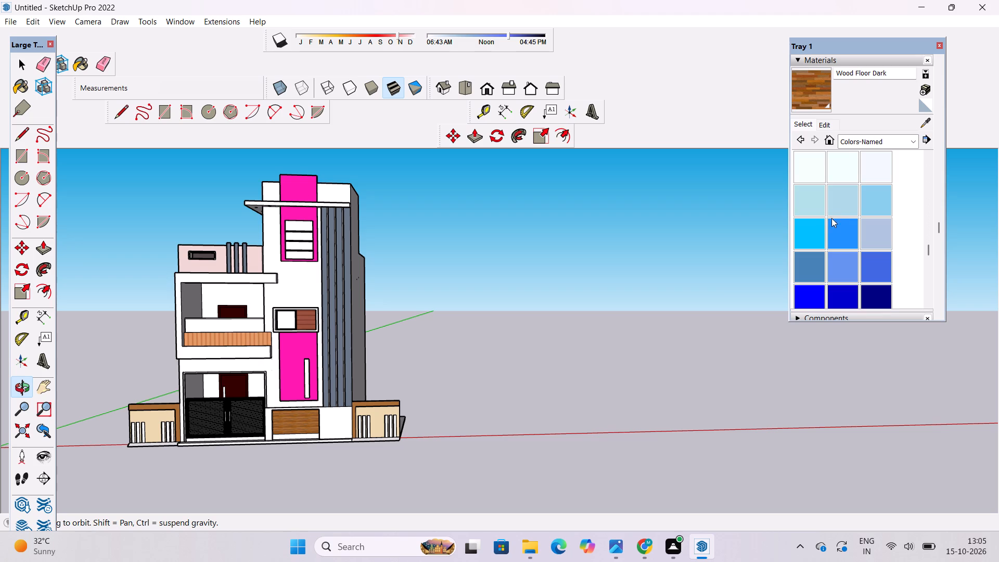
scroll(833, 231, "down", 1)
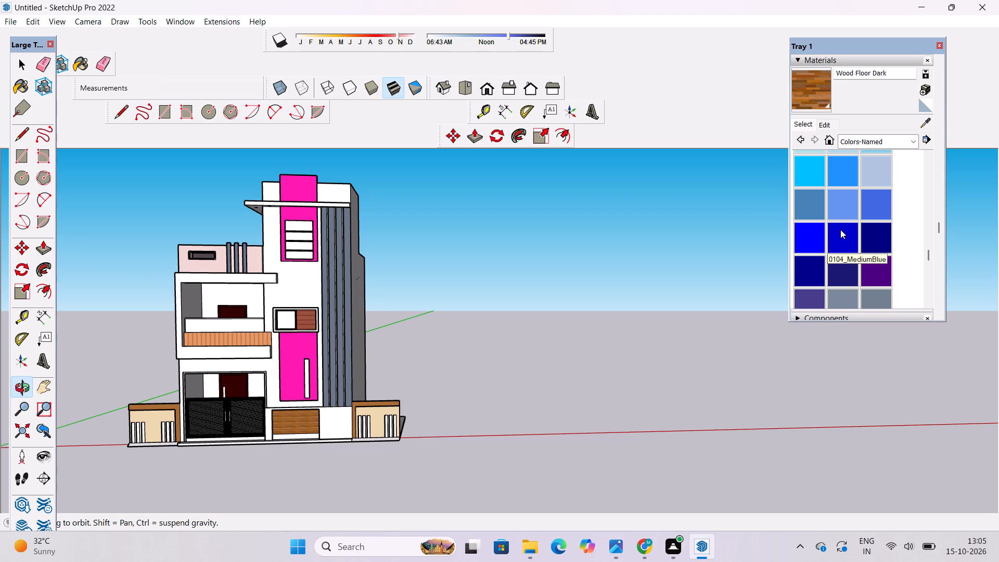
scroll(840, 229, "down", 4)
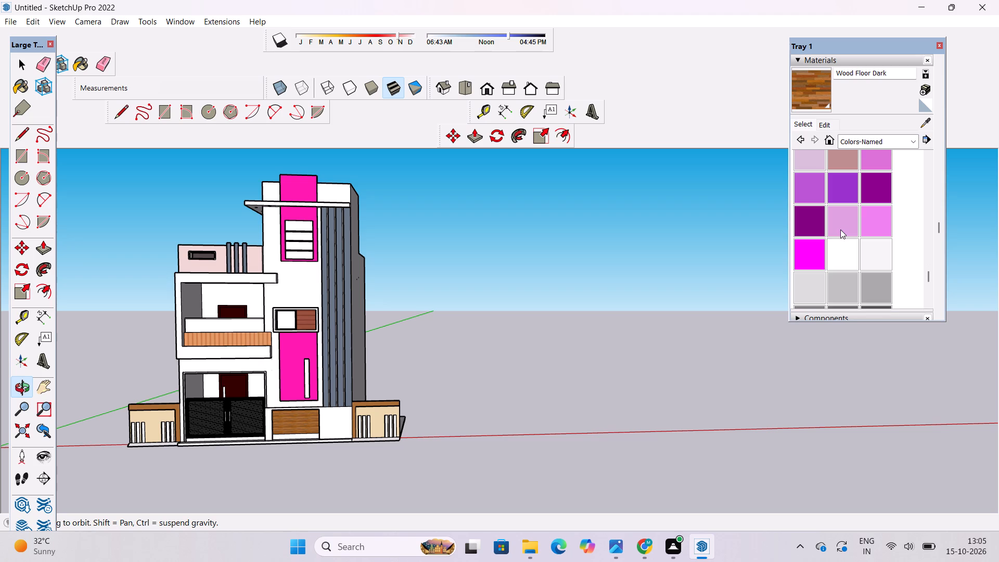
scroll(840, 229, "down", 3)
scroll(840, 229, "up", 6)
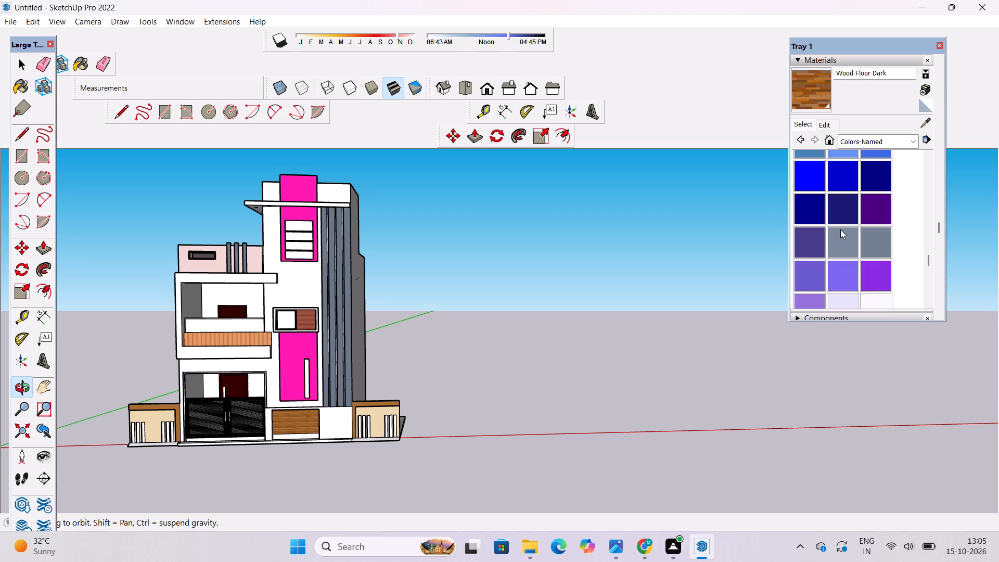
scroll(840, 229, "up", 4)
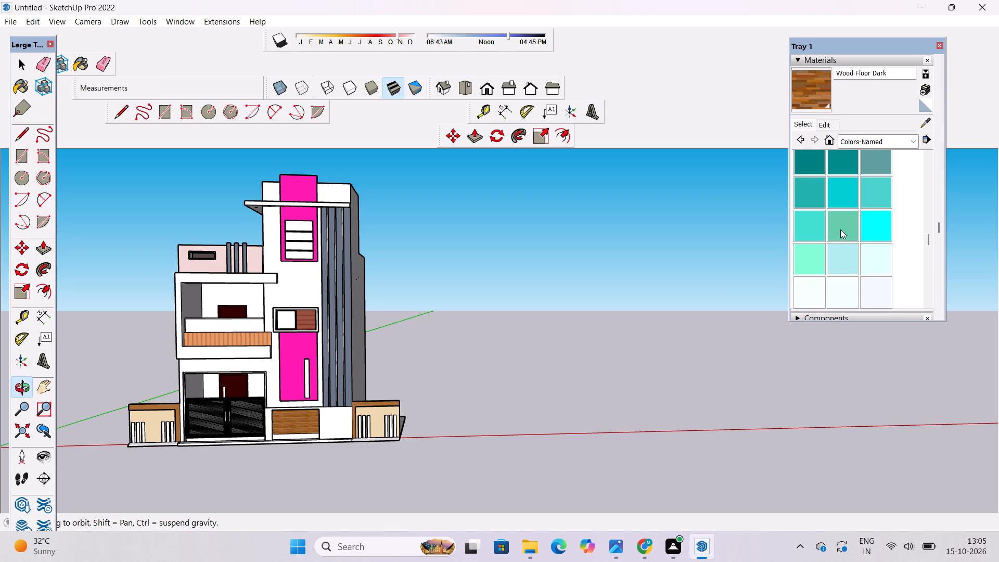
scroll(840, 229, "up", 1)
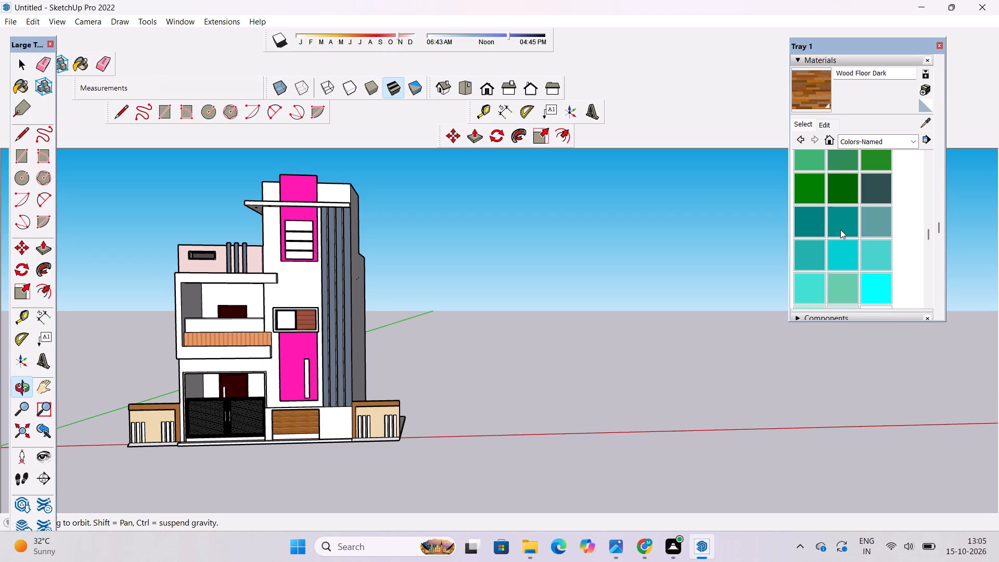
scroll(840, 229, "up", 3)
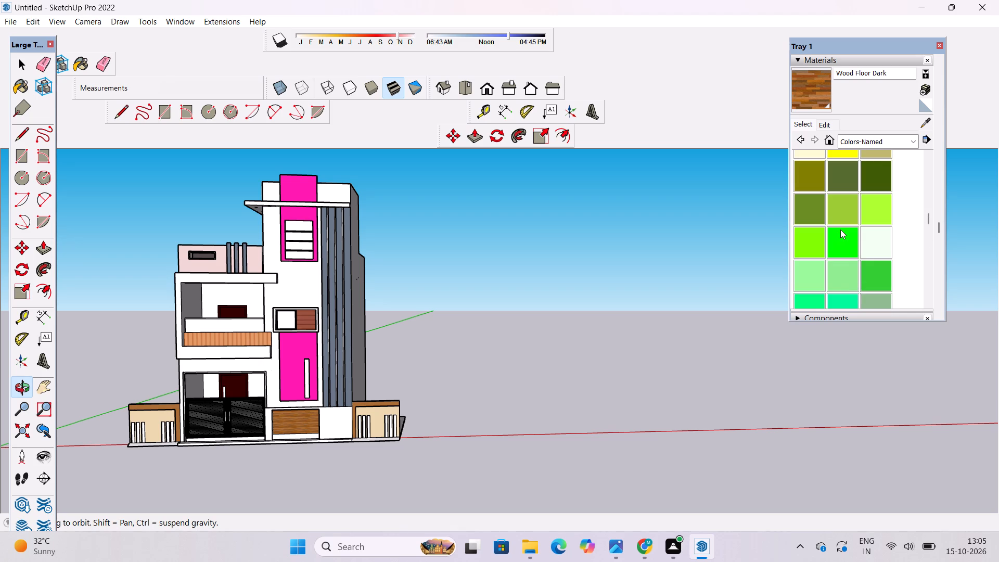
scroll(840, 229, "up", 7)
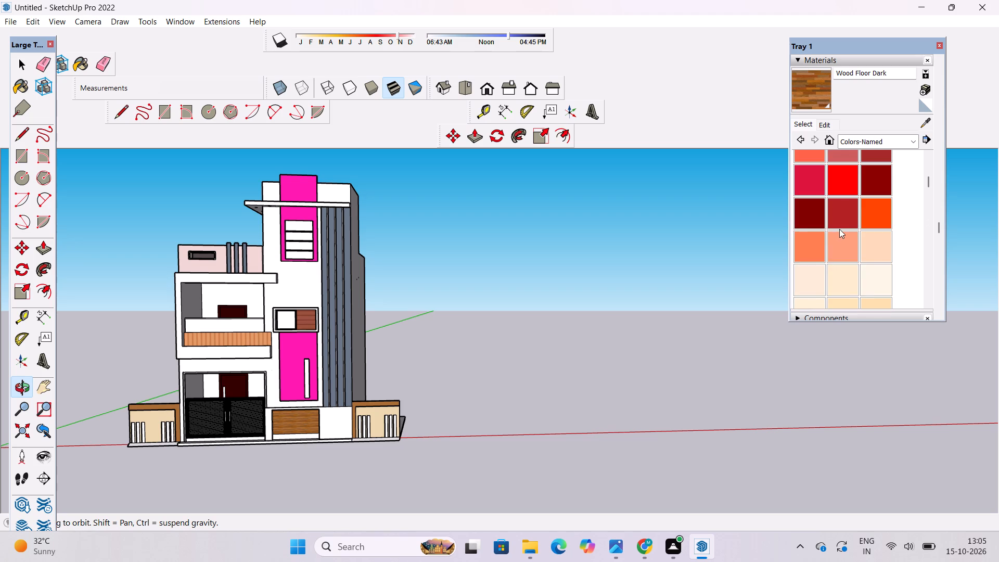
scroll(839, 229, "up", 5)
scroll(839, 229, "down", 3)
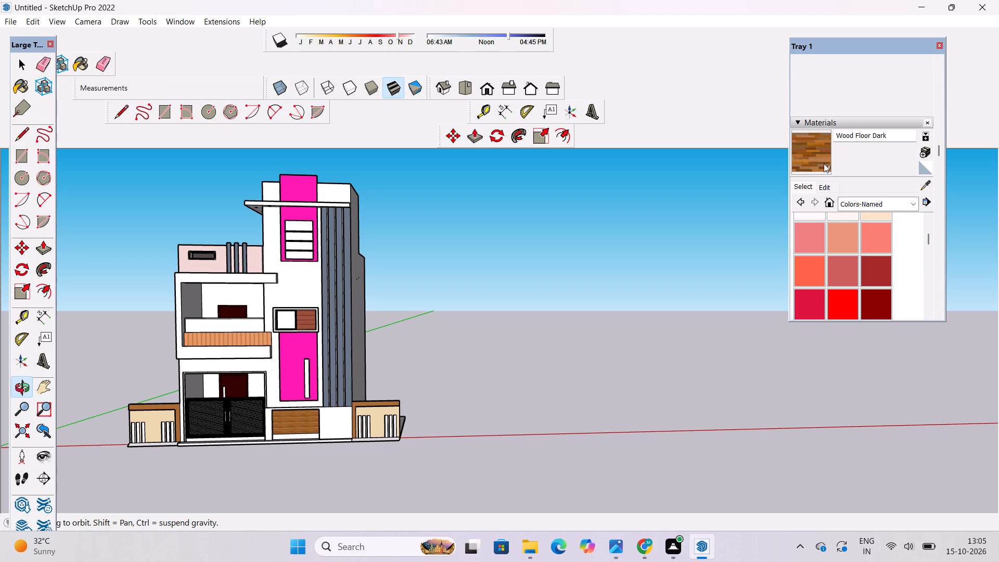
scroll(816, 124, "down", 2)
scroll(828, 171, "down", 3)
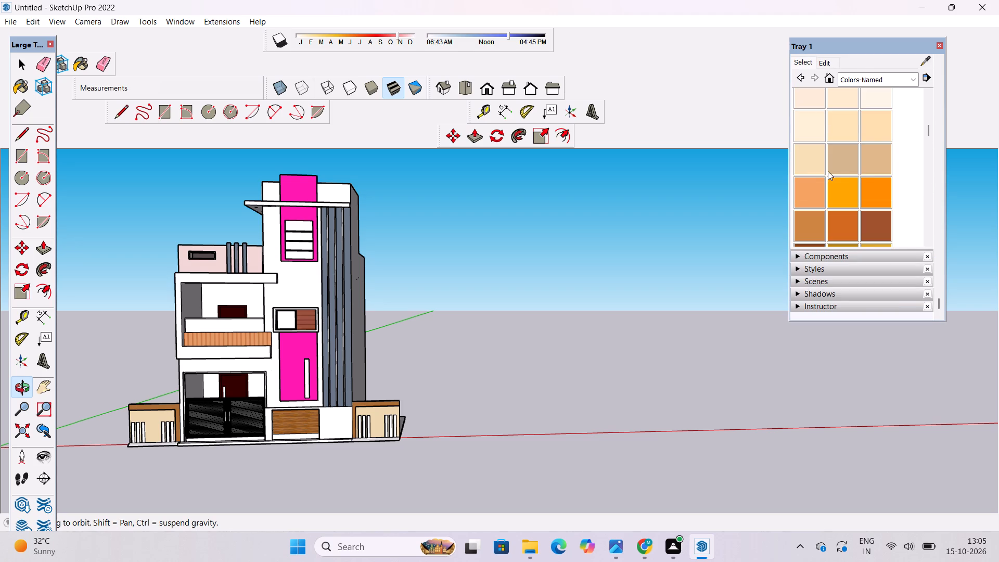
scroll(830, 172, "up", 4)
scroll(830, 172, "down", 7)
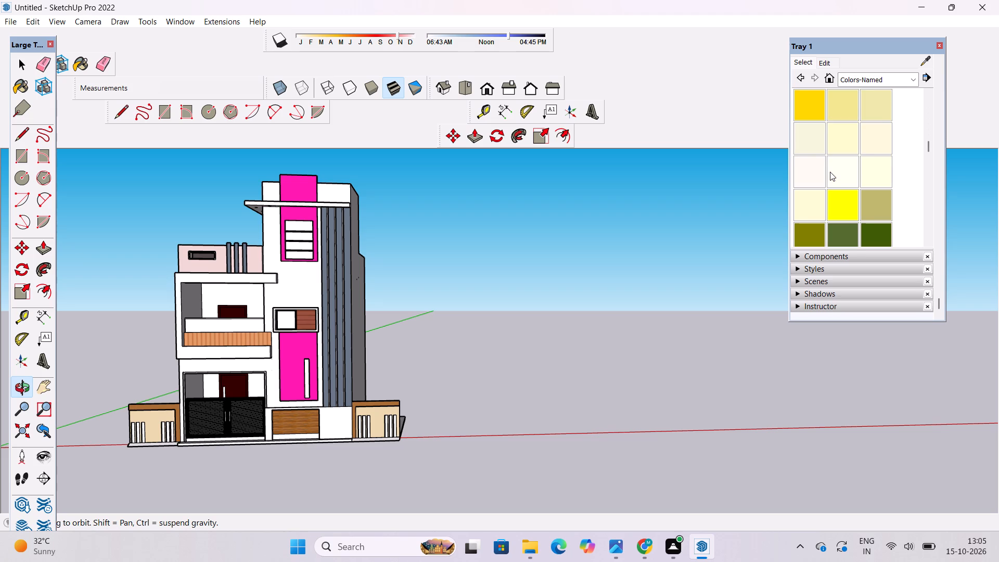
scroll(830, 172, "down", 5)
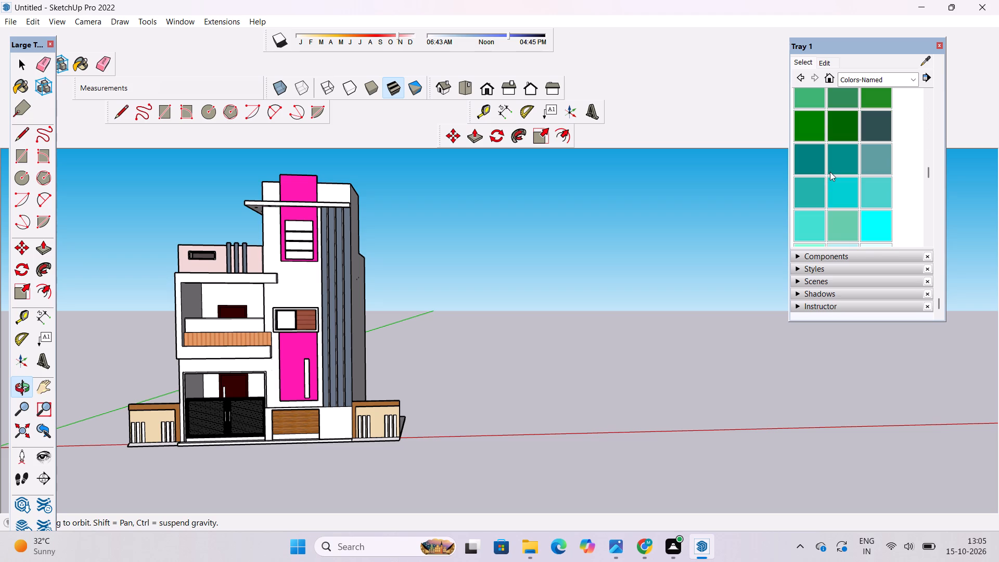
scroll(830, 172, "down", 1)
scroll(830, 172, "up", 1)
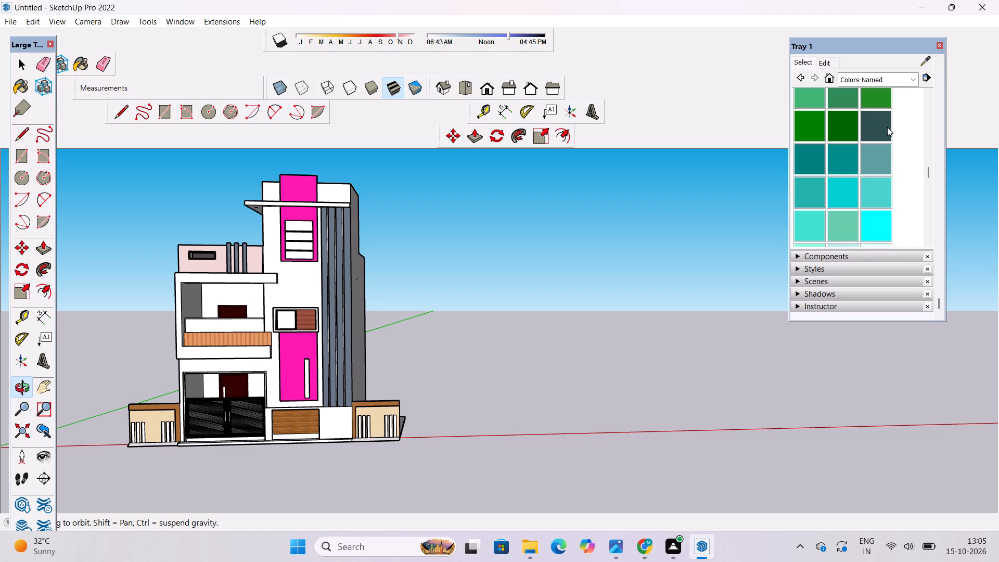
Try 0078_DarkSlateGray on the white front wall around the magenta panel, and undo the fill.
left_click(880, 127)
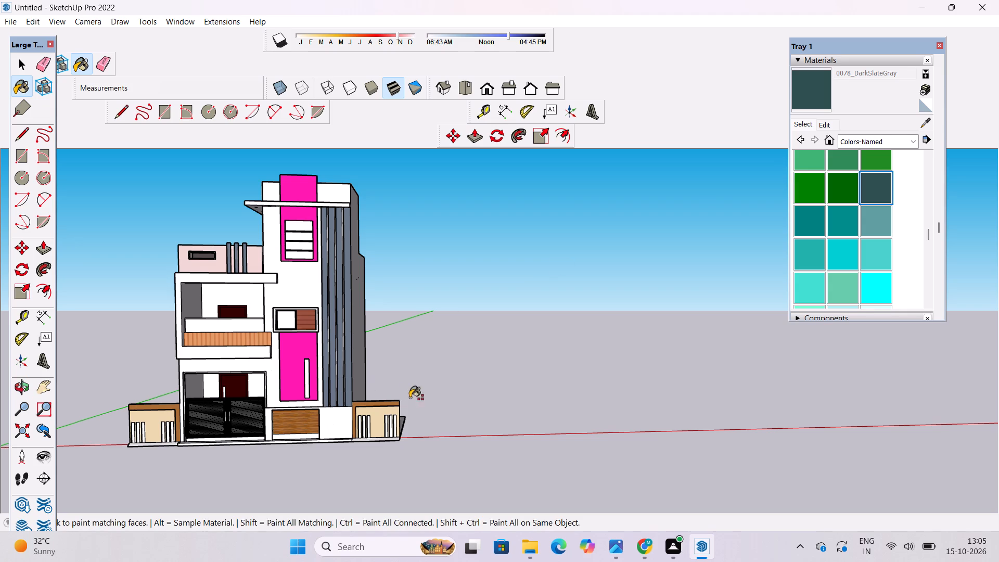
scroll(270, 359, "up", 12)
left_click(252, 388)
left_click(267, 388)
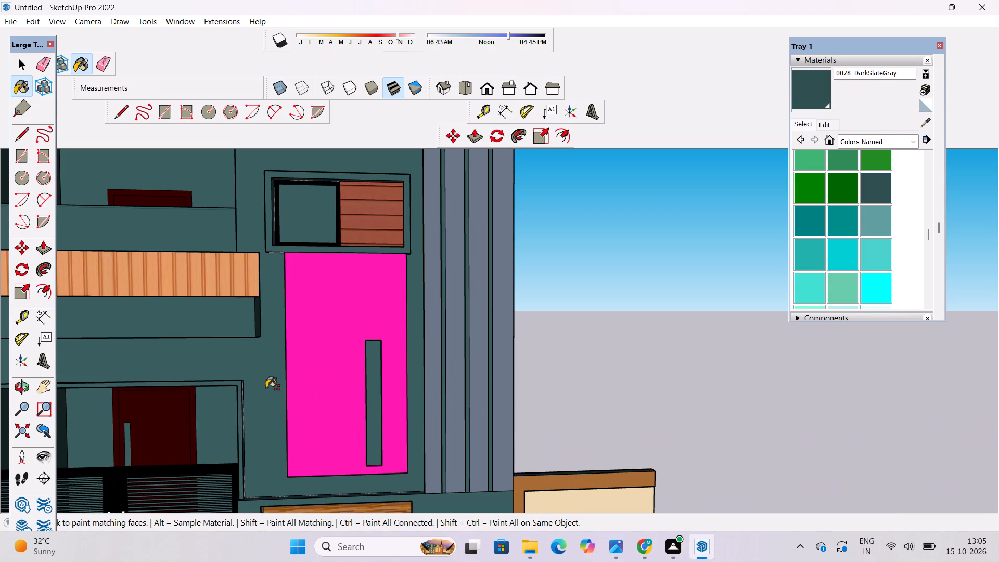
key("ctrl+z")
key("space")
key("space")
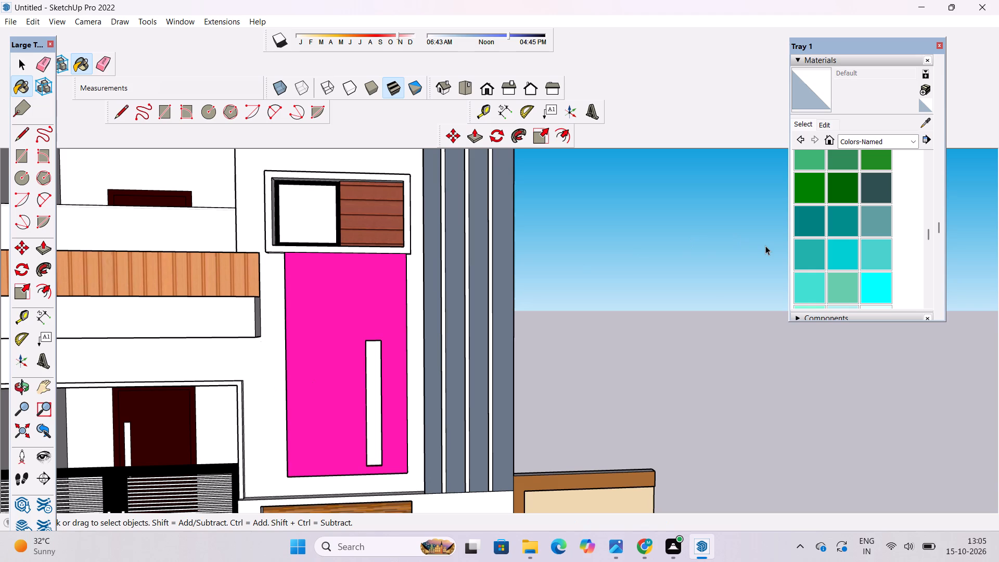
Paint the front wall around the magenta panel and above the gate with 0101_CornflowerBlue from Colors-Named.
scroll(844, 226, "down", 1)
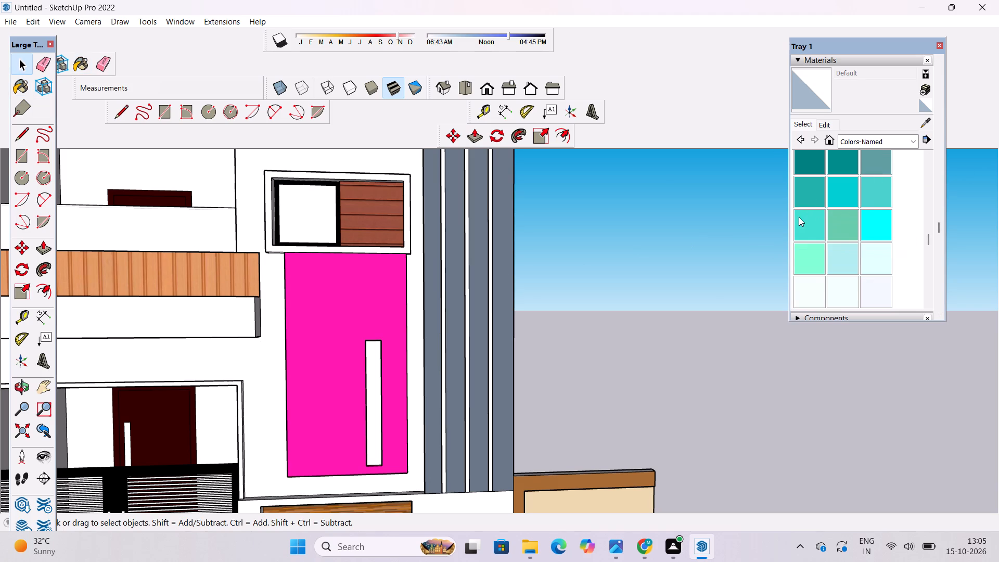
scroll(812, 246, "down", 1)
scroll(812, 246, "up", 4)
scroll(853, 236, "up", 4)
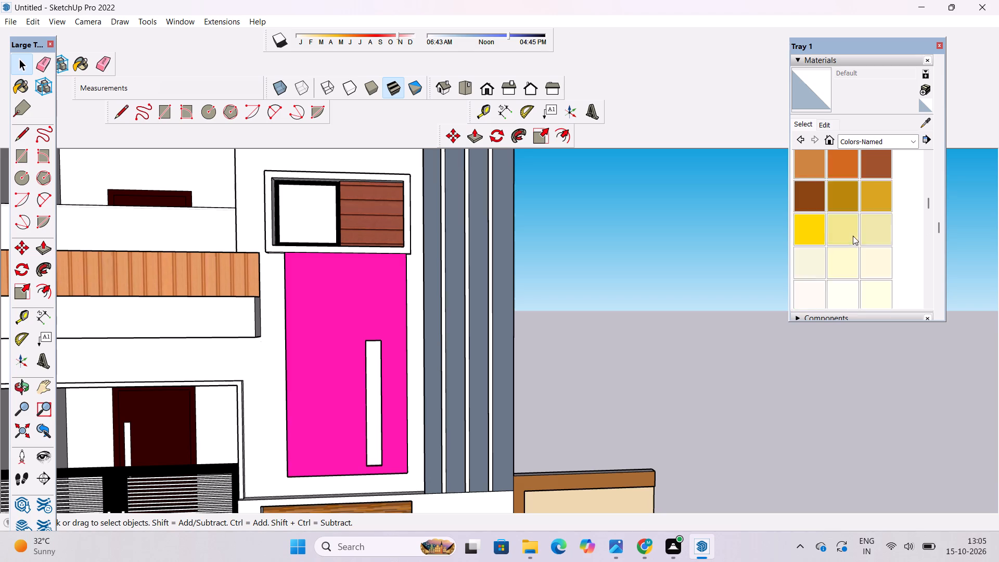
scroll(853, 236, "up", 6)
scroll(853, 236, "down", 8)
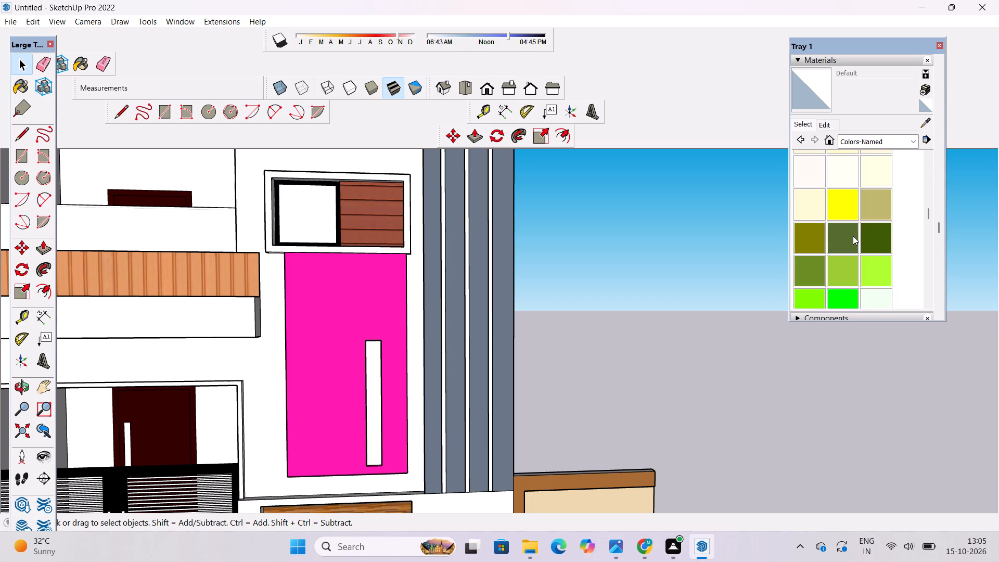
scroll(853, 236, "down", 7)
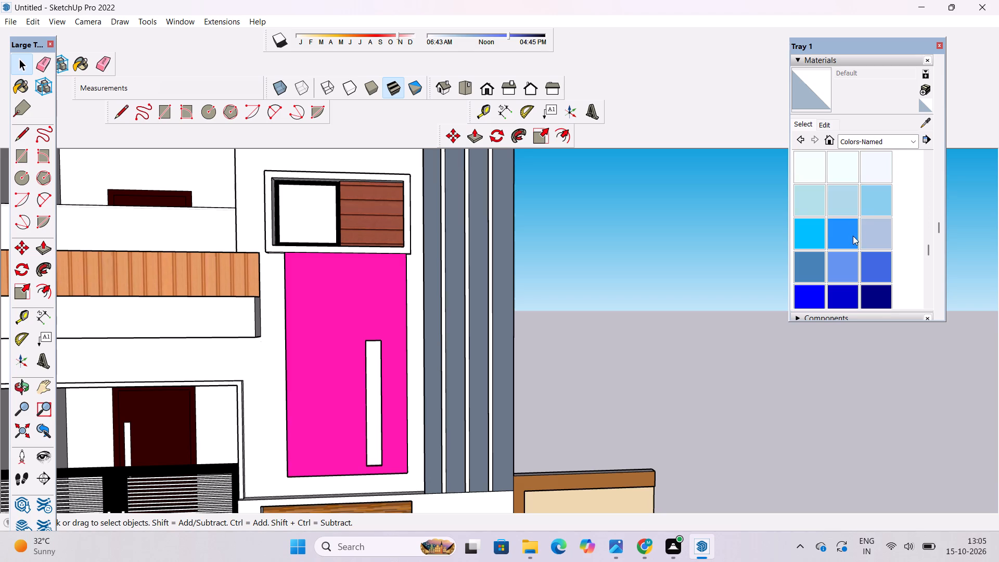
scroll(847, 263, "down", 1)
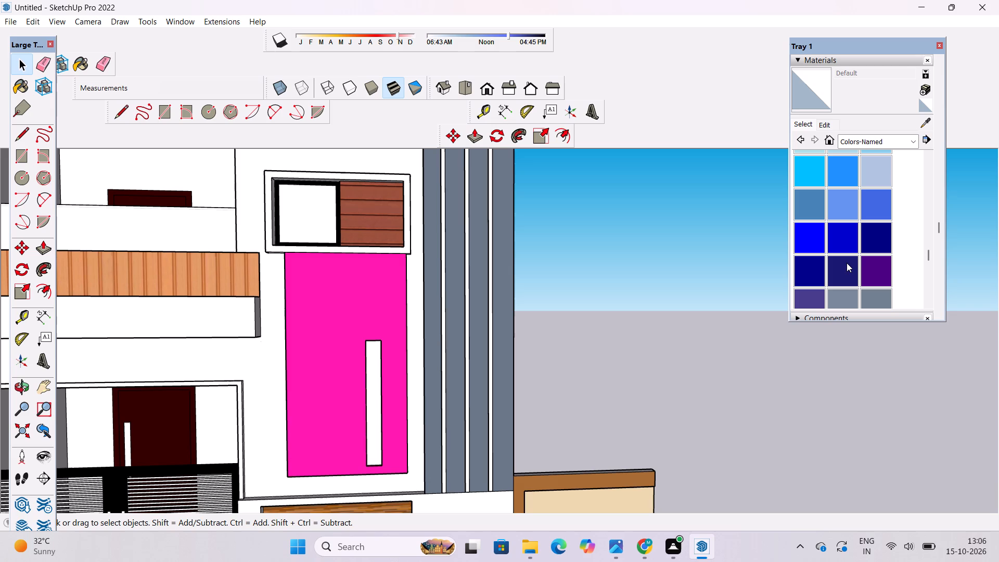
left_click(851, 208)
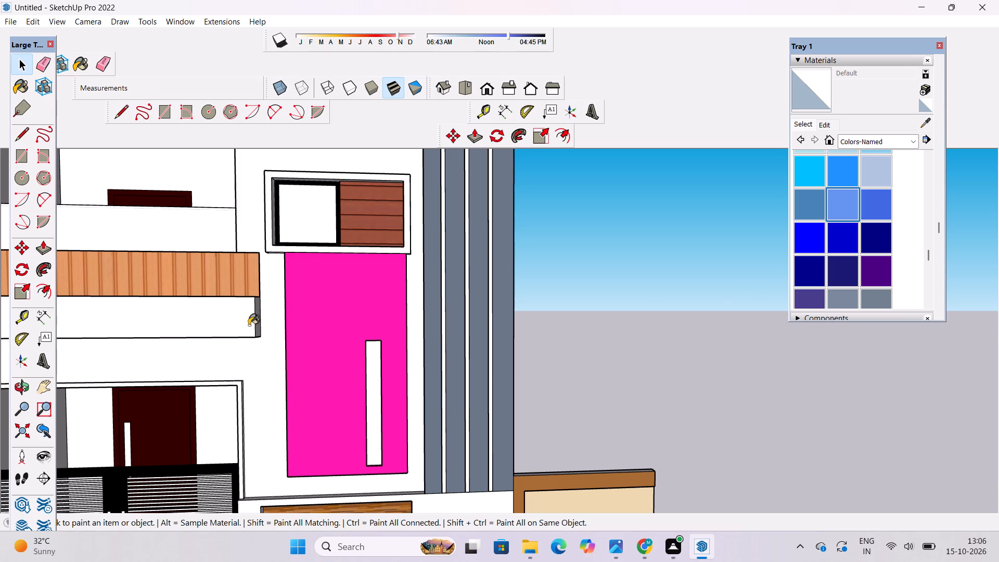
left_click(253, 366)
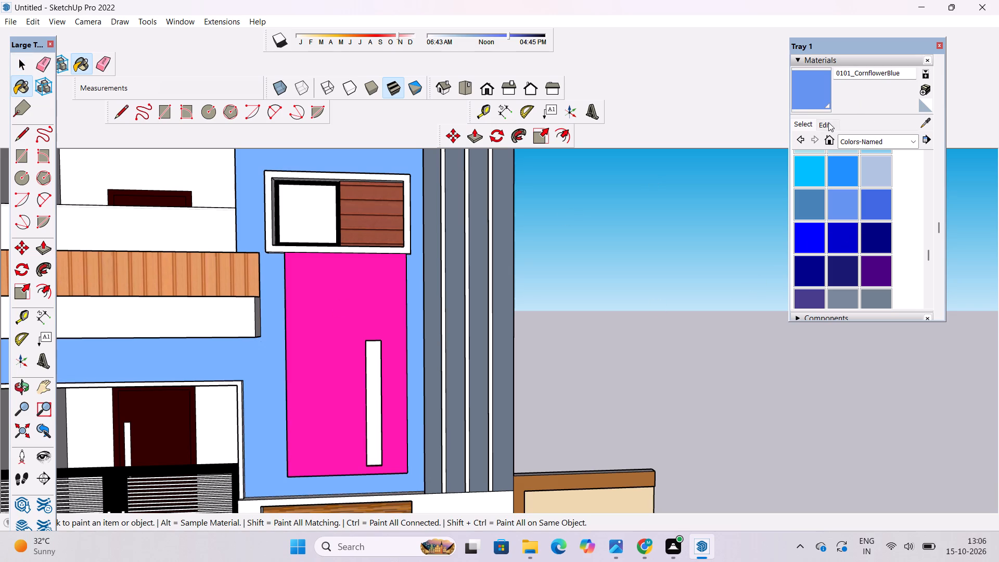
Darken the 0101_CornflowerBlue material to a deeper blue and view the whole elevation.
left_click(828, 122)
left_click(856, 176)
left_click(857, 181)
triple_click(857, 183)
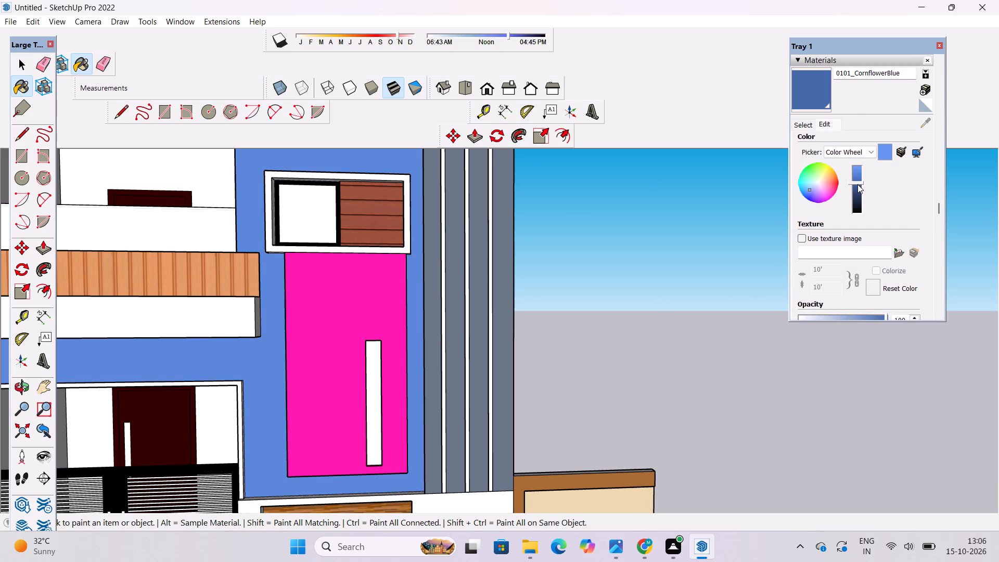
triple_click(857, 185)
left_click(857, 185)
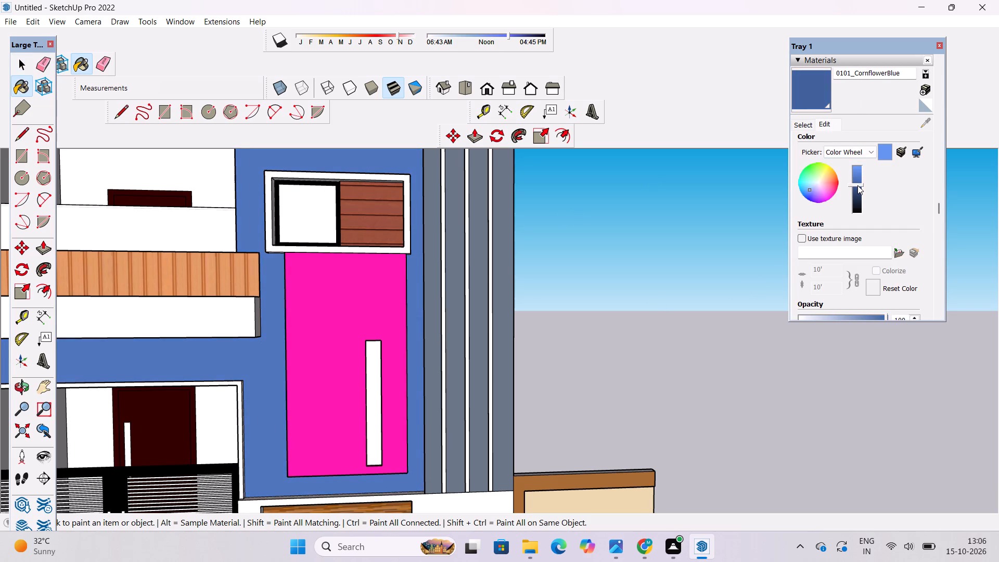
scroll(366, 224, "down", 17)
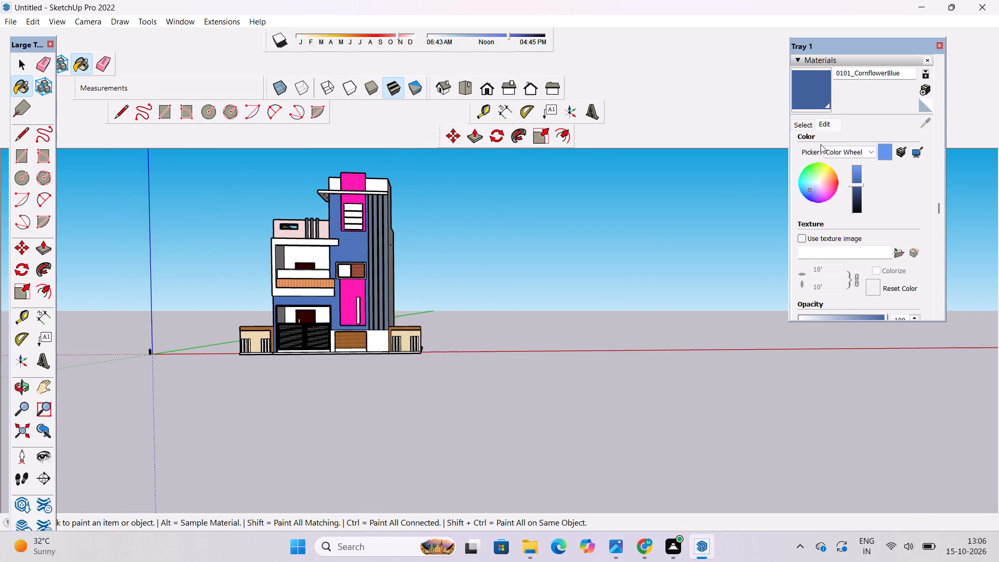
Repaint the blue front wall with 0097_DeepSkyBlue from Colors-Named.
left_click(801, 127)
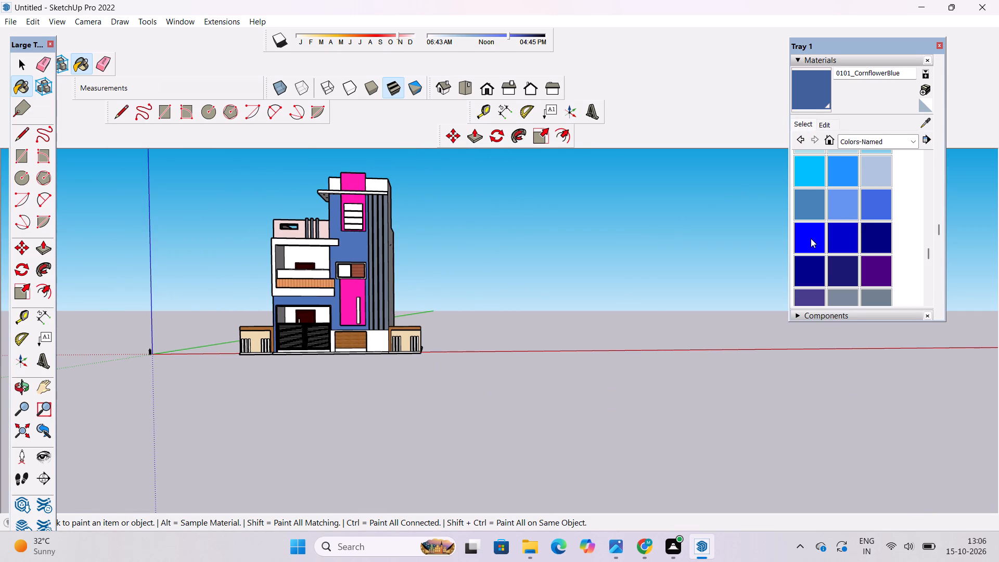
left_click(802, 179)
scroll(367, 310, "up", 10)
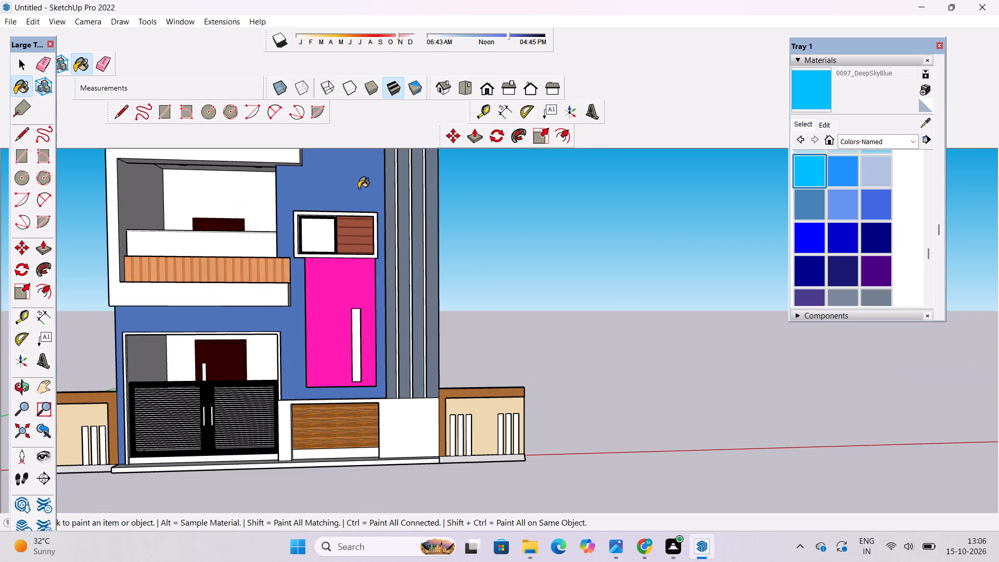
left_click(358, 188)
scroll(335, 346, "down", 9)
Darken the 0097_DeepSkyBlue material to a deeper blue.
left_click(822, 124)
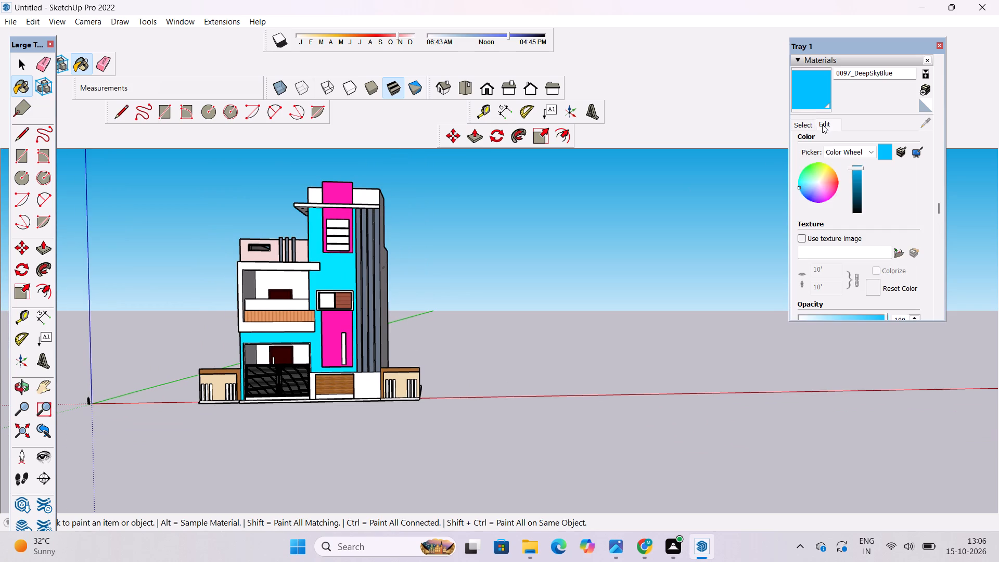
left_click(854, 174)
left_click(854, 177)
left_click(856, 185)
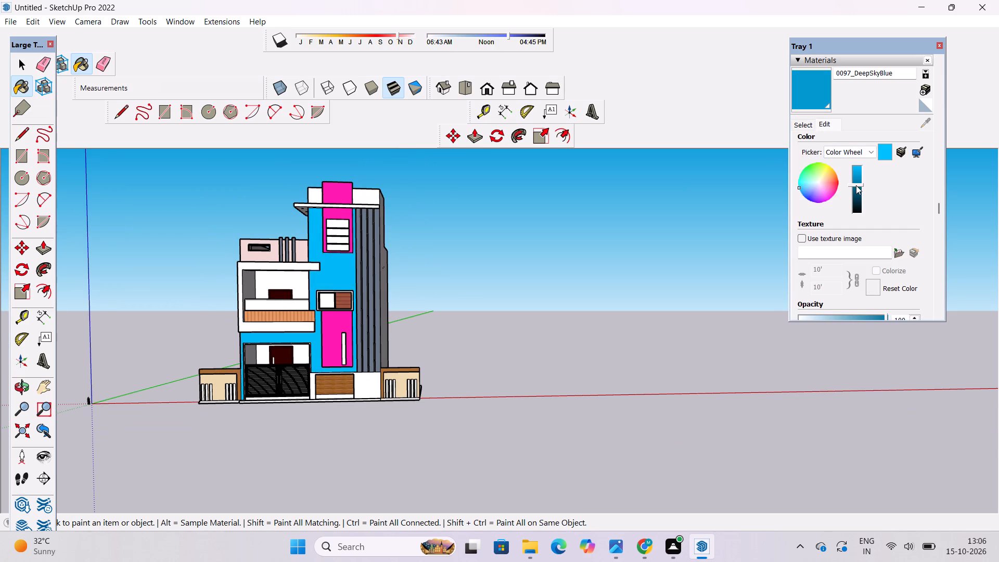
scroll(363, 347, "down", 5)
scroll(371, 228, "up", 6)
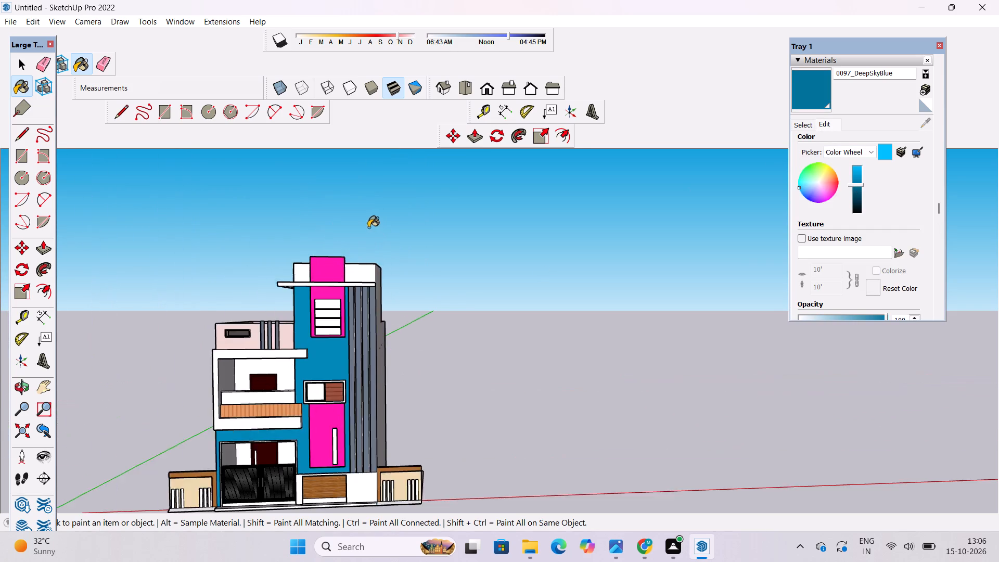
Paint the white parapet faces on both sides of the magenta panel above the top canopy with the darkened 0097_DeepSkyBlue.
scroll(368, 227, "up", 11)
left_click(366, 303)
scroll(463, 268, "down", 5)
scroll(308, 293, "up", 5)
left_click(304, 283)
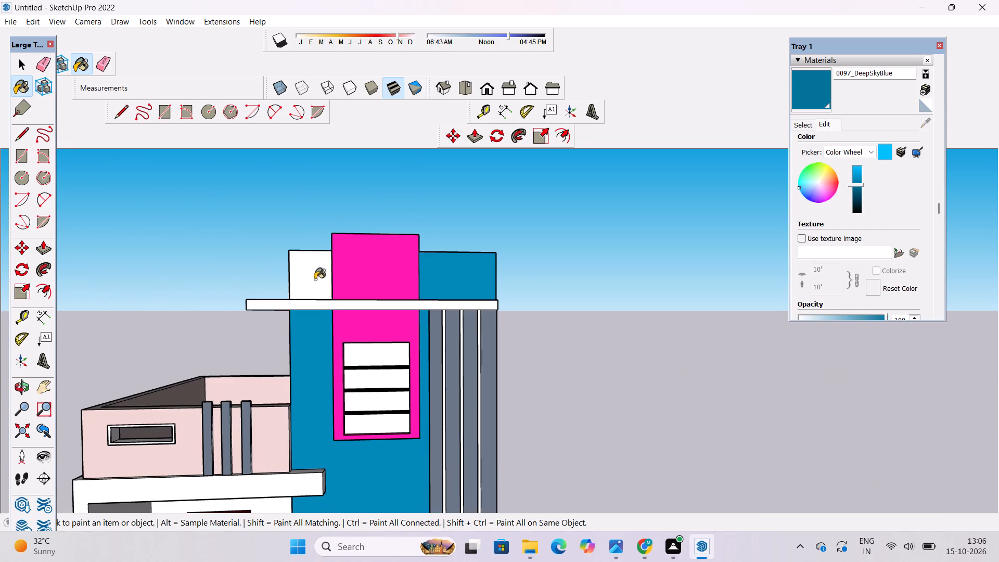
Paint the top tower's side parapet, wall edges and the inner wall below the canopy with 0097_DeepSkyBlue.
key("o")
left_click_drag(313, 313, 606, 338)
scroll(402, 336, "down", 3)
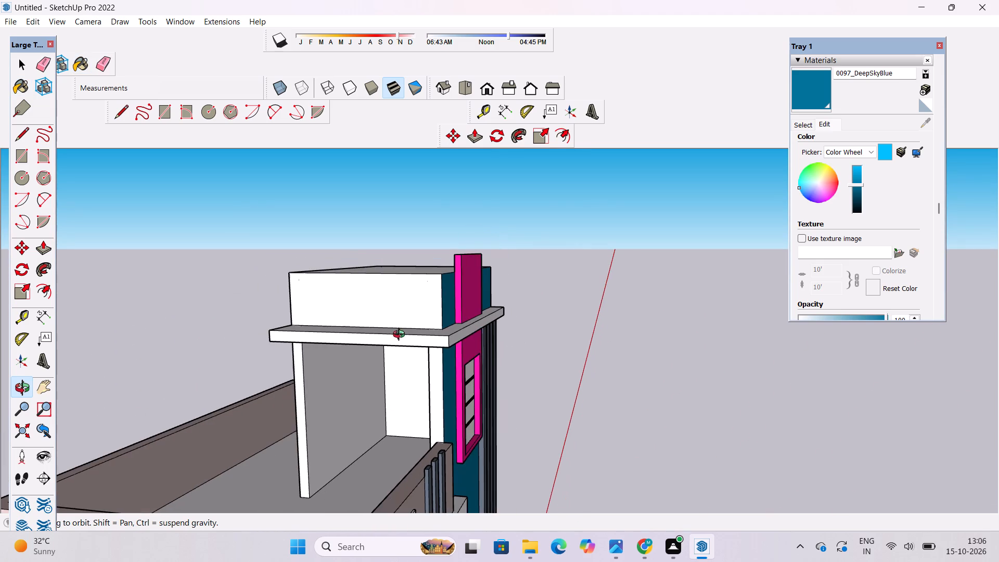
left_click_drag(381, 343, 370, 300)
left_click_drag(380, 338, 325, 298)
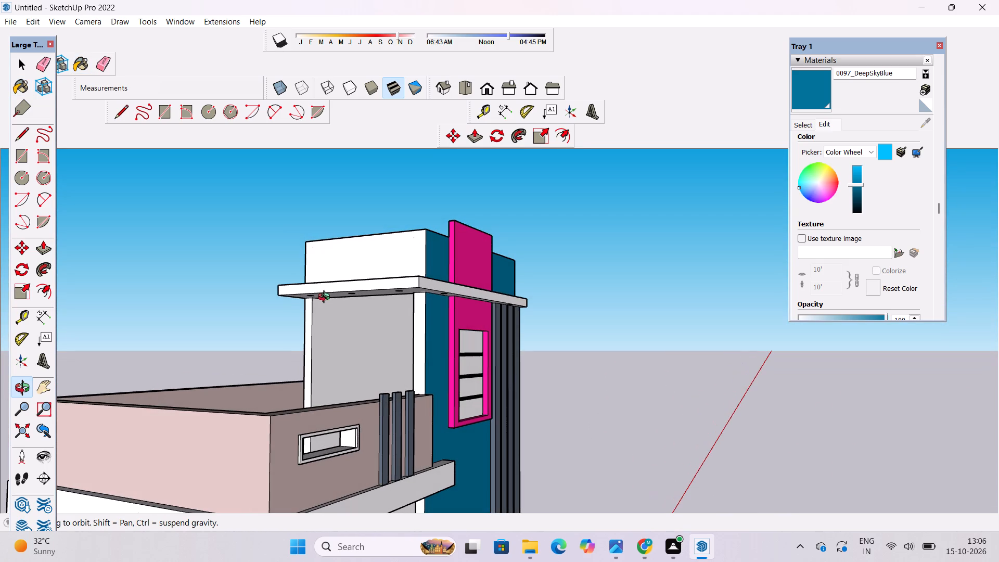
left_click_drag(341, 300, 353, 354)
scroll(356, 365, "up", 3)
left_click_drag(356, 365, 414, 281, "shift")
left_click_drag(418, 289, 429, 308)
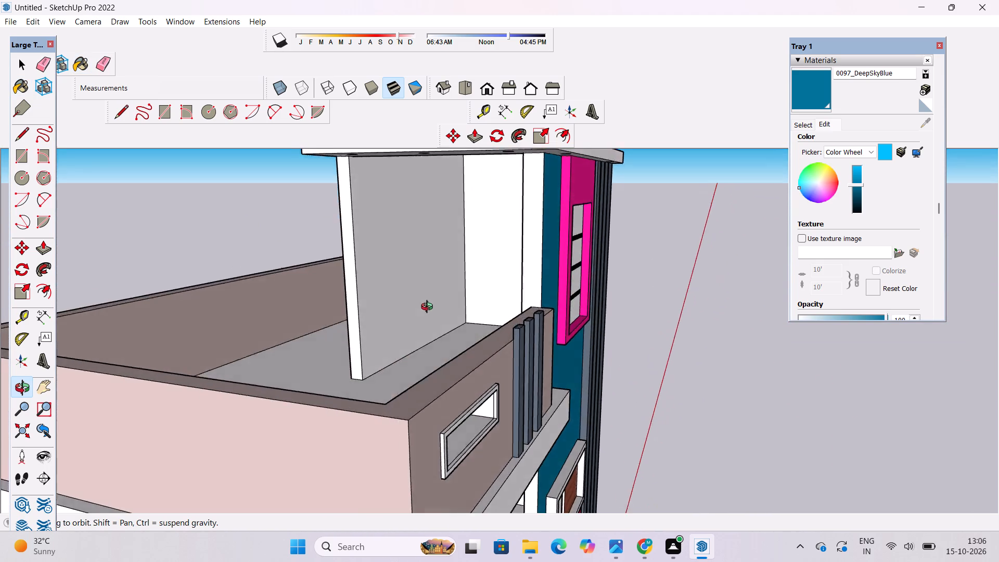
left_click_drag(429, 308, 235, 283)
left_click_drag(351, 268, 368, 266, "shift")
left_click_drag(368, 266, 404, 333, "shift")
left_click(808, 82)
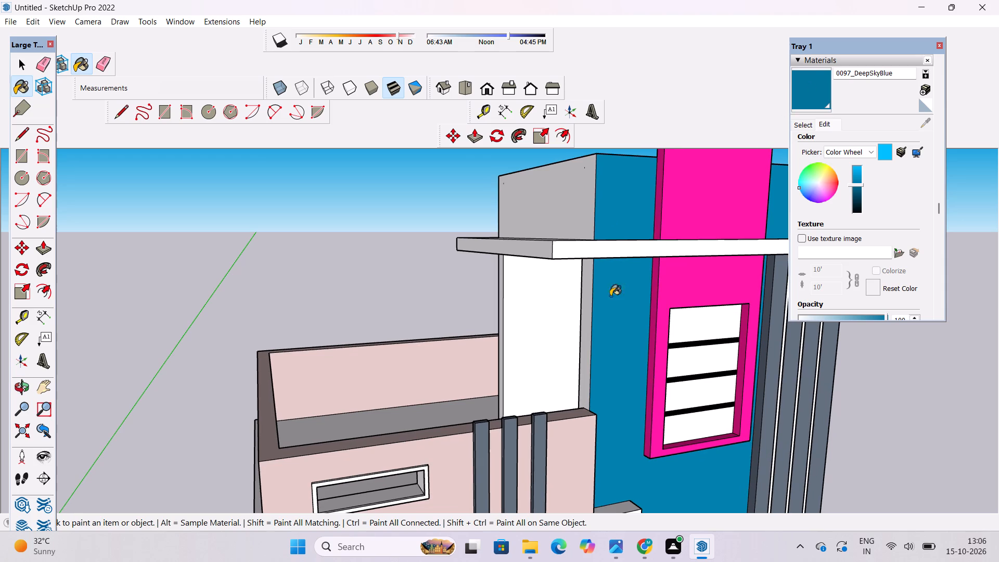
left_click(587, 294)
left_click(575, 223)
left_click(529, 306)
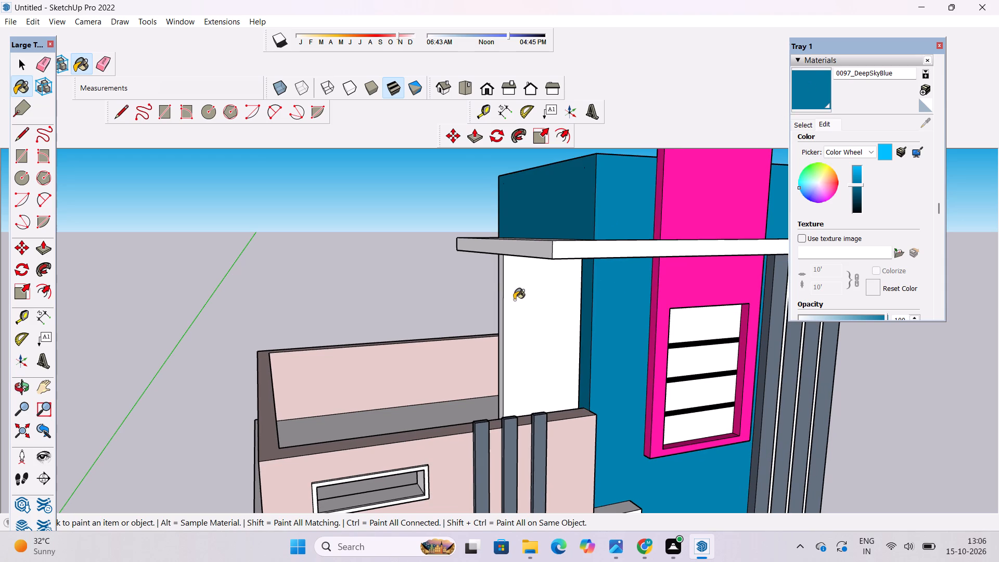
left_click(498, 279)
scroll(490, 300, "up", 10)
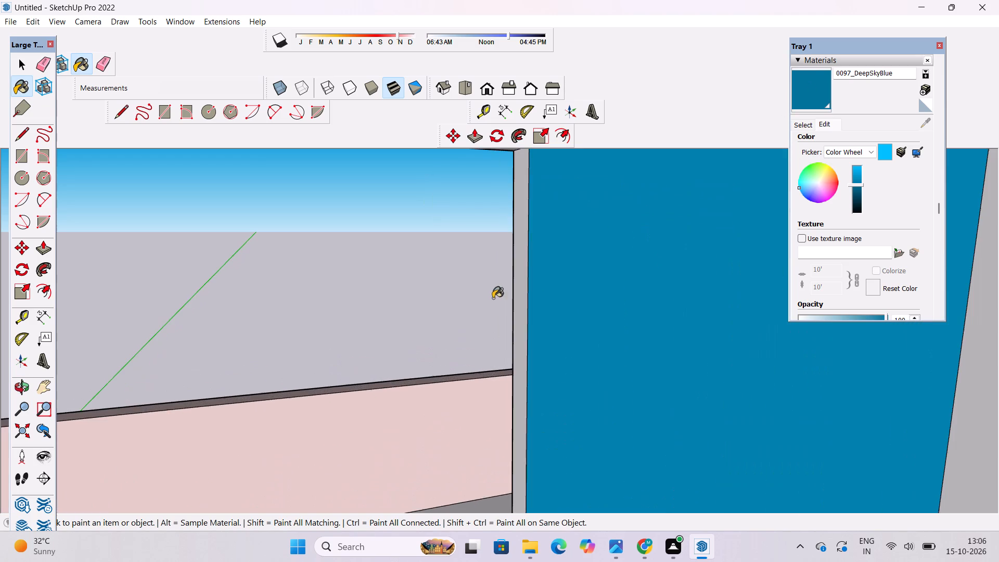
left_click(521, 265)
Paint the tall white outer rear wall of the rooftop tower with 0097_DeepSkyBlue.
scroll(496, 276, "down", 10)
key("o")
left_click_drag(423, 286, 753, 304)
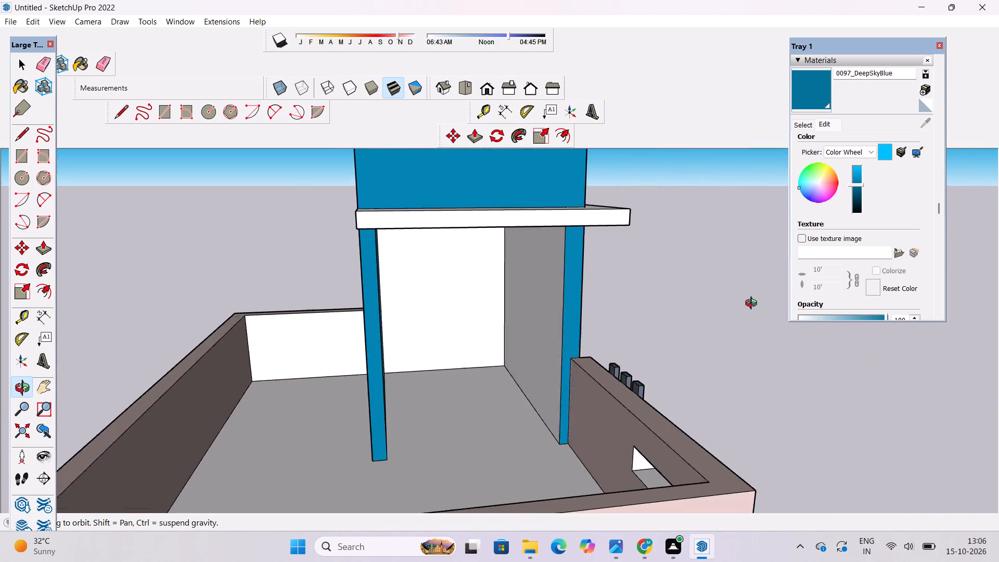
left_click_drag(753, 304, 808, 297)
left_click_drag(490, 331, 669, 311, "shift")
left_click_drag(660, 315, 596, 374, "shift")
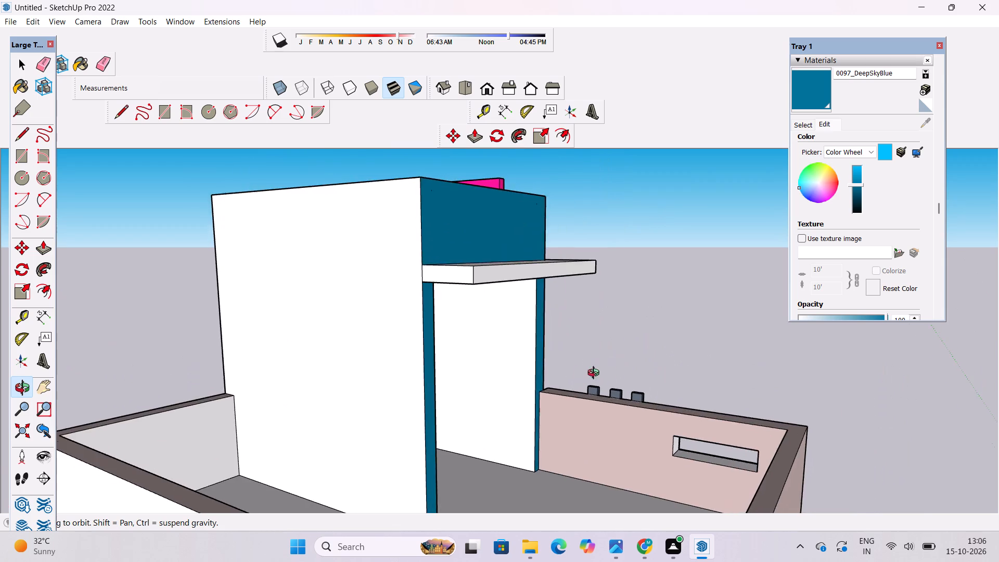
left_click_drag(596, 374, 634, 365, "shift")
left_click(806, 97)
left_click(321, 359)
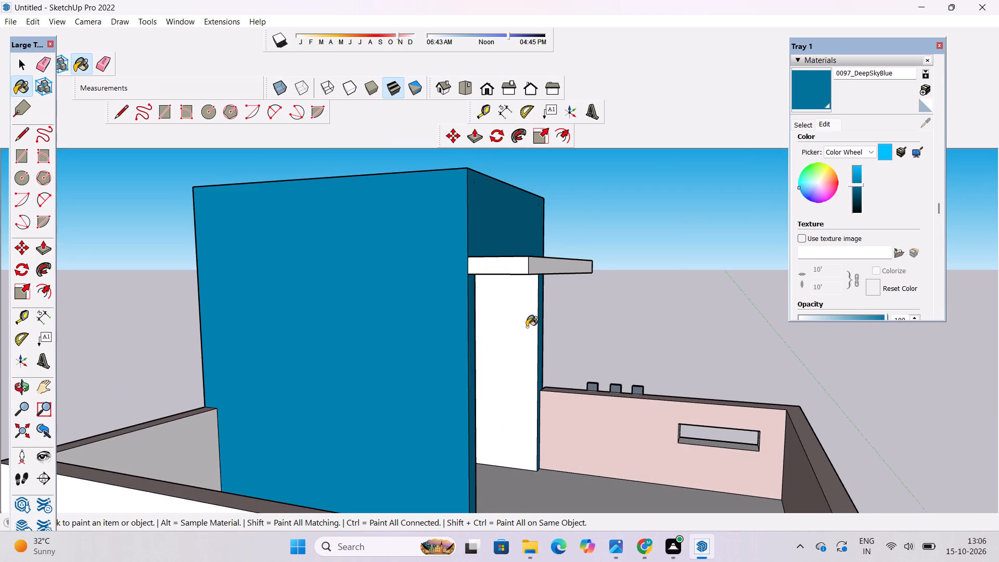
Paint the remaining white inner wall faces beneath the rooftop tower's canopy with 0097_DeepSkyBlue.
left_click(524, 328)
key("o")
left_click_drag(547, 373, 196, 369)
left_click_drag(197, 369, 318, 362)
left_click(801, 94)
left_click(445, 328)
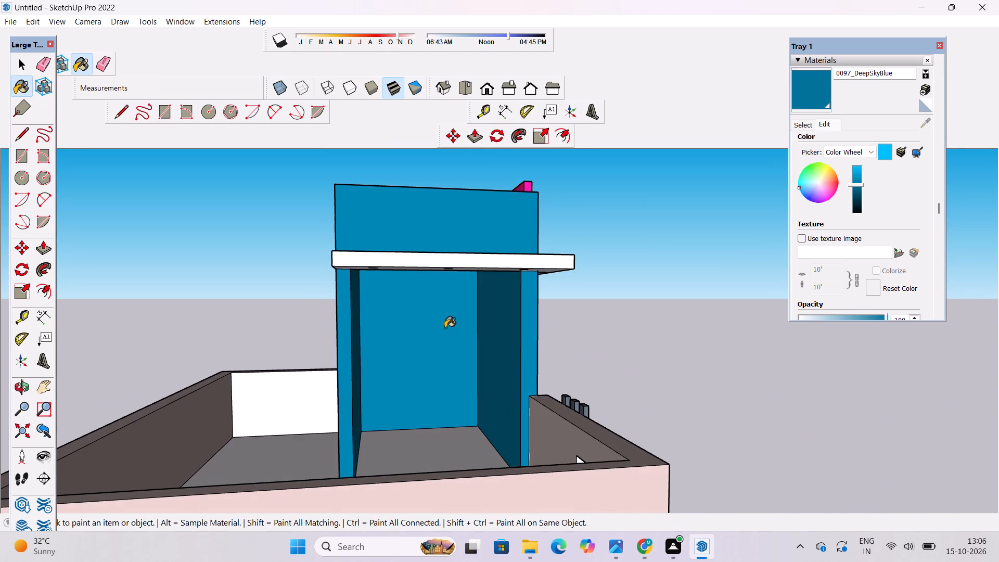
Examine the blue paint across the front elevation from the rooftop tower down to the gate.
key("o")
left_click_drag(557, 353, 350, 229)
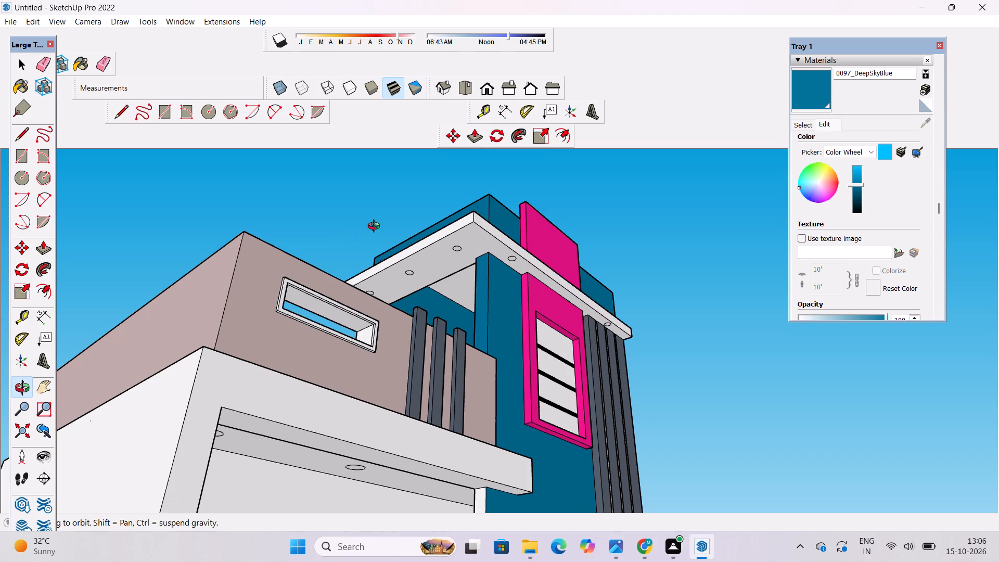
scroll(326, 386, "down", 4)
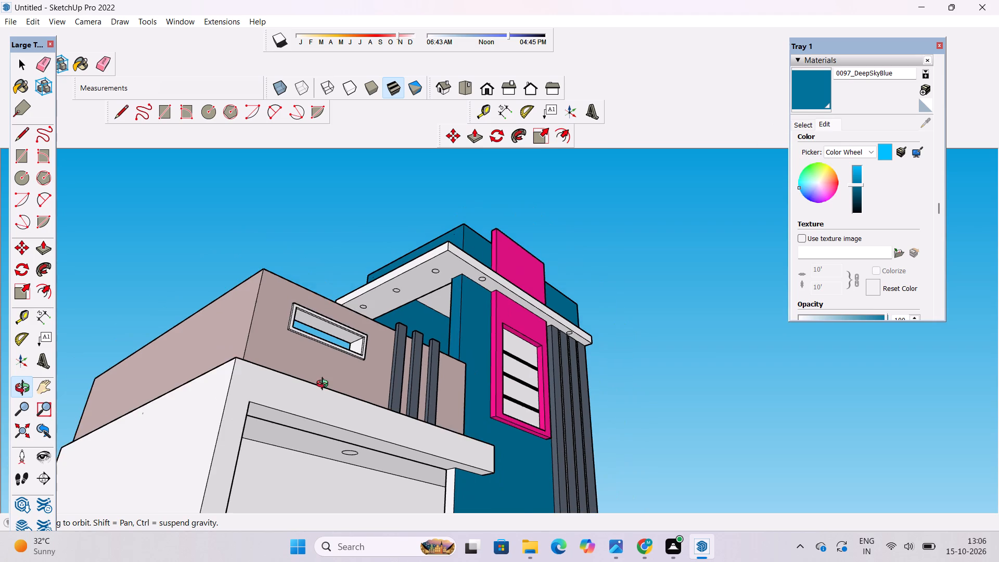
left_click_drag(318, 392, 184, 520)
scroll(383, 379, "up", 2)
left_click_drag(518, 337, 484, 354)
scroll(435, 363, "down", 5)
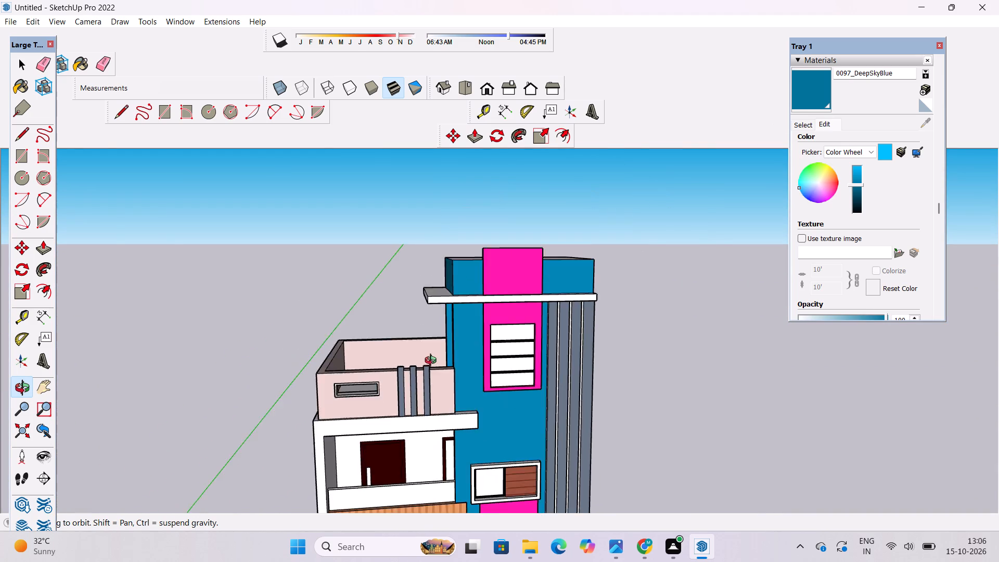
scroll(433, 362, "down", 4)
left_click_drag(460, 380, 460, 327, "shift")
left_click_drag(469, 346, 453, 353)
scroll(452, 354, "down", 4)
left_click_drag(451, 401, 439, 322, "shift")
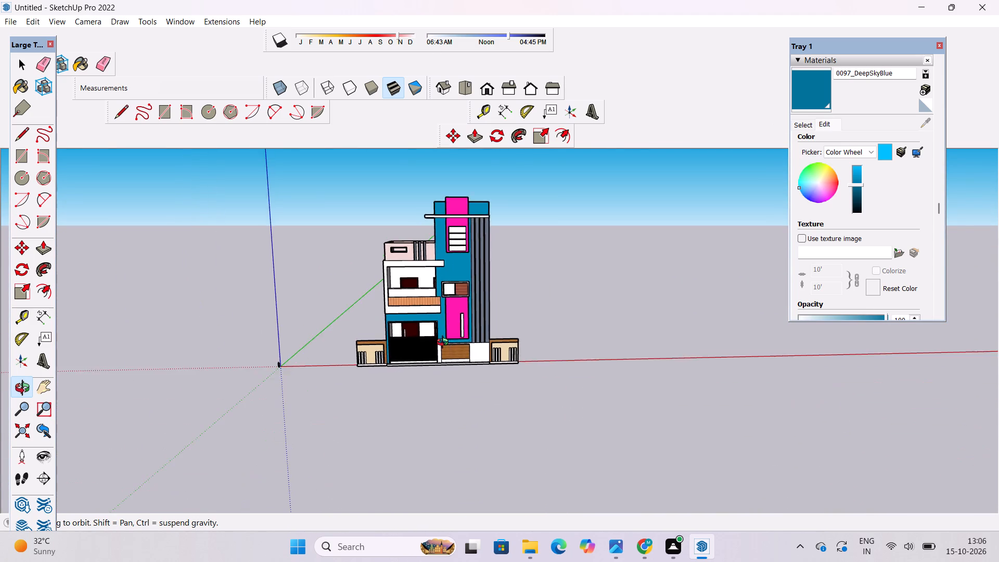
scroll(445, 343, "up", 8)
scroll(395, 334, "up", 4)
left_click_drag(398, 345, 398, 309)
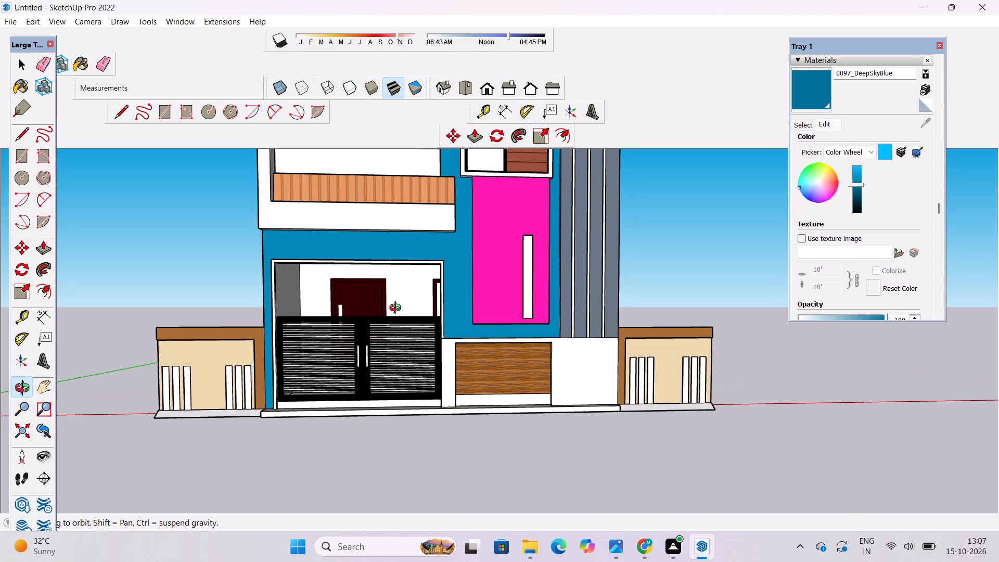
scroll(413, 330, "down", 6)
scroll(430, 309, "up", 8)
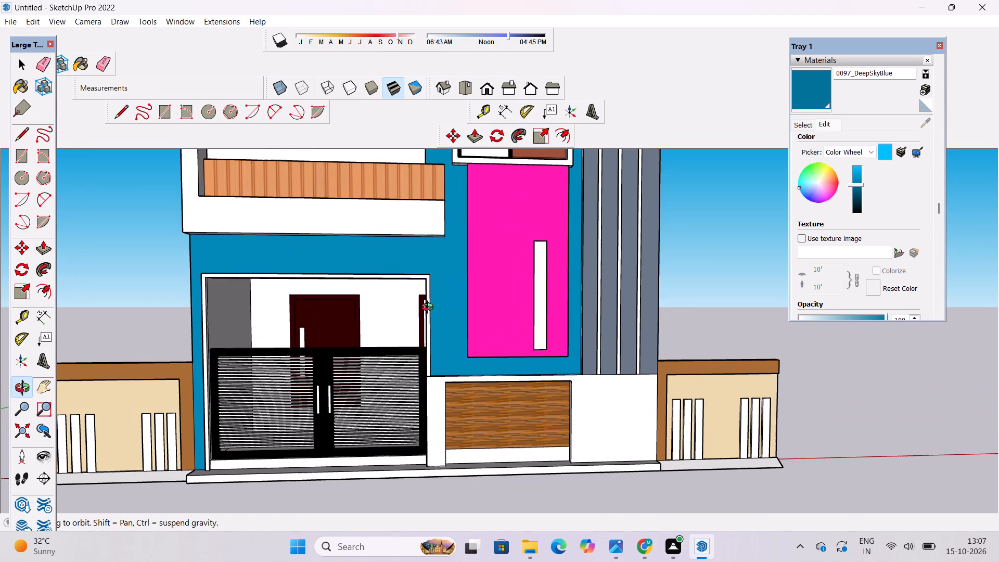
Paint the narrow white wall edge between the first-floor balcony and the blue front wall with 0097_DeepSkyBlue.
left_click_drag(431, 309, 466, 435, "shift")
scroll(469, 281, "up", 3)
left_click_drag(469, 281, 468, 402, "shift")
left_click_drag(451, 401, 505, 396)
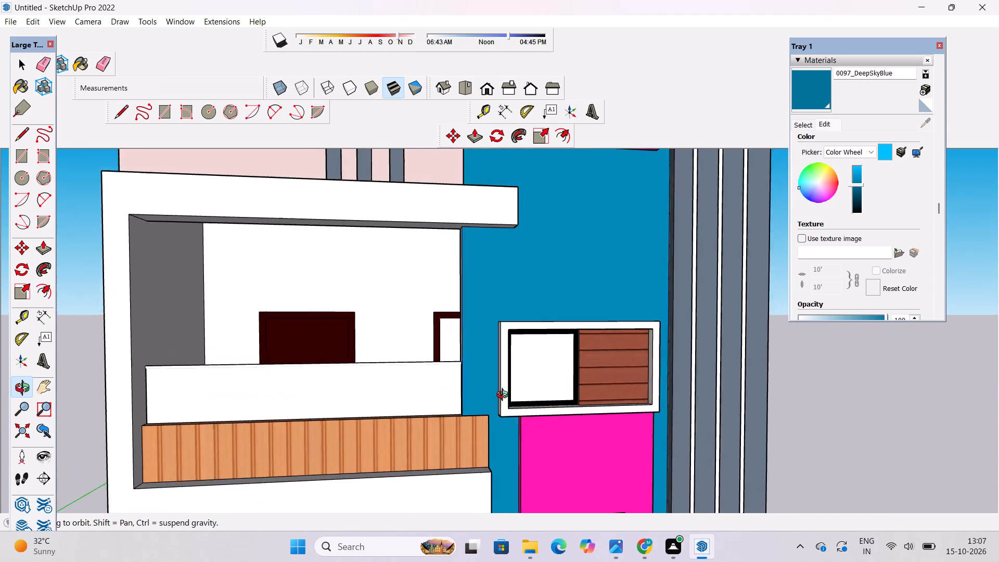
left_click_drag(505, 396, 621, 418)
left_click_drag(516, 404, 490, 372, "shift")
left_click(807, 88)
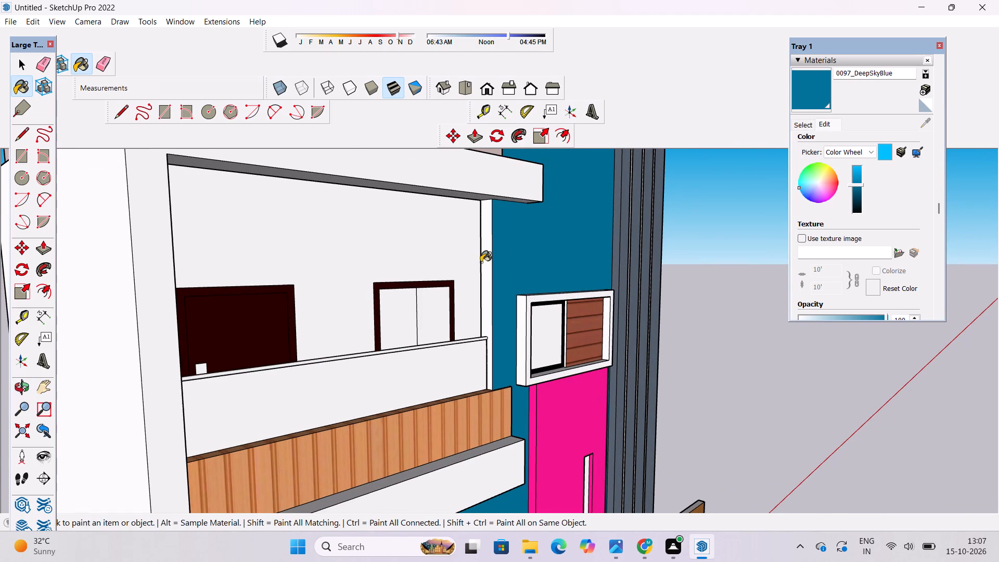
left_click(488, 238)
Examine the whole painted elevation from the side and front, including the balcony, fins and compound wall.
scroll(403, 259, "down", 5)
scroll(453, 342, "up", 5)
scroll(253, 320, "down", 14)
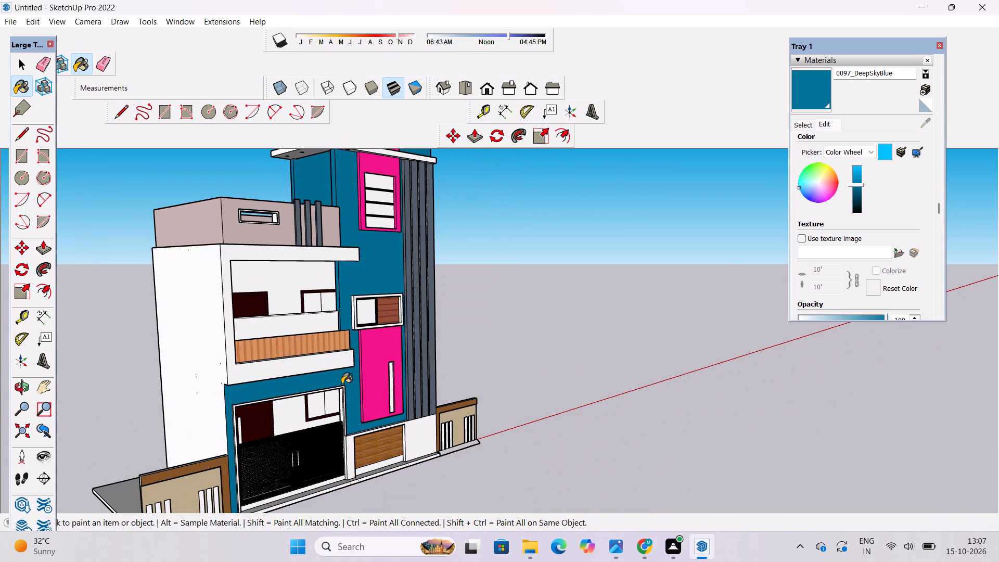
scroll(443, 357, "up", 5)
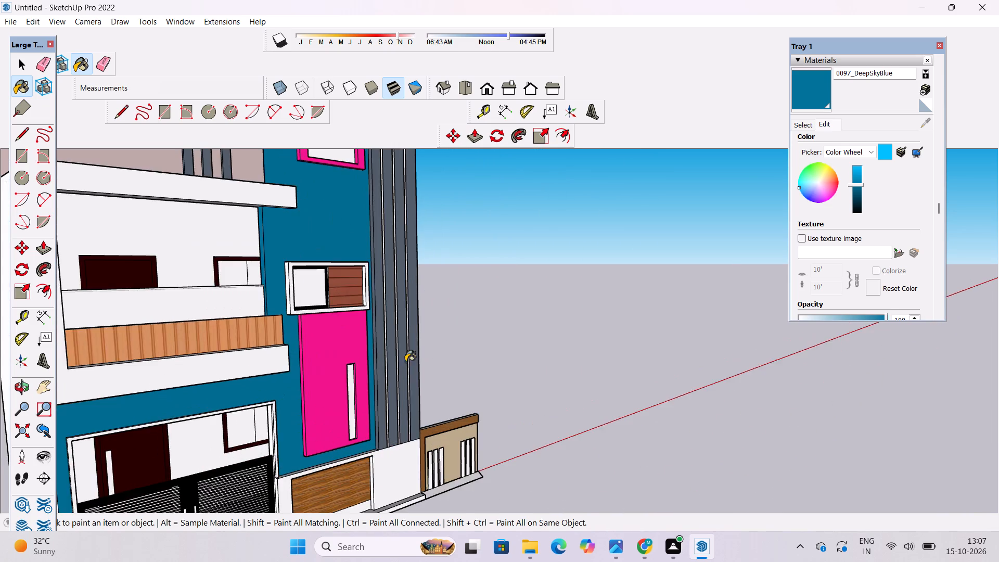
scroll(398, 363, "up", 5)
scroll(388, 366, "down", 4)
scroll(290, 366, "down", 2)
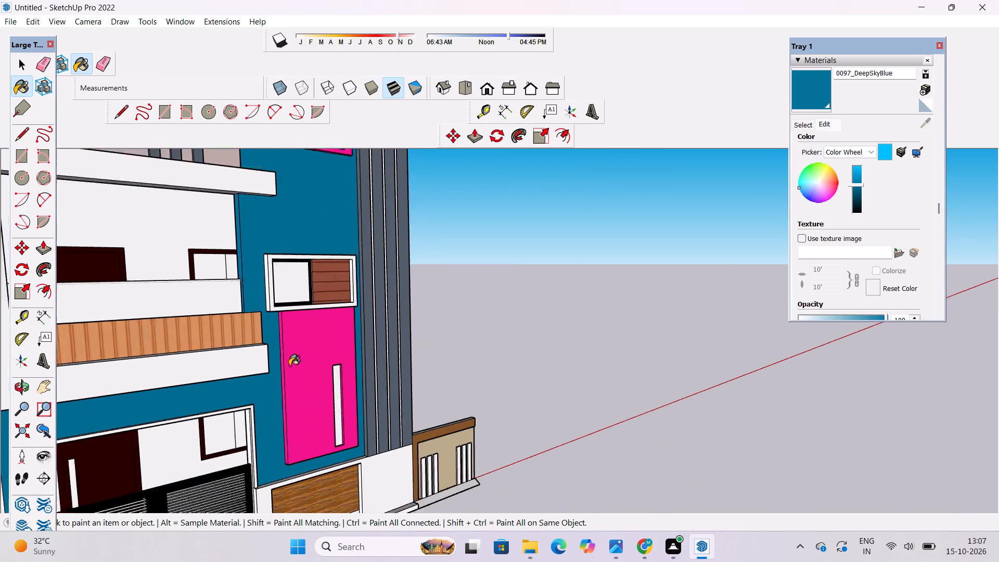
scroll(289, 366, "down", 6)
left_click(29, 388)
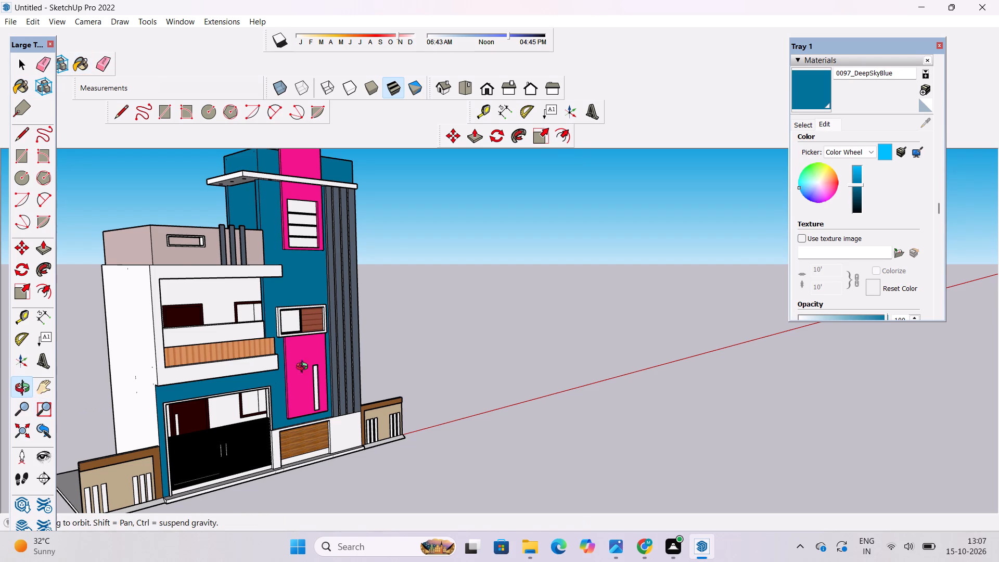
scroll(353, 356, "down", 3)
left_click_drag(442, 370, 329, 377)
scroll(330, 379, "down", 4)
left_click_drag(540, 429, 496, 419)
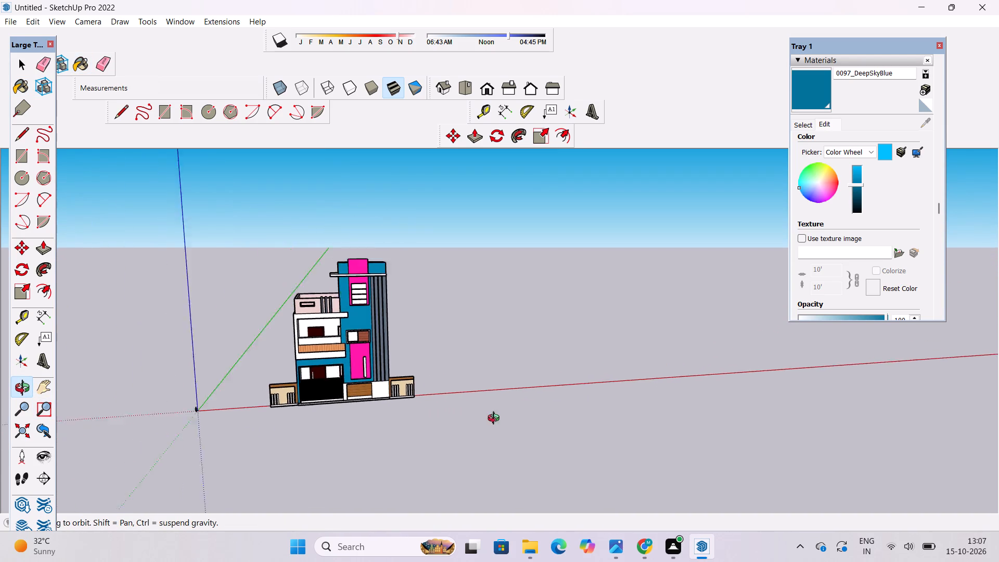
left_click_drag(496, 419, 480, 410)
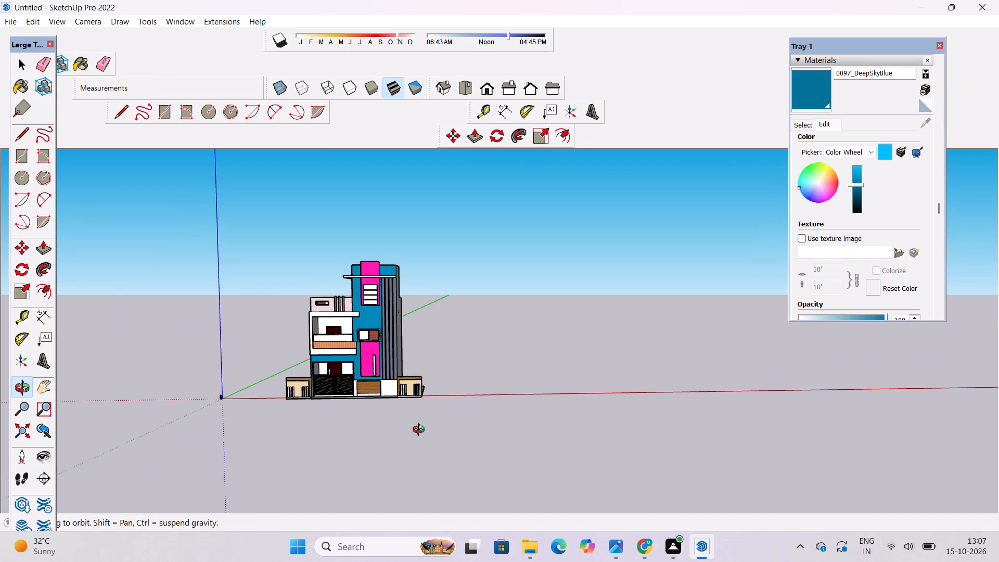
scroll(399, 449, "up", 3)
left_click_drag(369, 443, 366, 428)
scroll(303, 297, "down", 2)
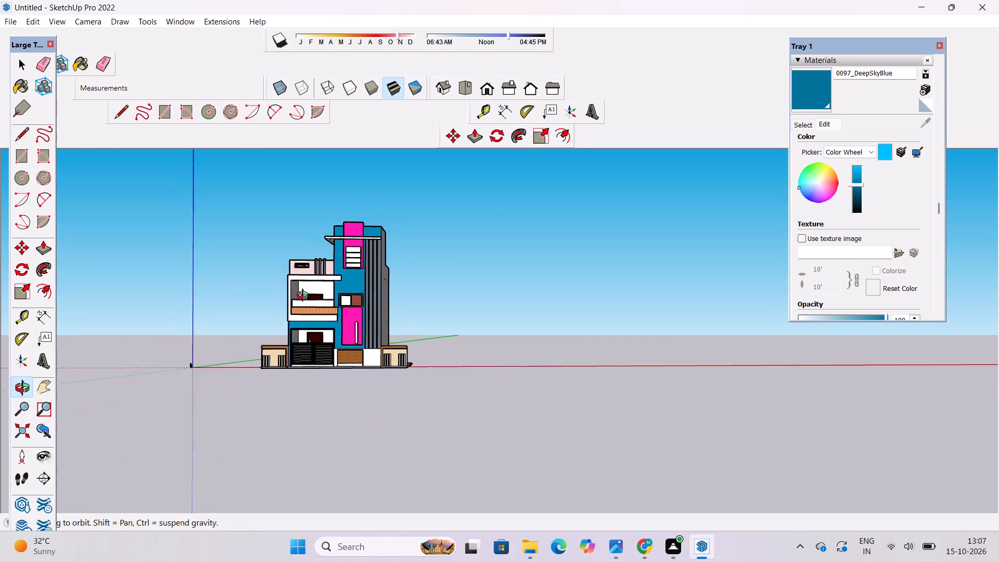
scroll(305, 297, "down", 2)
scroll(407, 275, "up", 12)
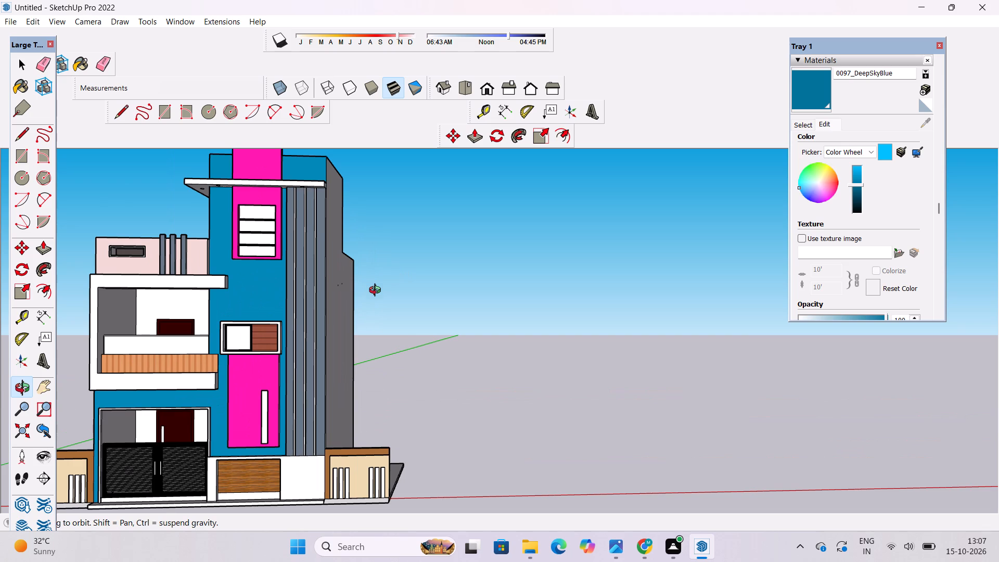
Erase the pair of horizontal floor lines midway up the building's white rear wall.
left_click_drag(311, 316, 559, 295, "shift")
left_click_drag(560, 320, 560, 356)
left_click_drag(328, 391, 775, 365, "shift")
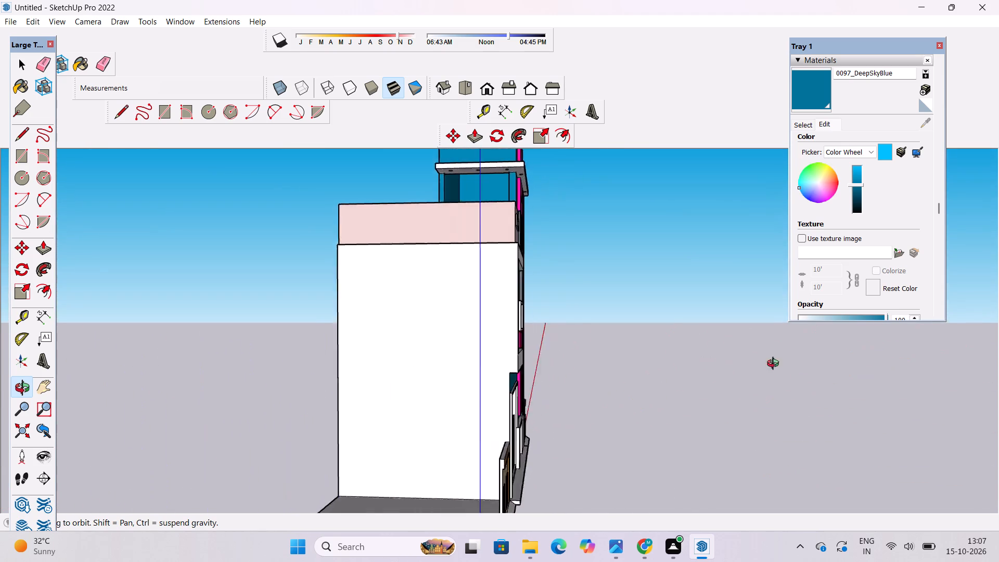
left_click_drag(775, 365, 964, 384, "shift")
left_click_drag(561, 374, 533, 322, "shift")
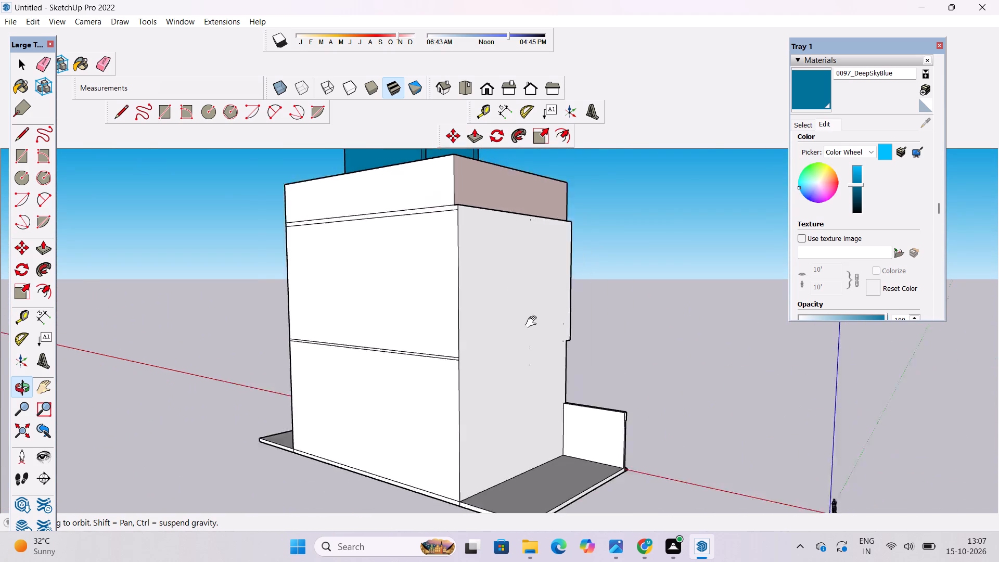
left_click_drag(533, 322, 516, 284, "shift")
left_click_drag(494, 339, 545, 341)
key("e")
left_click_drag(429, 257, 429, 298)
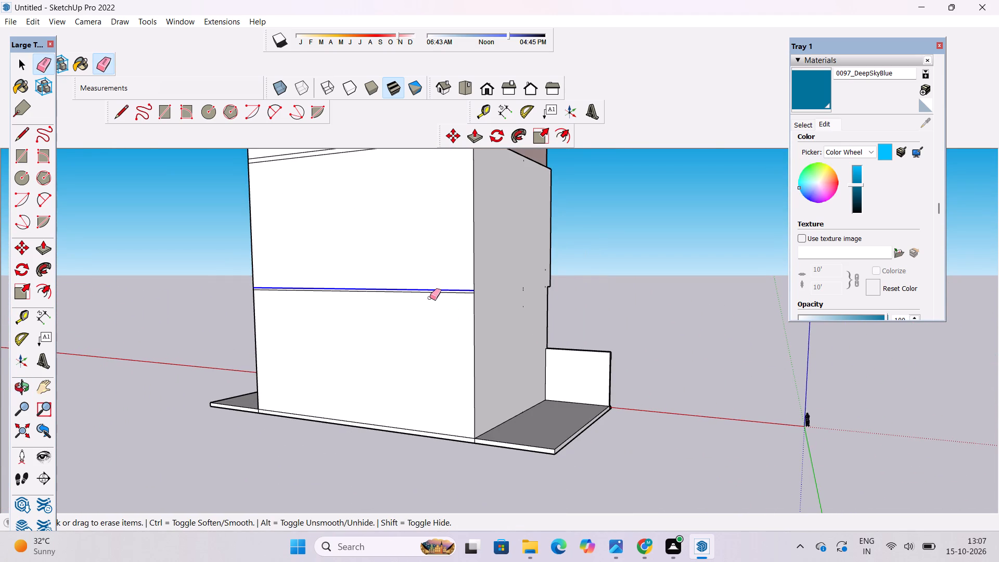
left_click_drag(437, 286, 437, 293)
Erase the stray edge specks on the shaded gray side wall next to the rear wall.
left_click_drag(527, 280, 517, 306)
left_click_drag(534, 249, 529, 311)
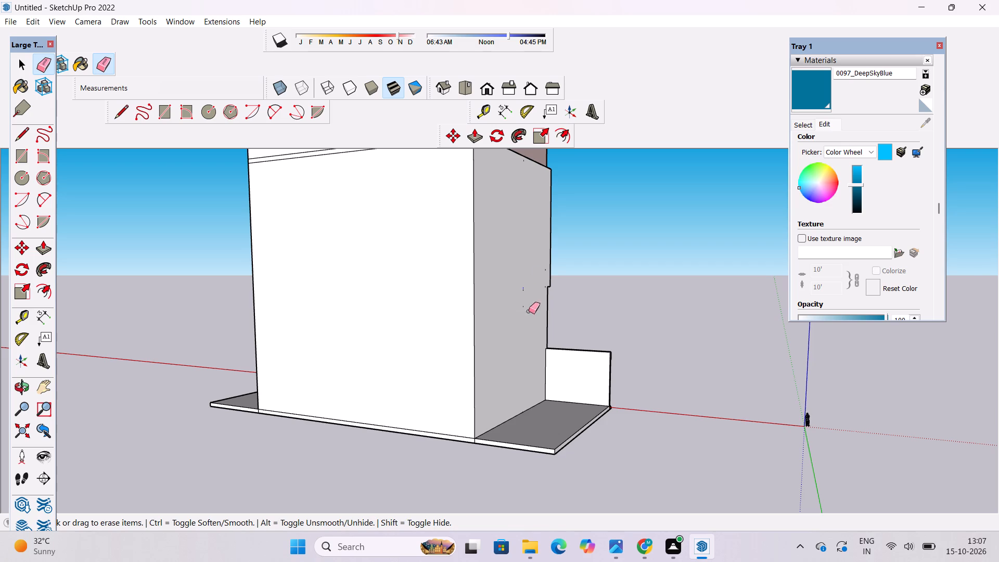
left_click_drag(529, 311, 527, 304)
left_click_drag(521, 287, 514, 304)
left_click_drag(518, 285, 522, 296)
left_click_drag(523, 292, 527, 297)
left_click_drag(527, 285, 527, 296)
double_click(527, 289)
left_click_drag(523, 289, 523, 302)
left_click_drag(523, 302, 525, 307)
left_click_drag(543, 275, 543, 283)
Examine the building from the side and front, including the balcony, gate and compound walls.
key("o")
left_click_drag(735, 311, 376, 336)
left_click_drag(573, 341, 480, 341)
left_click_drag(521, 327, 531, 375, "shift")
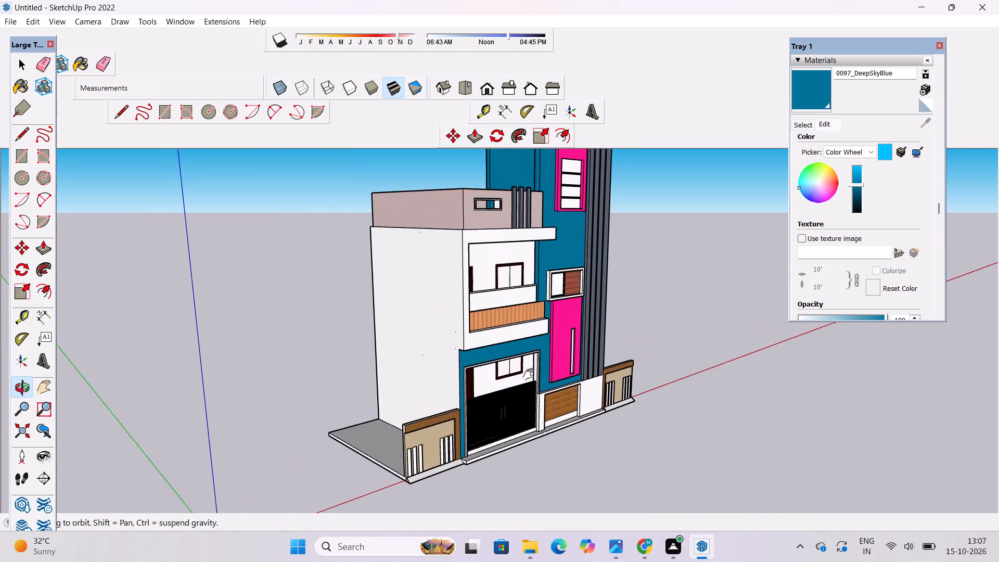
left_click_drag(531, 375, 531, 378, "shift")
left_click_drag(533, 380, 481, 378)
left_click_drag(488, 400, 478, 325, "shift")
left_click_drag(493, 351, 428, 335)
scroll(476, 330, "up", 3)
left_click_drag(462, 337, 429, 331)
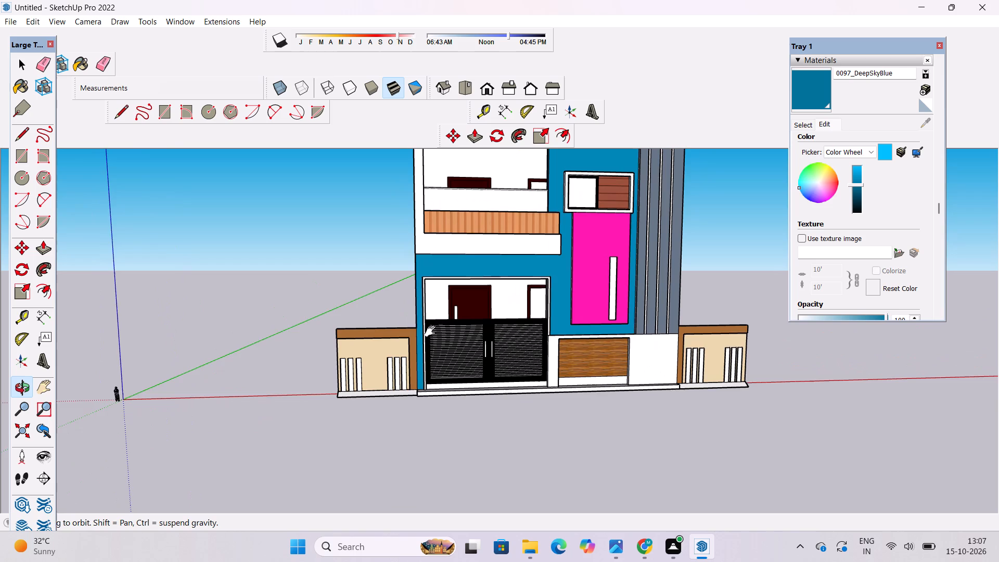
left_click_drag(434, 333, 437, 354, "shift")
scroll(463, 338, "up", 2)
left_click_drag(466, 337, 473, 357, "shift")
left_click_drag(474, 359, 501, 368, "shift")
Paint the four panes of the tower window in the upper magenta panel with Translucent Glass Gray from Glass and Mirrors.
left_click(799, 129)
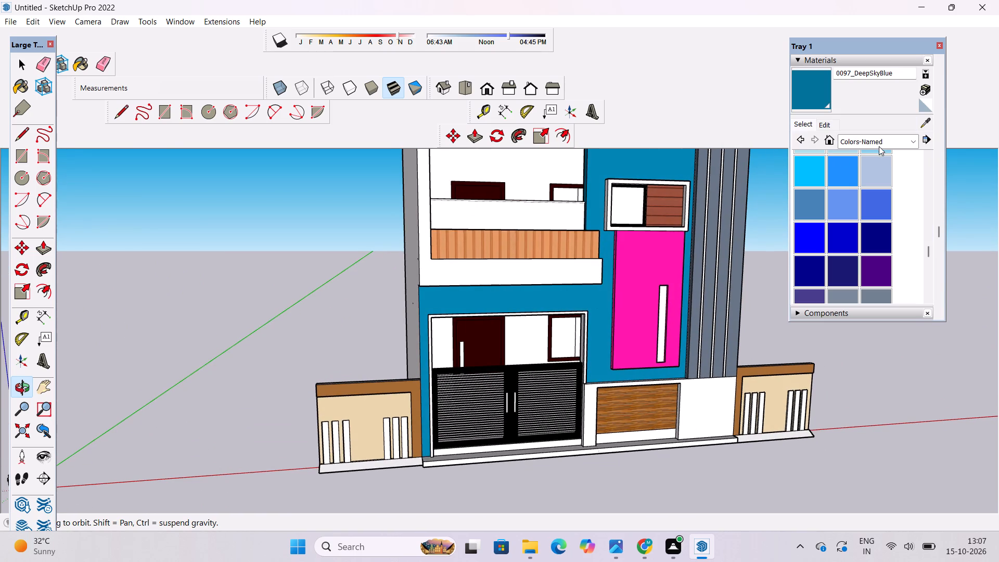
left_click(885, 139)
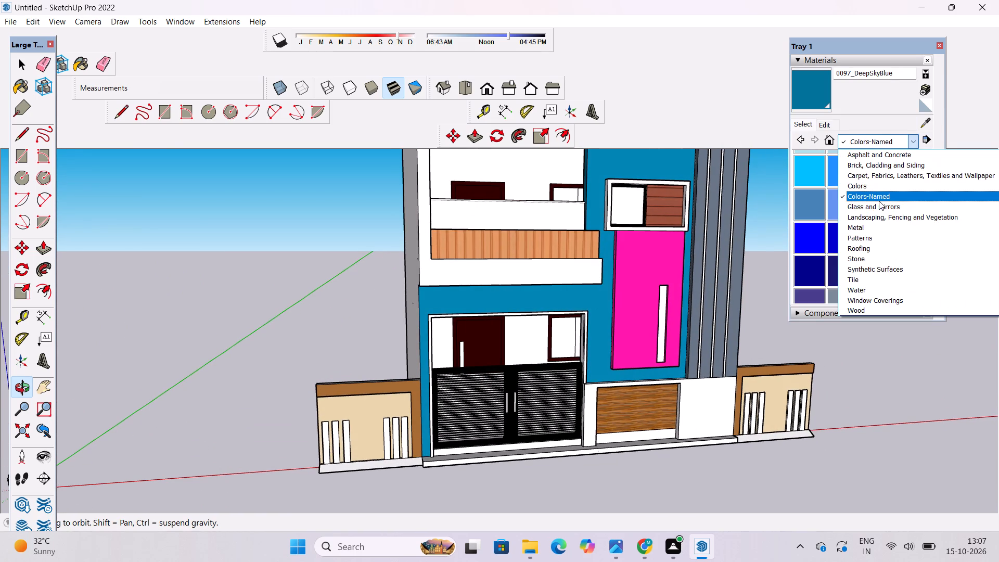
left_click(878, 203)
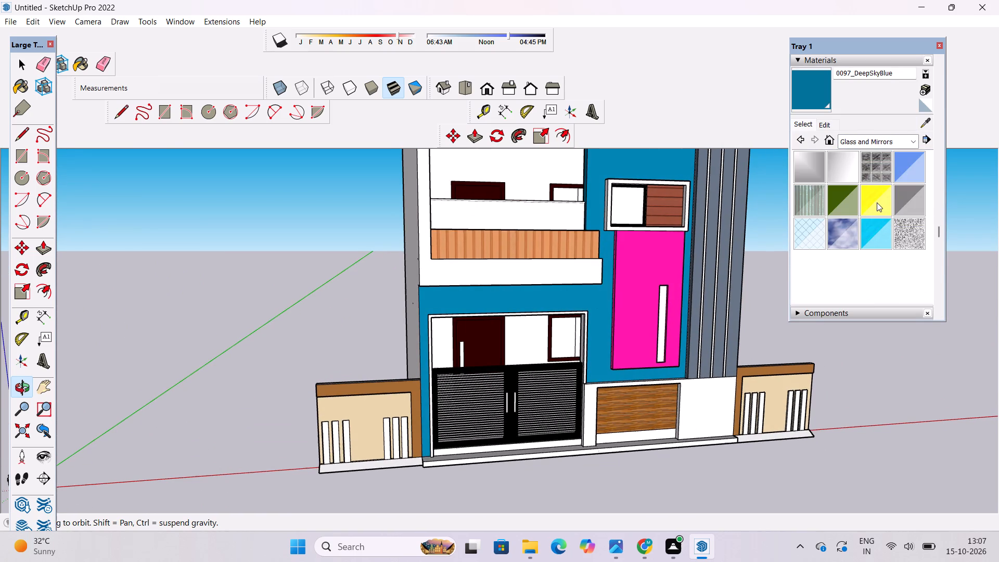
scroll(545, 360, "down", 9)
scroll(495, 360, "up", 5)
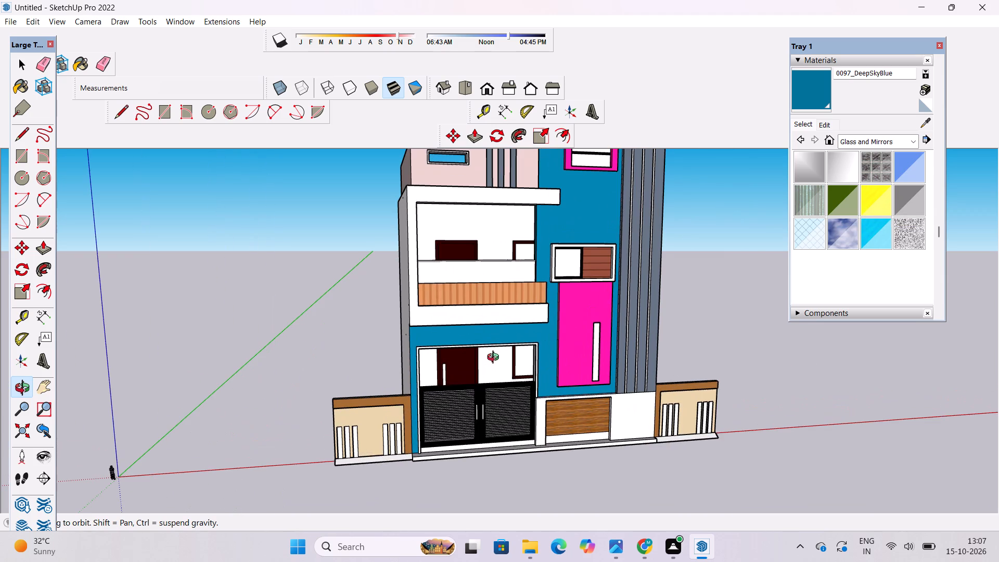
left_click_drag(434, 367, 448, 367)
scroll(421, 371, "down", 4)
scroll(562, 312, "up", 2)
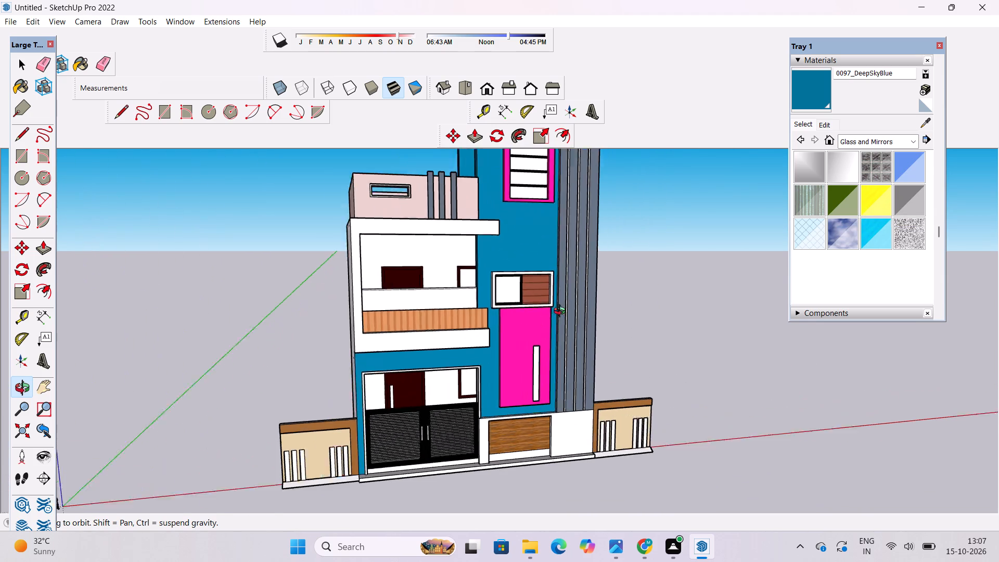
scroll(562, 312, "up", 2)
left_click(907, 201)
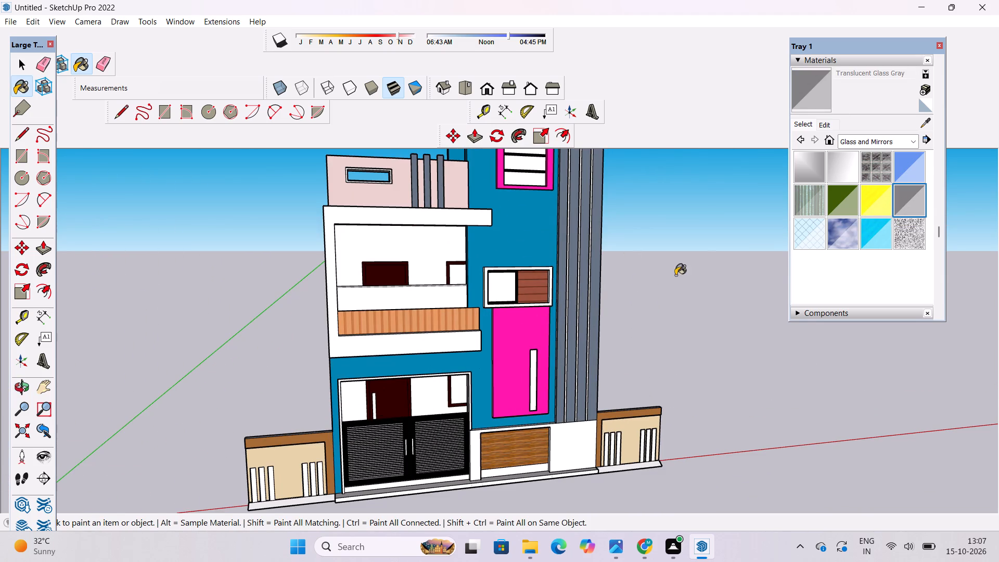
scroll(514, 321, "down", 3)
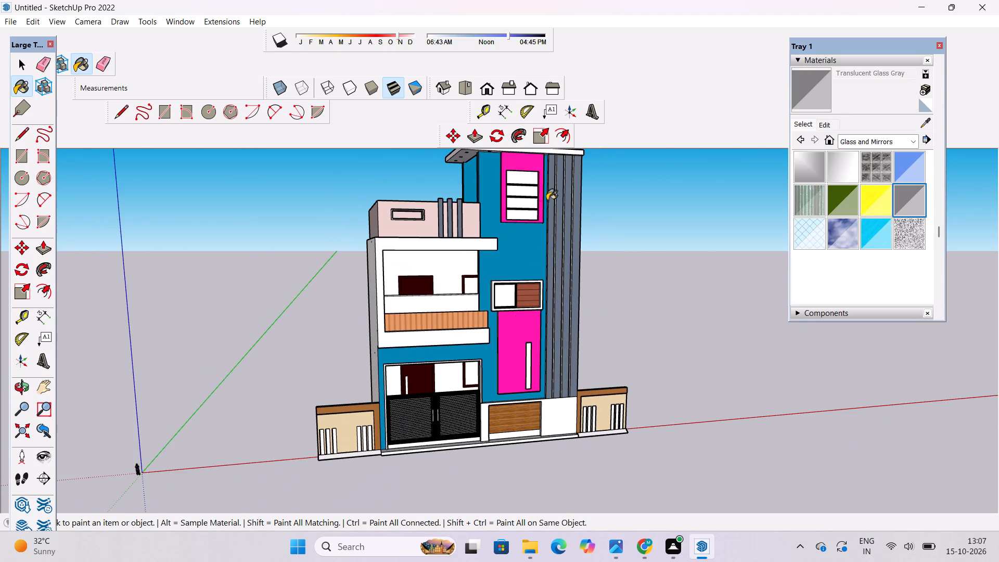
scroll(474, 333, "down", 2)
scroll(522, 198, "up", 9)
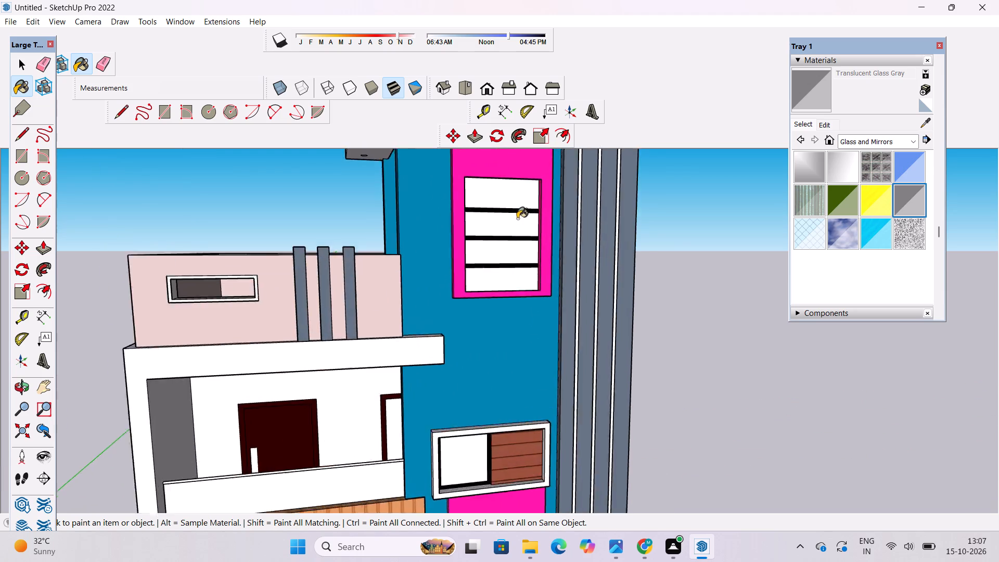
scroll(517, 219, "up", 4)
left_click(521, 185)
left_click(518, 220)
left_click(525, 264)
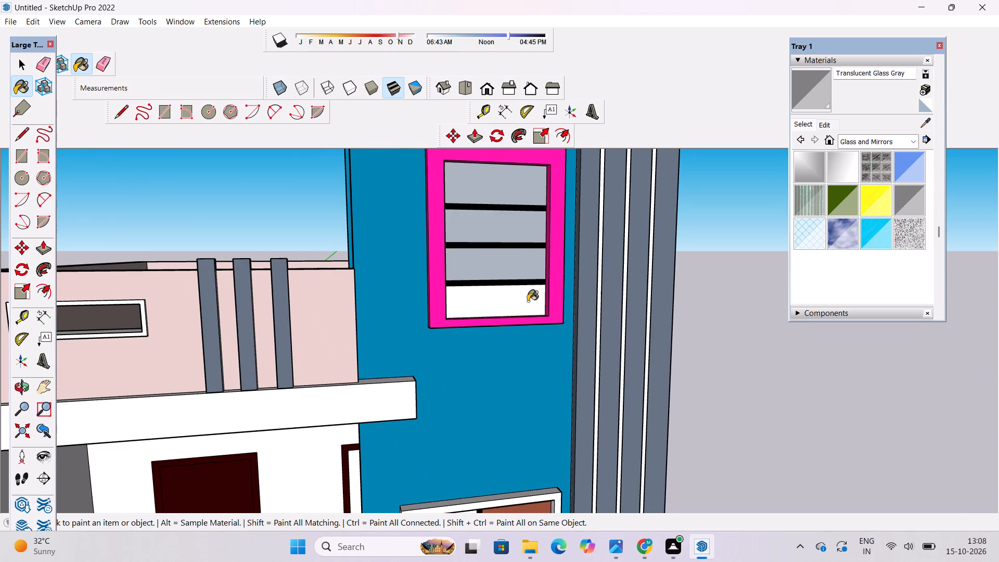
left_click(528, 301)
Paint the white pane beside the wood slats in the white-framed window with Translucent Glass Gray.
scroll(411, 221, "down", 10)
scroll(462, 388, "up", 2)
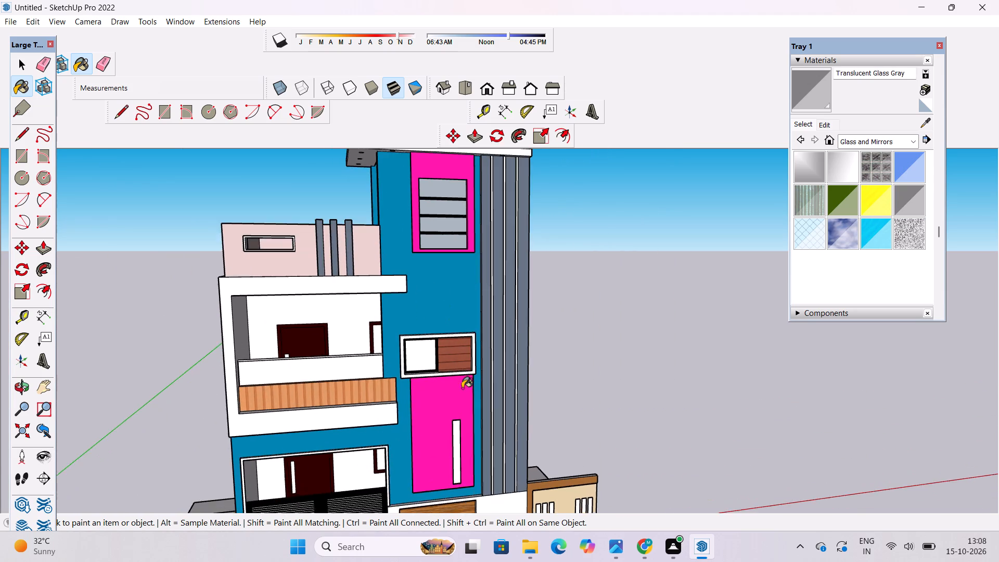
scroll(462, 388, "up", 3)
left_click(412, 341)
Lighten the Translucent Glass Gray material to a very pale gray.
left_click(823, 127)
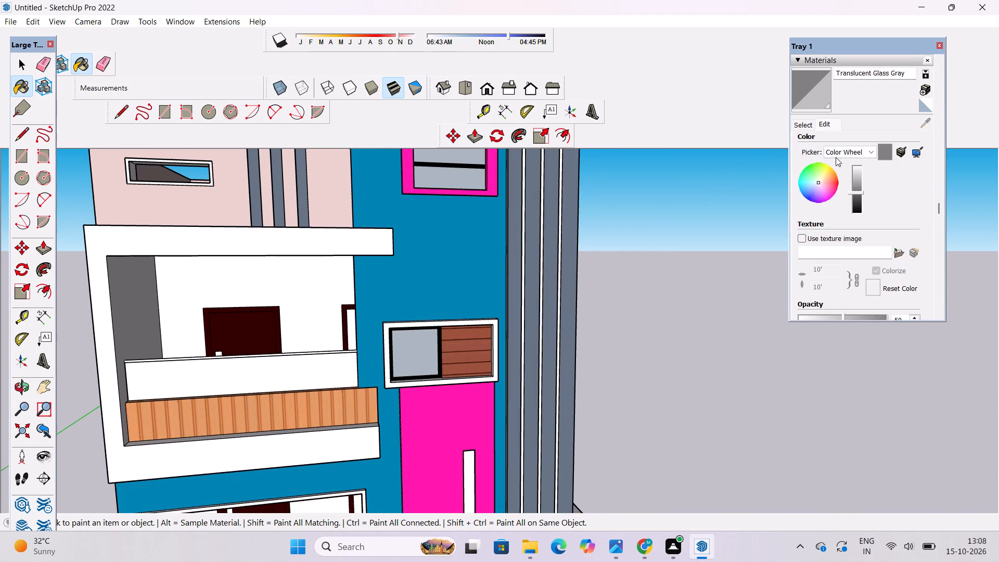
left_click(860, 179)
left_click(860, 179)
left_click(859, 175)
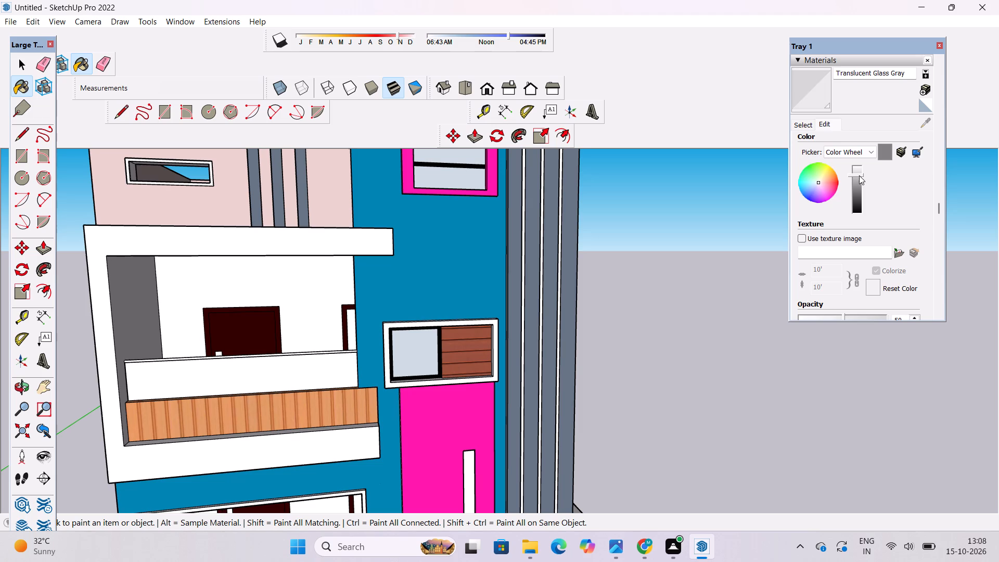
scroll(485, 381, "down", 8)
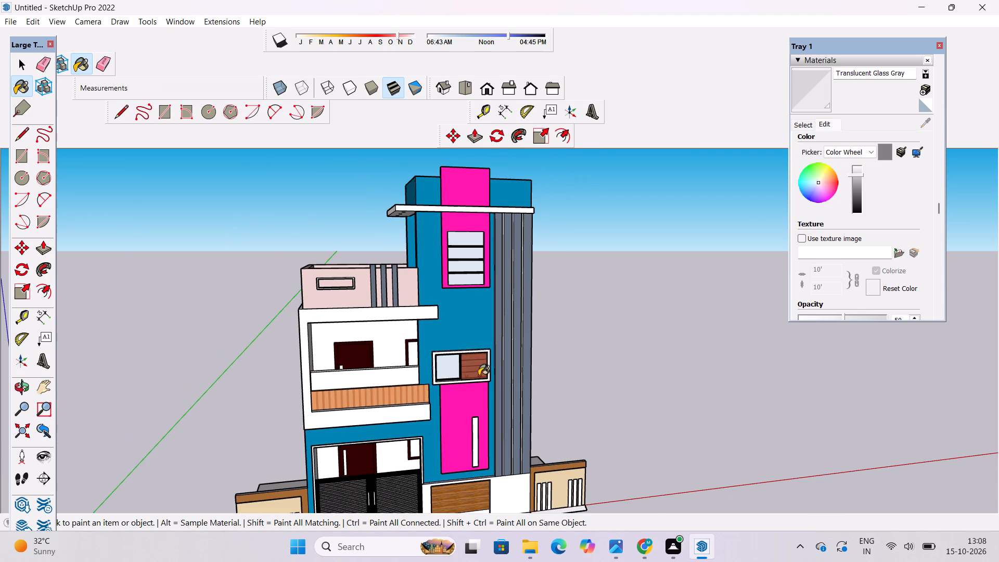
scroll(390, 362, "down", 4)
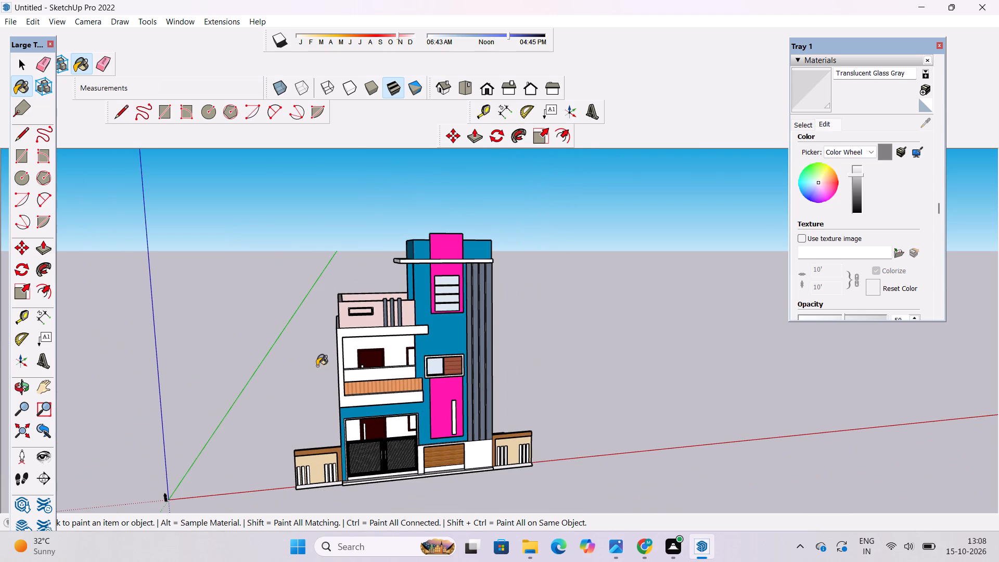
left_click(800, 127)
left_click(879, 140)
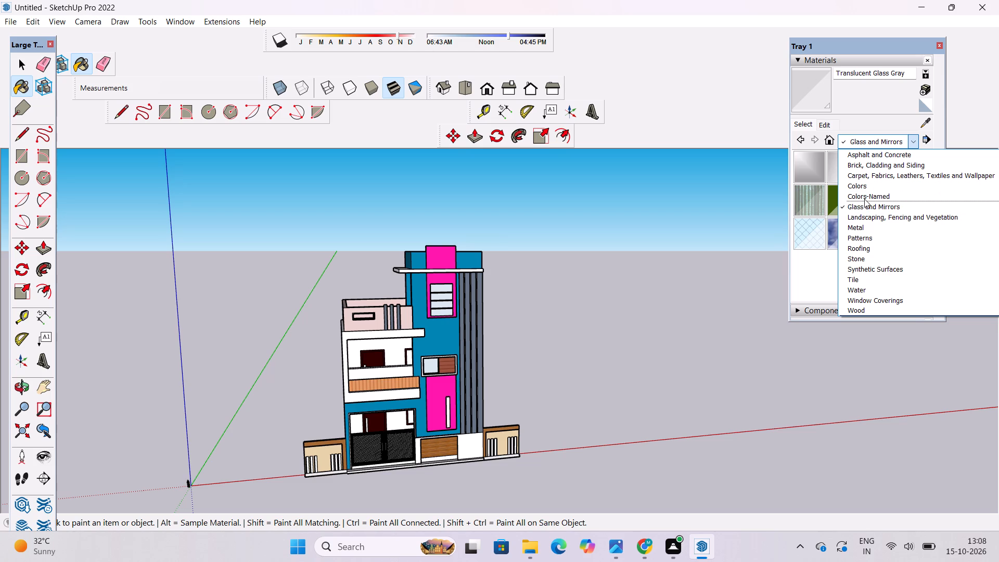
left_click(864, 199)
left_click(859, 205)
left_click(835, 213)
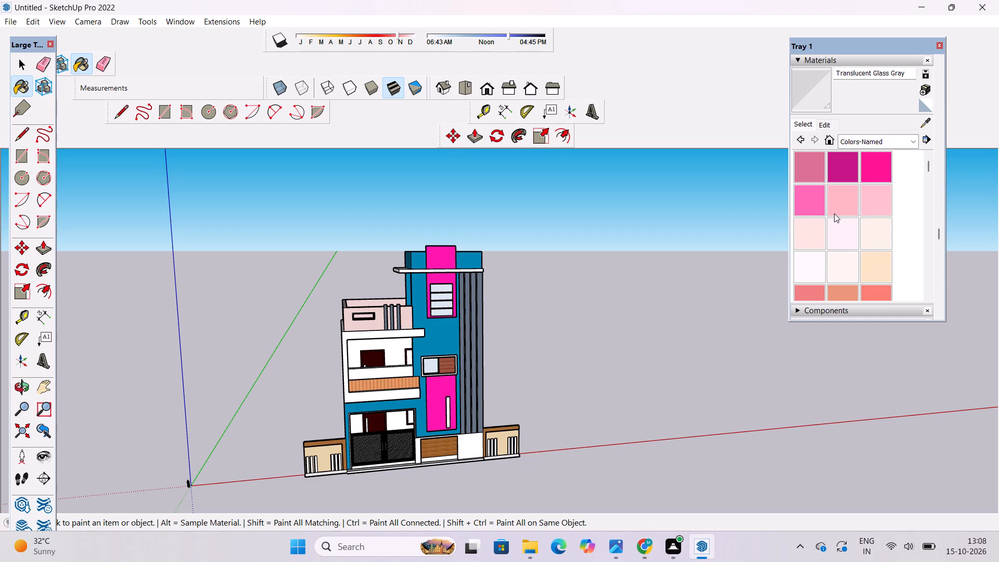
Paint both panes of the maroon-framed window behind the first-floor balcony with the stock Translucent Glass Gray from Glass and Mirrors.
left_click(890, 144)
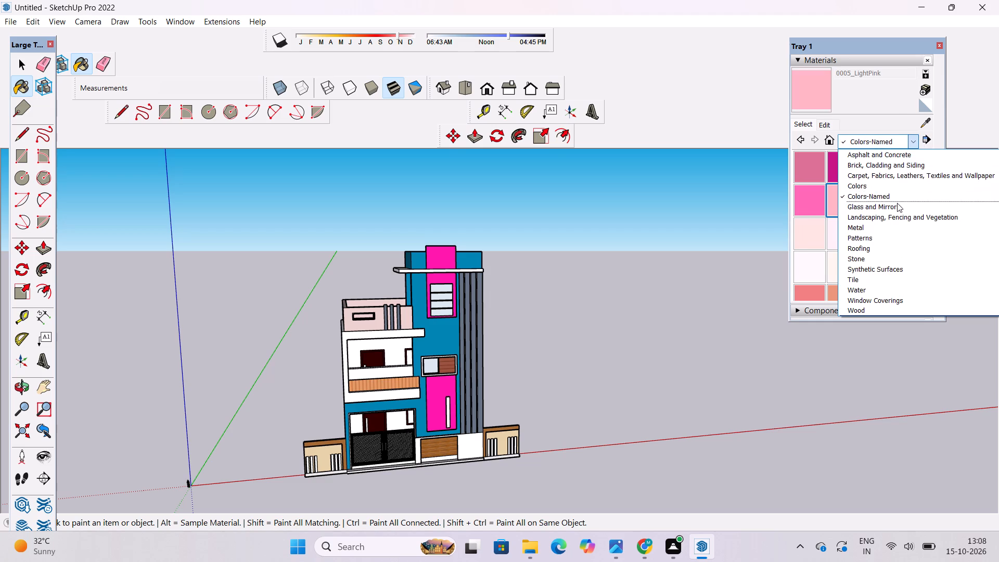
left_click(897, 203)
left_click(900, 201)
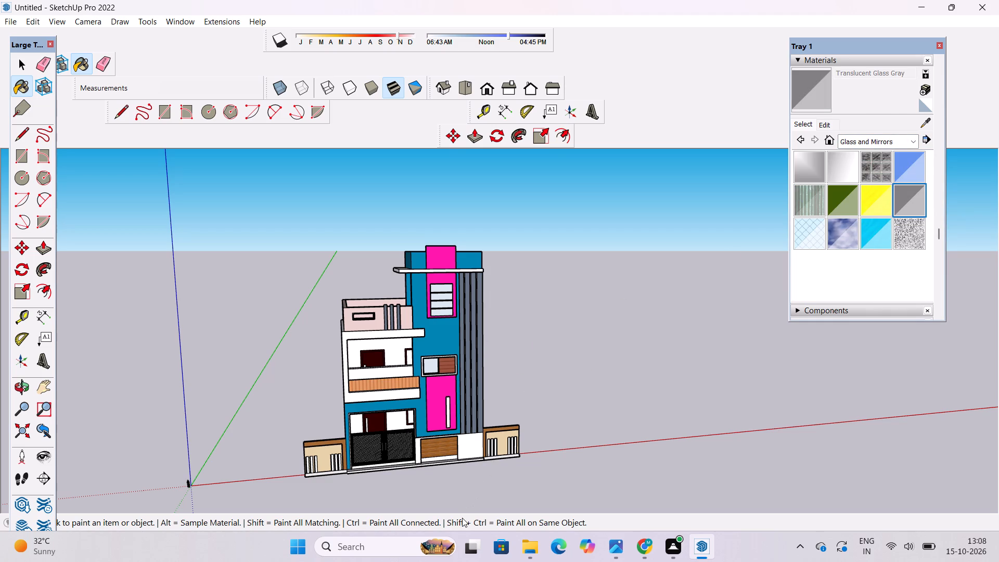
scroll(375, 440, "up", 6)
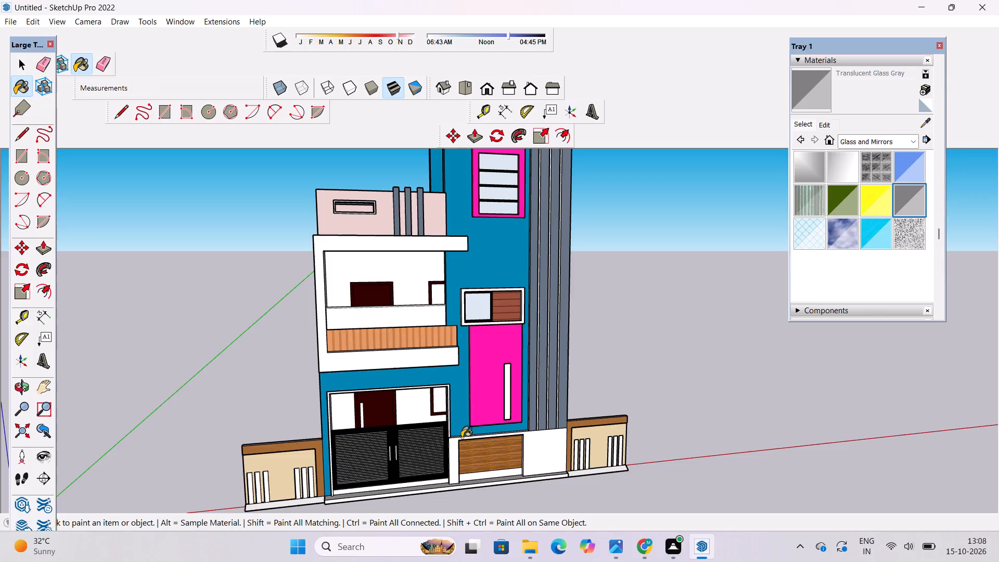
scroll(401, 327, "up", 6)
scroll(436, 238, "up", 16)
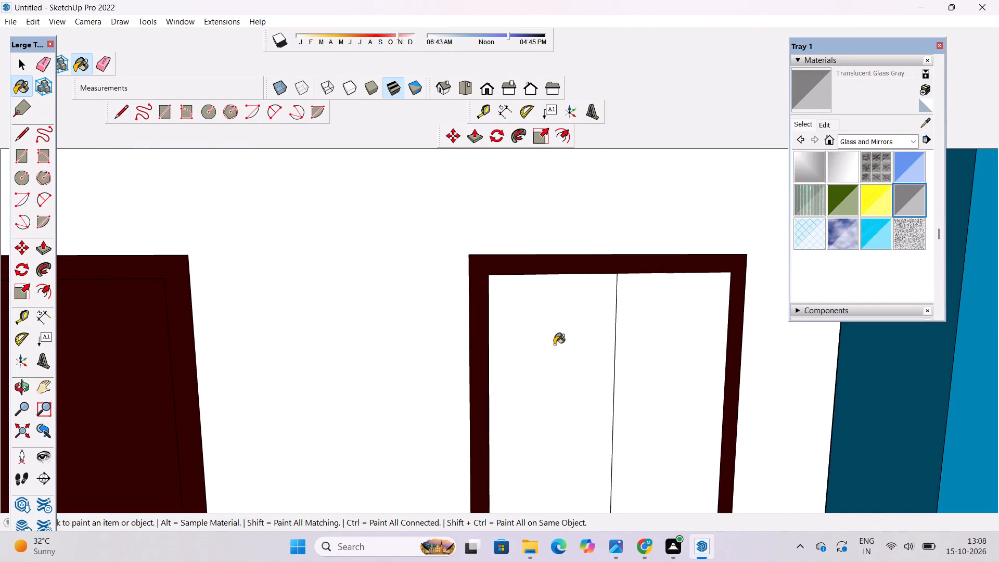
left_click(554, 344)
left_click(702, 301)
Paint both panes of the ground-floor maroon-framed window behind the gate with the same translucent gray glass.
scroll(301, 293, "down", 16)
scroll(460, 284, "up", 1)
scroll(462, 284, "down", 4)
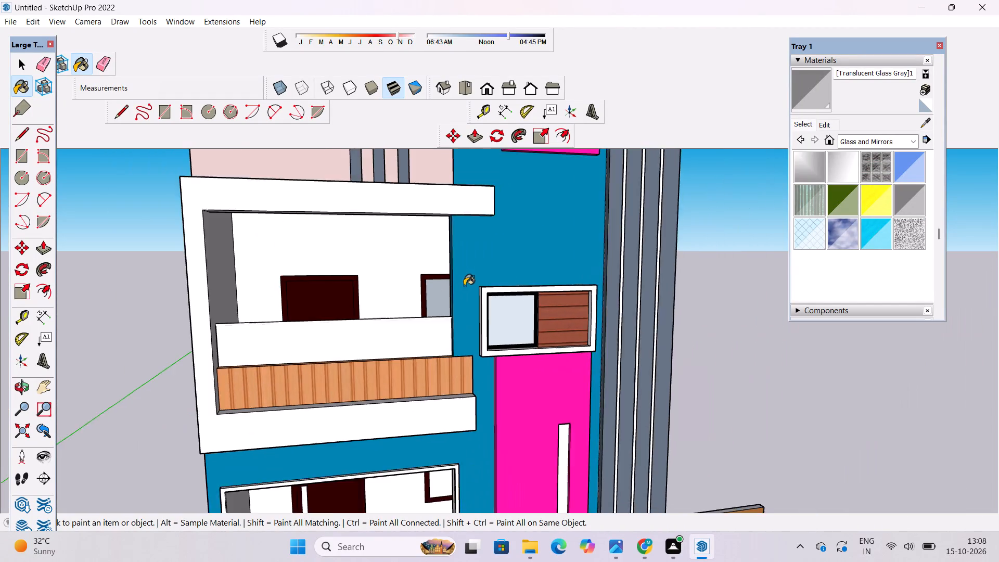
scroll(464, 286, "down", 7)
scroll(302, 437, "up", 15)
left_click(569, 359)
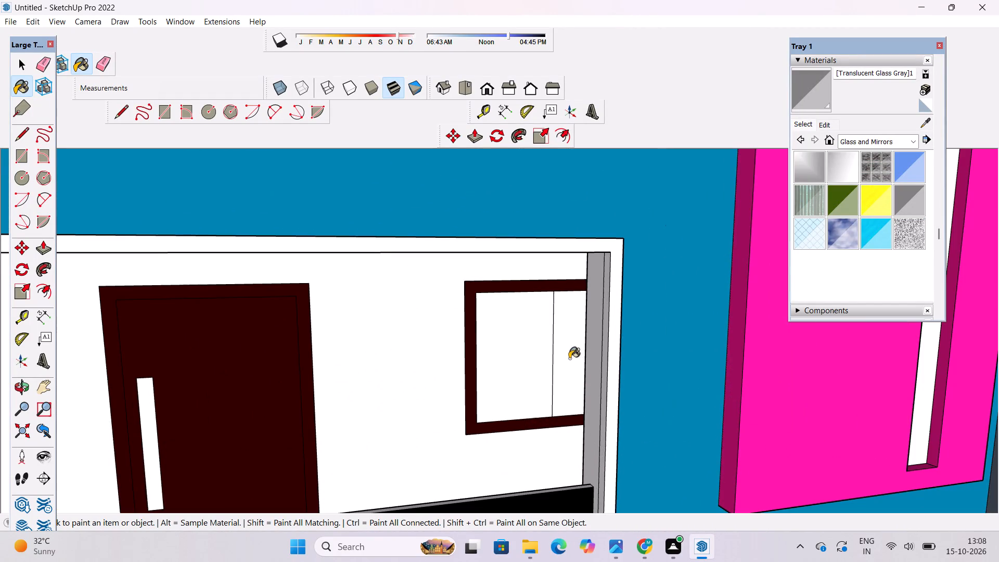
left_click(525, 349)
Recolour the [Translucent Glass Gray]1 material of the maroon-framed windows to a light pale yellow.
left_click(831, 122)
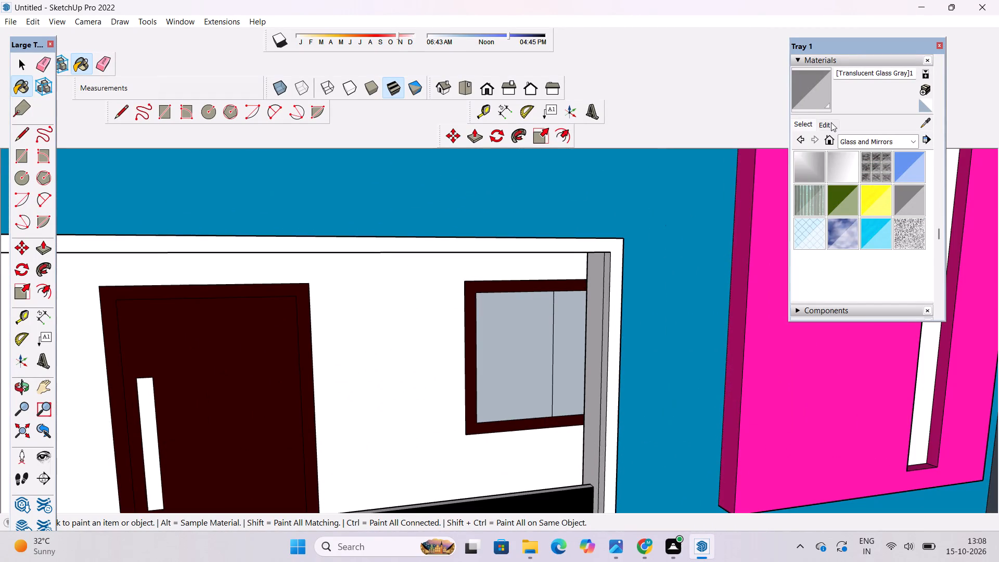
left_click(824, 177)
left_click(824, 173)
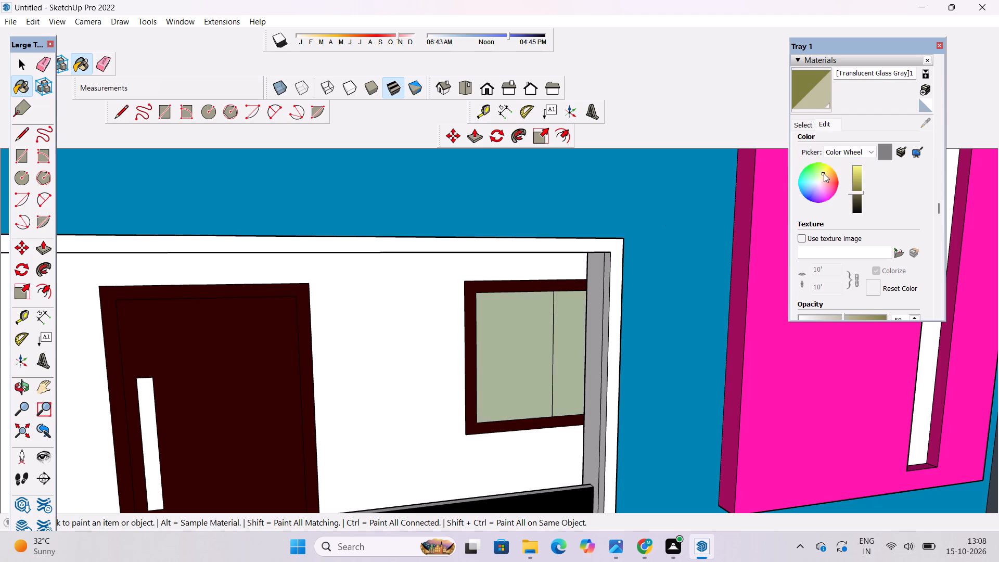
left_click(824, 176)
left_click(856, 181)
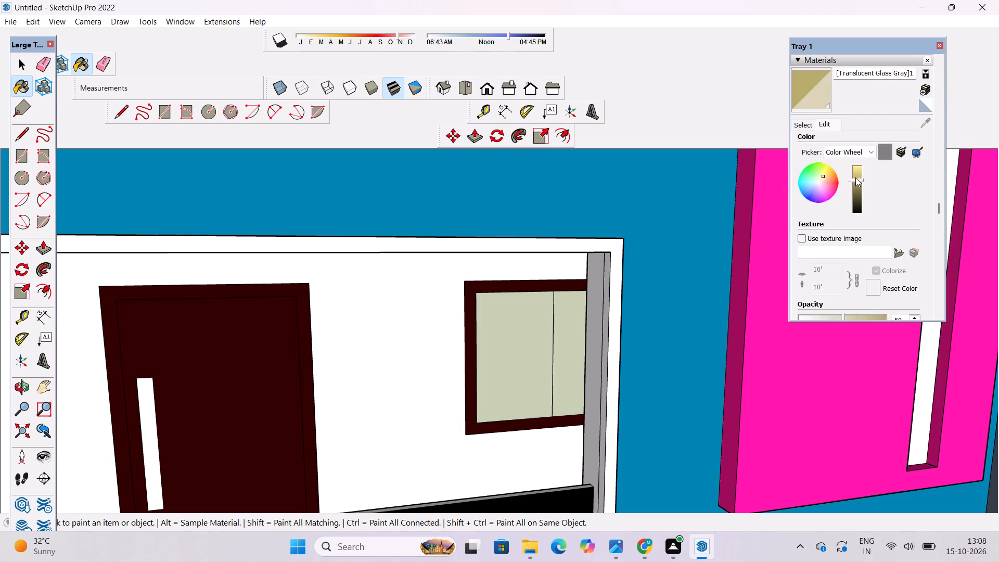
left_click(855, 175)
scroll(418, 405, "down", 16)
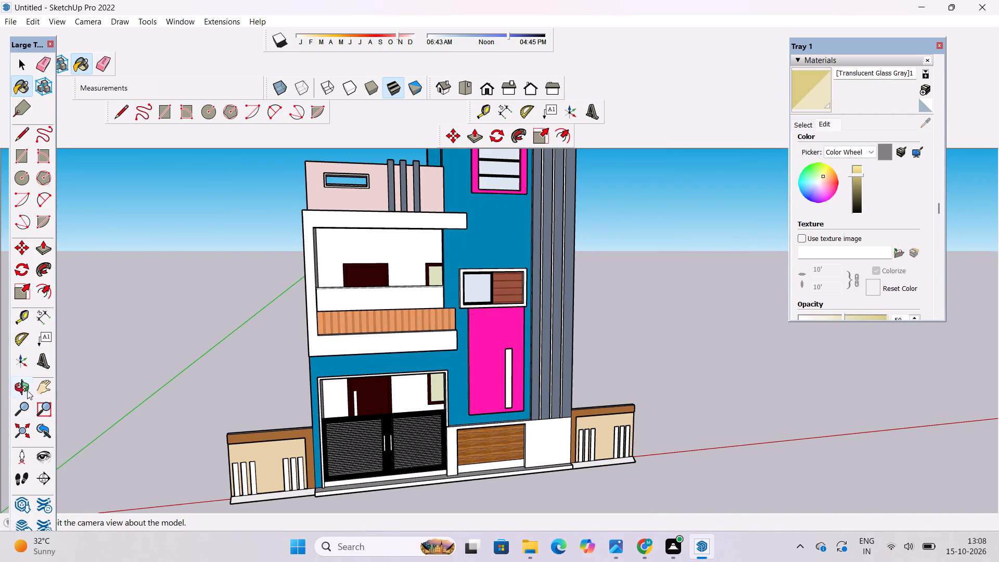
Examine the front elevation from several angles, checking the window glass, balcony, gate and magenta panels.
left_click(23, 387)
left_click_drag(494, 363, 420, 347)
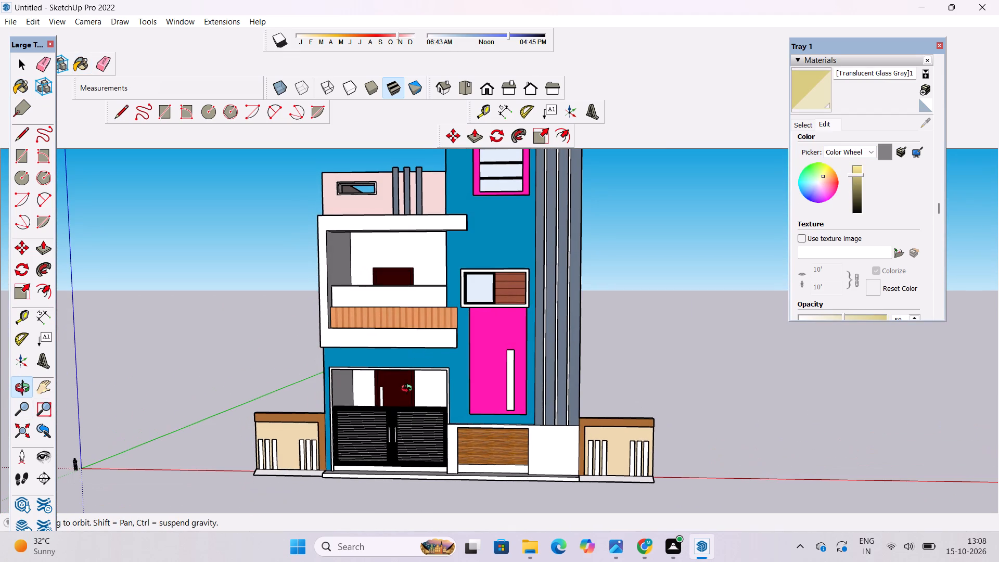
left_click_drag(363, 397, 427, 414)
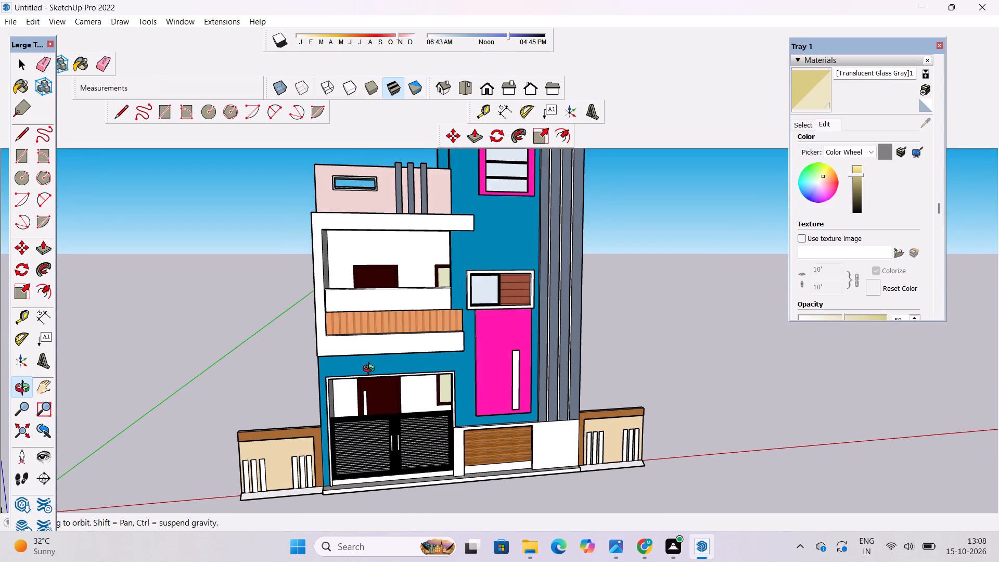
left_click_drag(371, 370, 412, 386, "shift")
left_click_drag(423, 387, 357, 389)
left_click_drag(403, 367, 394, 382, "shift")
scroll(392, 379, "down", 4, "shift")
scroll(450, 371, "up", 4)
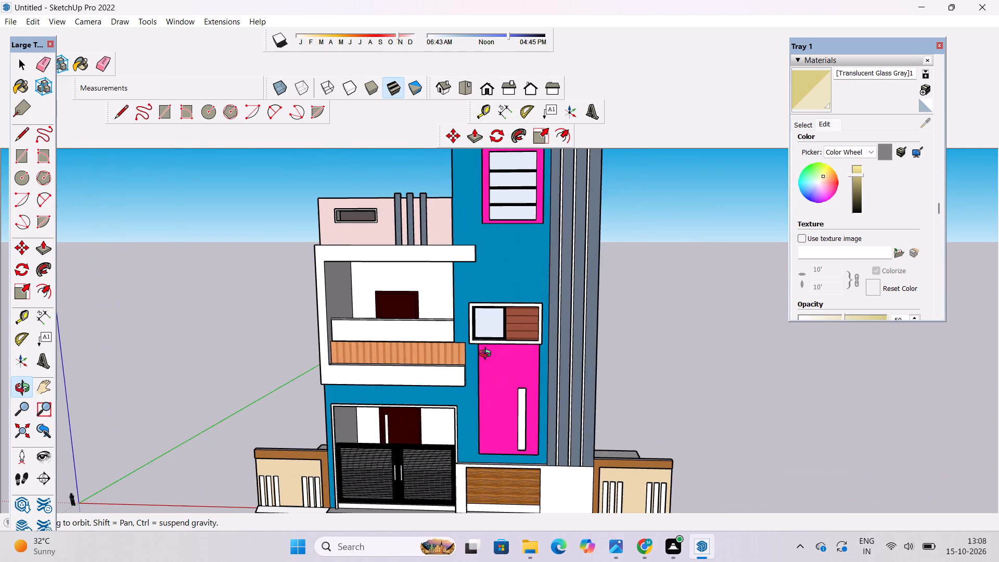
left_click_drag(529, 349, 460, 349, "shift")
left_click_drag(459, 352, 484, 359)
left_click_drag(458, 352, 465, 362, "shift")
left_click_drag(468, 371, 468, 341, "shift")
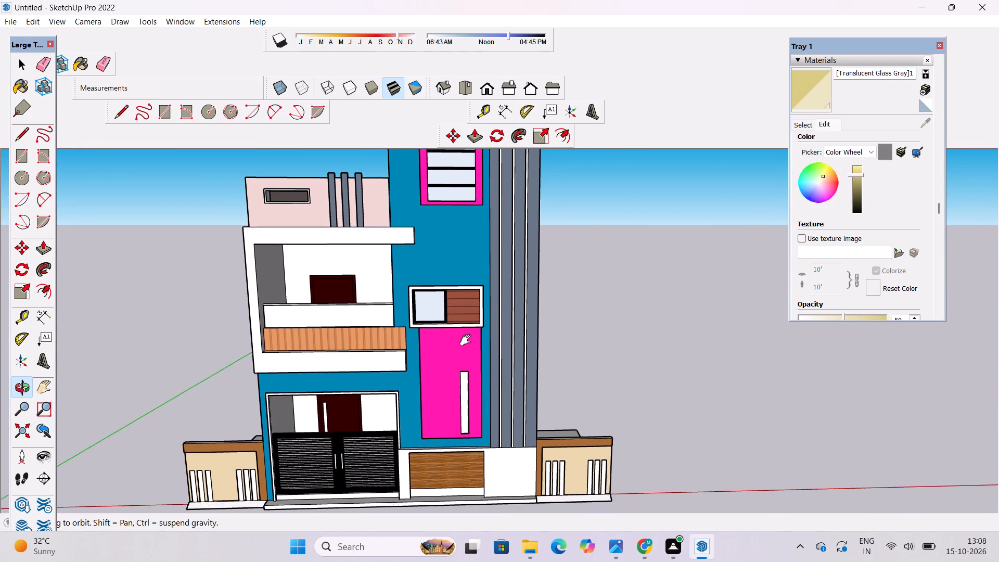
Paint the gray inner side wall of the ground-floor porch behind the gate with Wood Bamboo from the Wood materials.
scroll(467, 340, "down", 3)
left_click_drag(465, 354, 437, 344)
left_click_drag(421, 358, 441, 349, "shift")
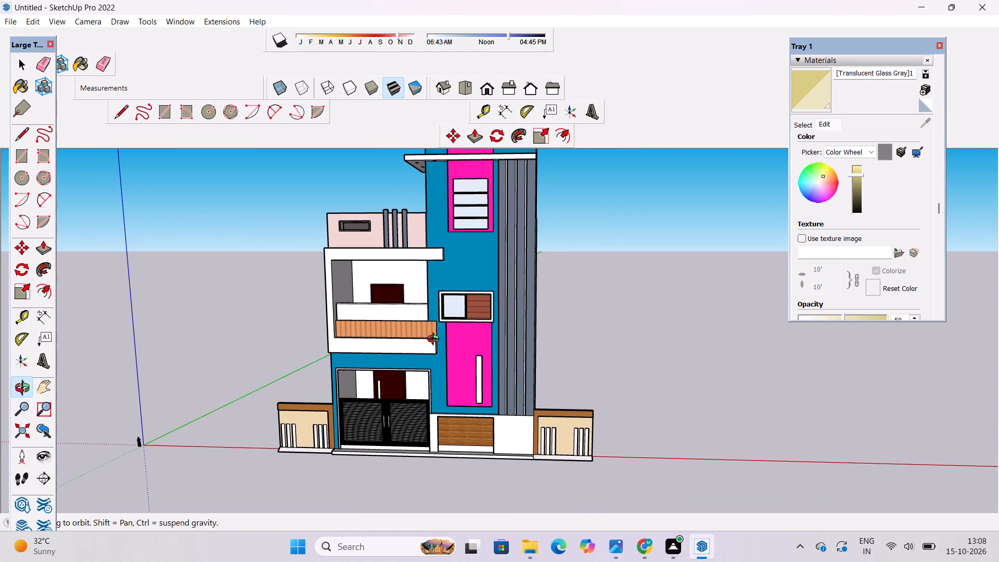
scroll(389, 419, "up", 2)
left_click_drag(373, 421, 408, 387)
left_click(801, 128)
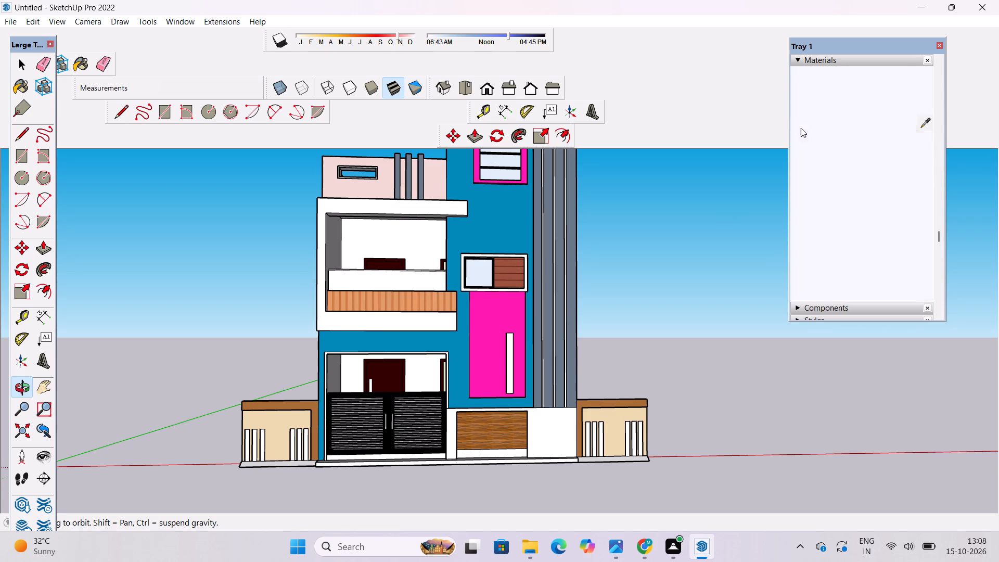
left_click(864, 145)
left_click(861, 311)
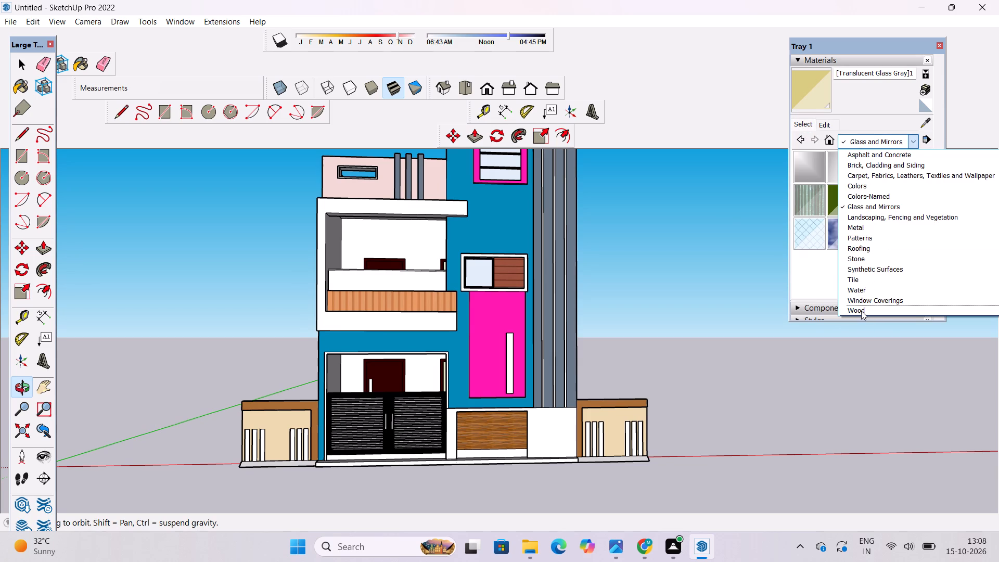
left_click(798, 173)
scroll(355, 383, "up", 2)
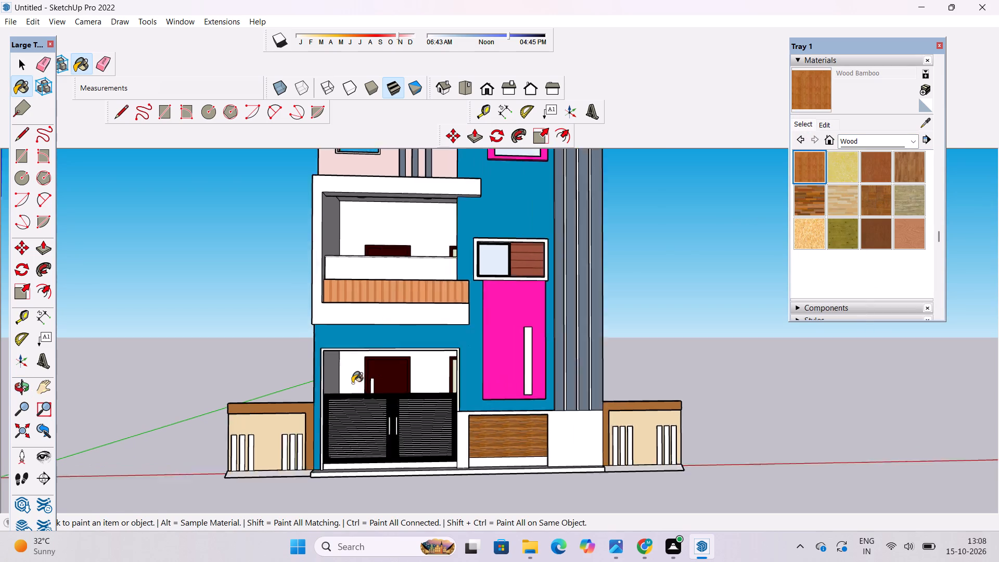
scroll(352, 383, "up", 7)
left_click(291, 361)
left_click(311, 360)
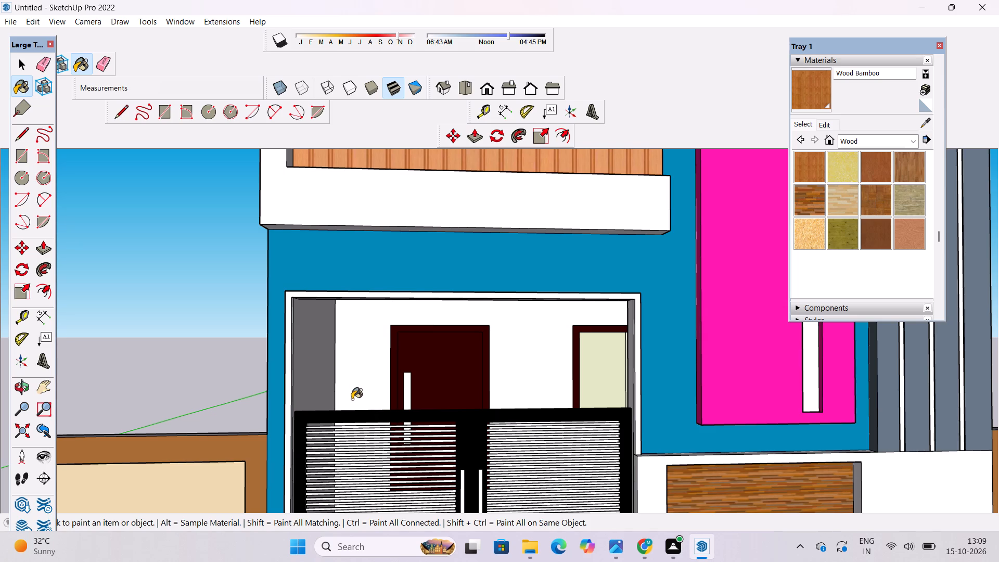
scroll(372, 427, "down", 8)
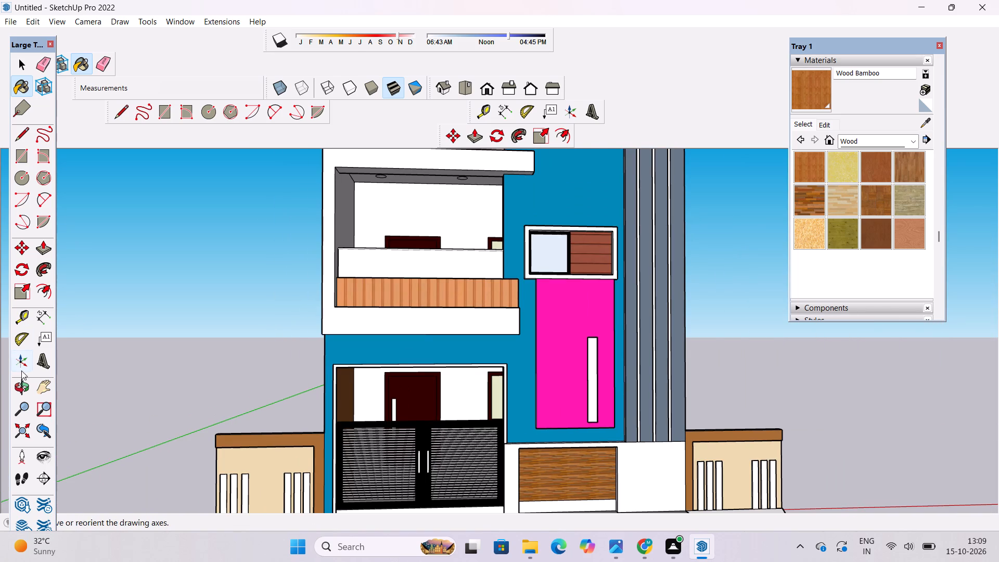
Paint the faces of the front plinth step below the gate with Granite Light Gray from the Stone materials.
left_click(21, 387)
left_click_drag(315, 231, 553, 184)
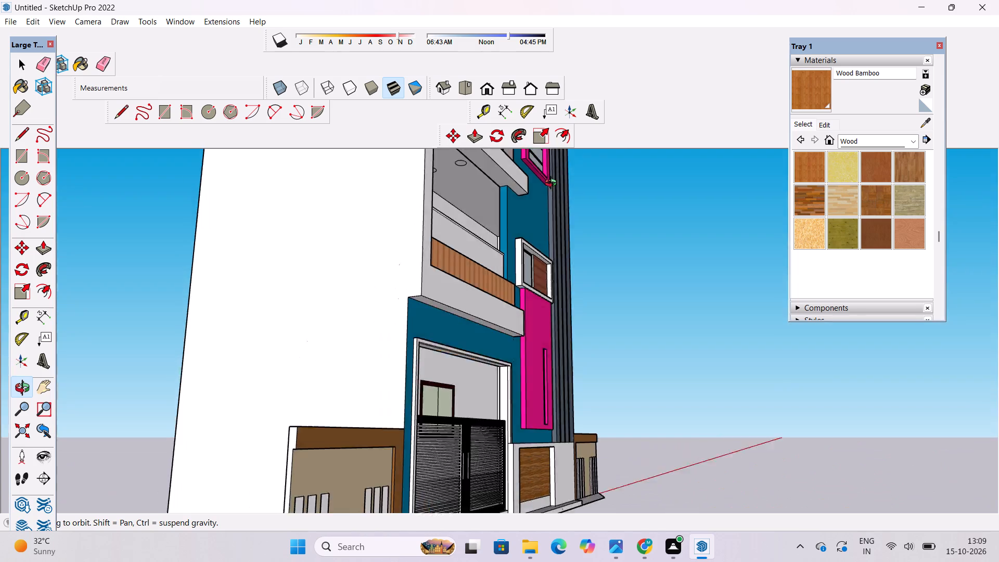
left_click_drag(553, 184, 290, 492)
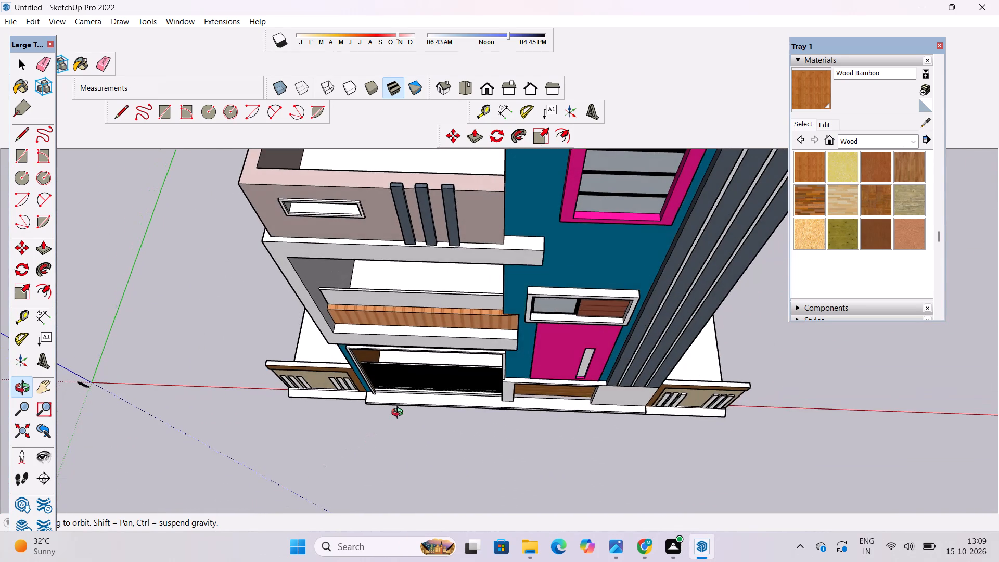
scroll(400, 414, "up", 8)
left_click_drag(396, 404, 358, 469, "shift")
left_click_drag(357, 469, 427, 387)
left_click_drag(440, 432, 430, 386, "shift")
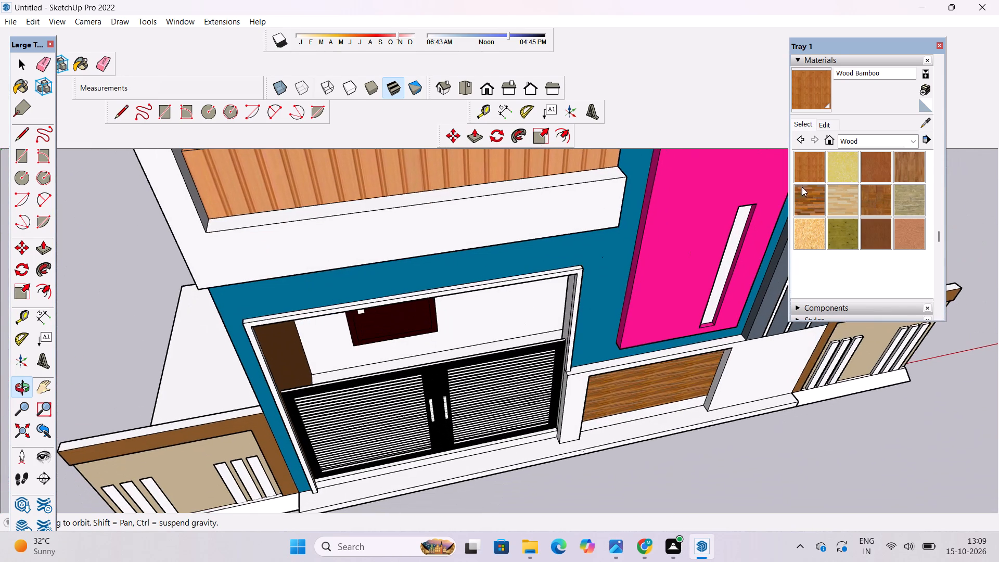
left_click(852, 139)
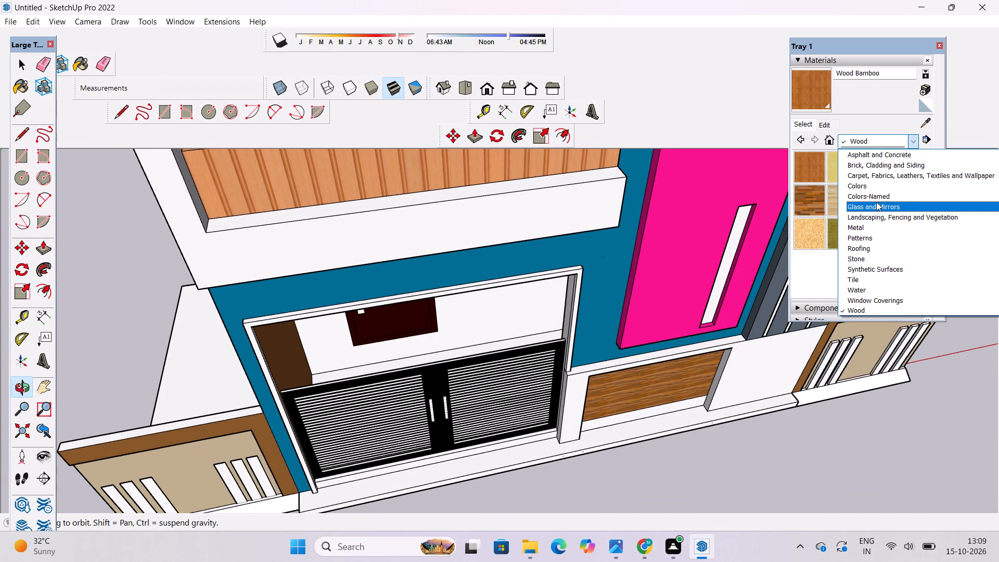
left_click(852, 258)
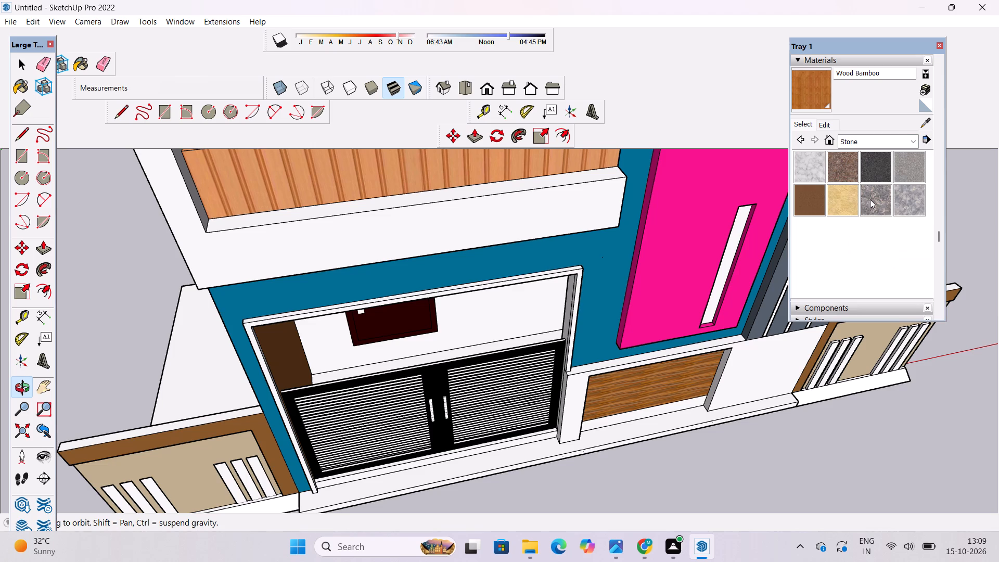
left_click(808, 195)
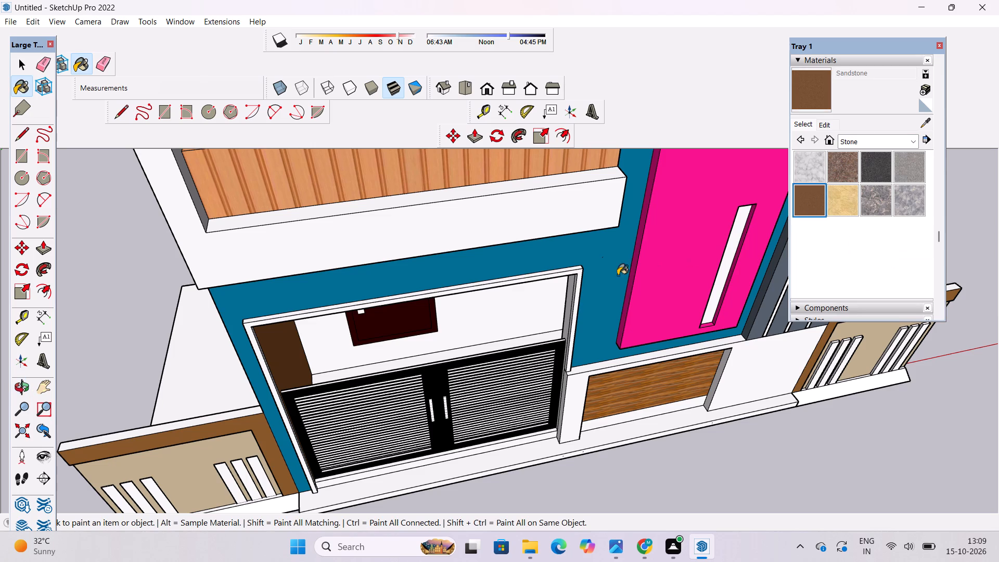
scroll(499, 327, "down", 7)
scroll(494, 402, "up", 5)
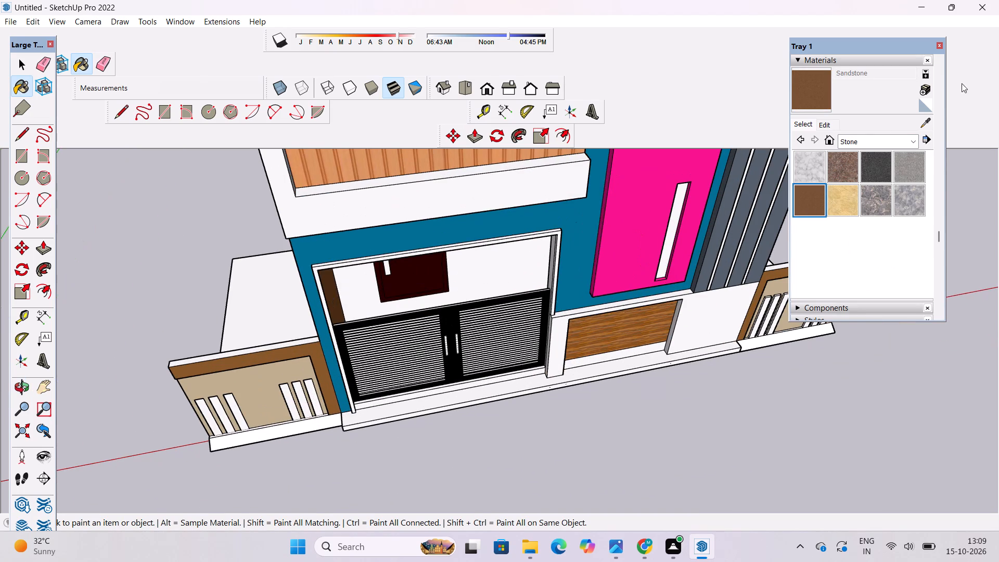
left_click(918, 162)
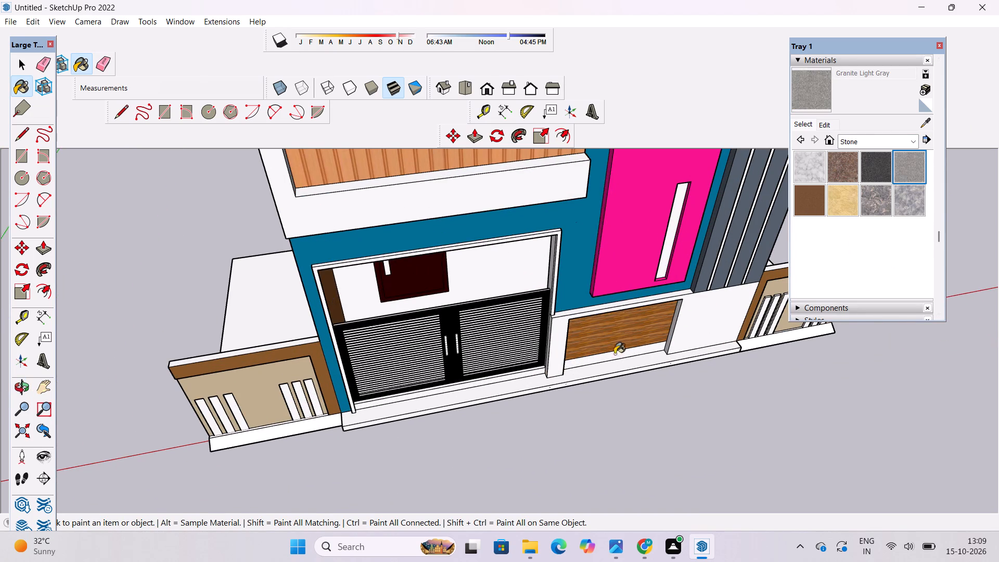
scroll(545, 426, "up", 10)
left_click(523, 385)
left_click(523, 365)
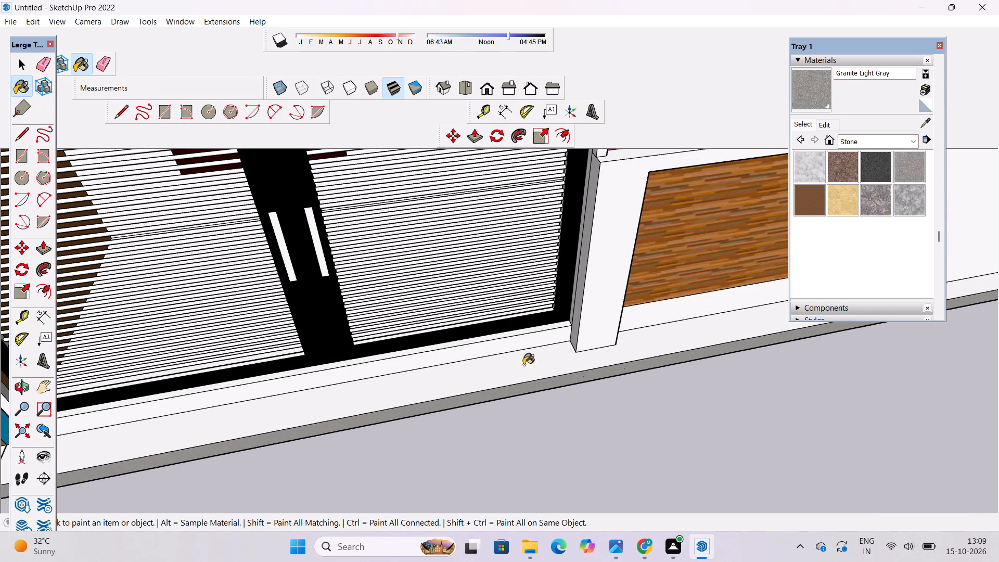
left_click(521, 341)
left_click(521, 330)
scroll(427, 353, "down", 7)
scroll(414, 361, "up", 1)
scroll(409, 364, "down", 4)
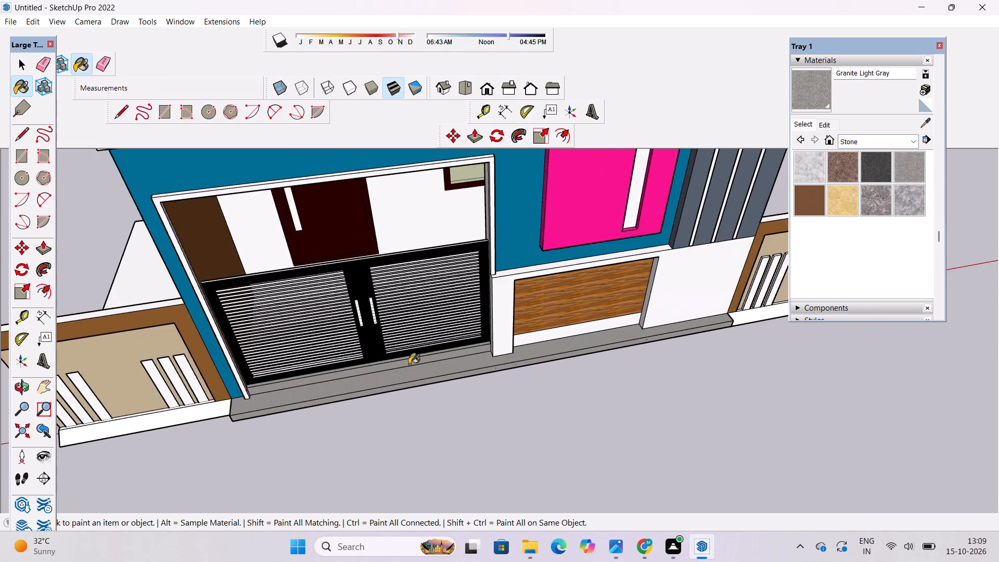
scroll(409, 364, "up", 1)
scroll(356, 376, "down", 5)
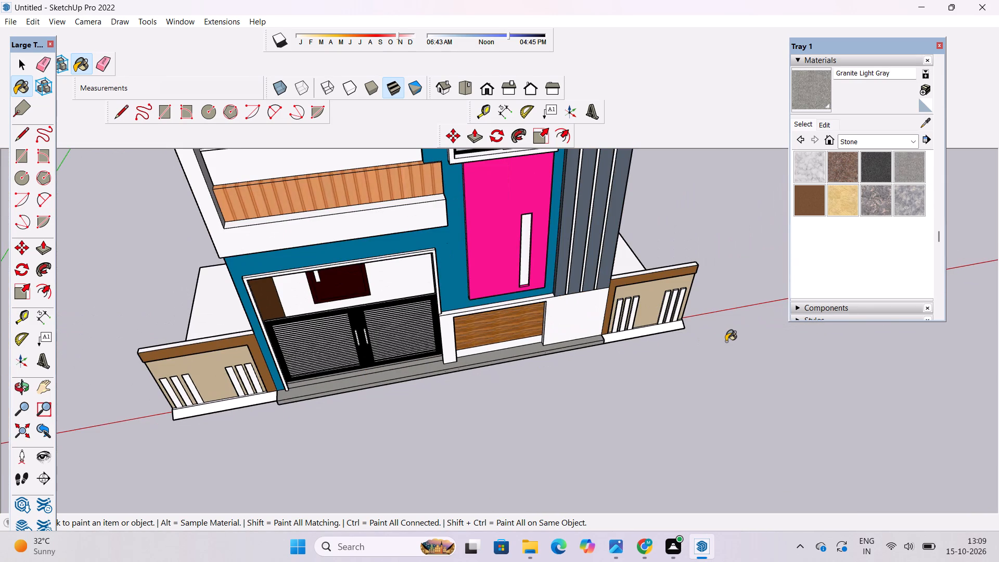
Adjust the brightness of the Granite Light Gray material to a slightly darker gray.
left_click(823, 121)
left_click(858, 177)
left_click(859, 188)
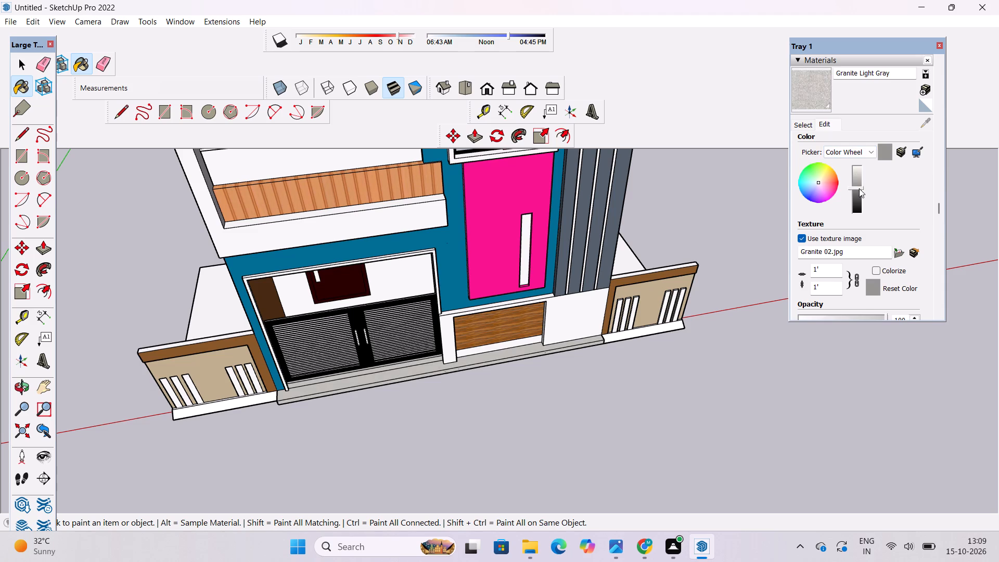
scroll(513, 397, "down", 5)
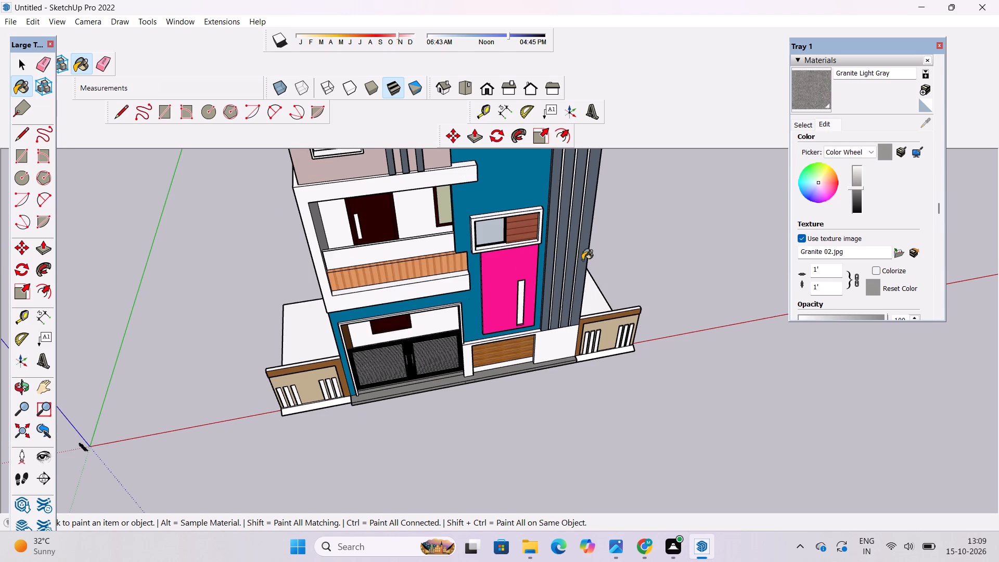
Paint the ground-floor porch floor behind the gate with Granite Dark Gray from the Stone materials.
left_click(805, 123)
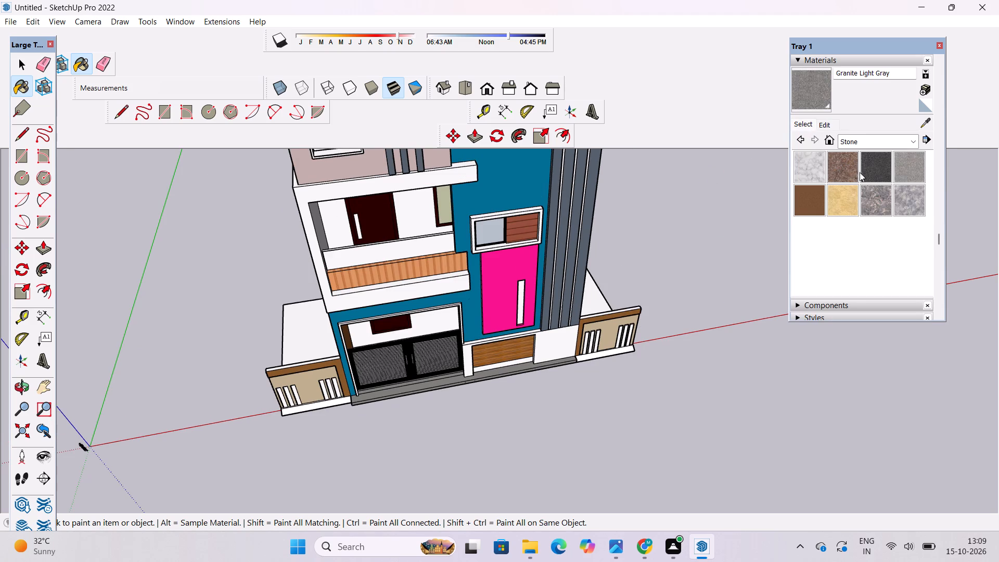
left_click(870, 171)
scroll(369, 340, "up", 15)
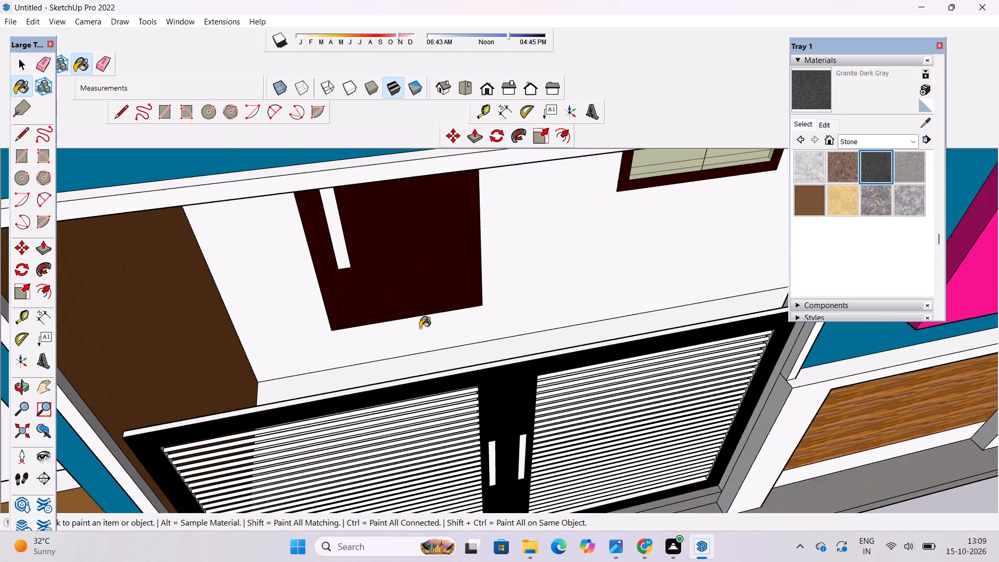
scroll(420, 328, "up", 5)
left_click(475, 394)
scroll(410, 389, "down", 6)
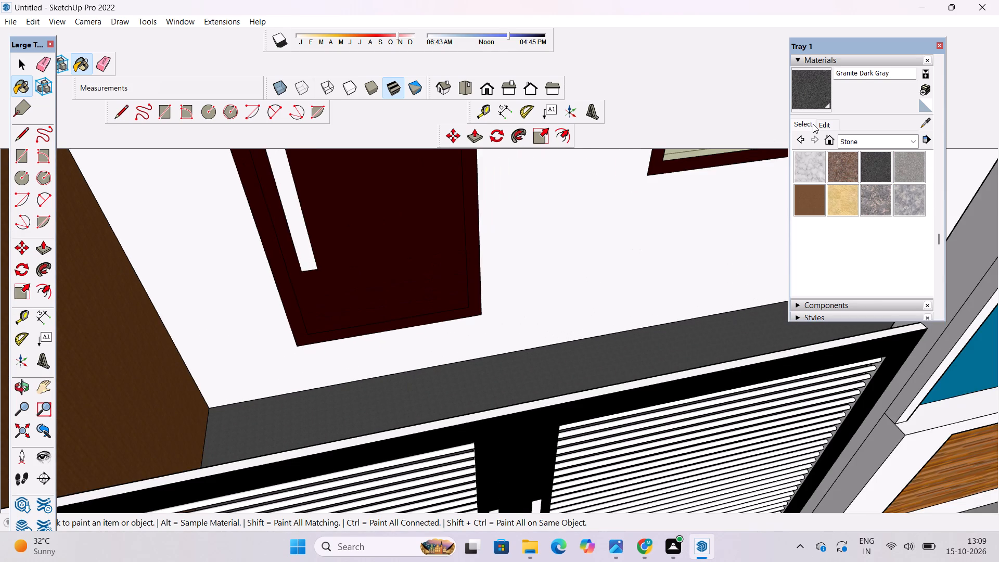
Set the texture size of Granite Dark Gray to 10' by 10'.
left_click(825, 123)
left_click(819, 283)
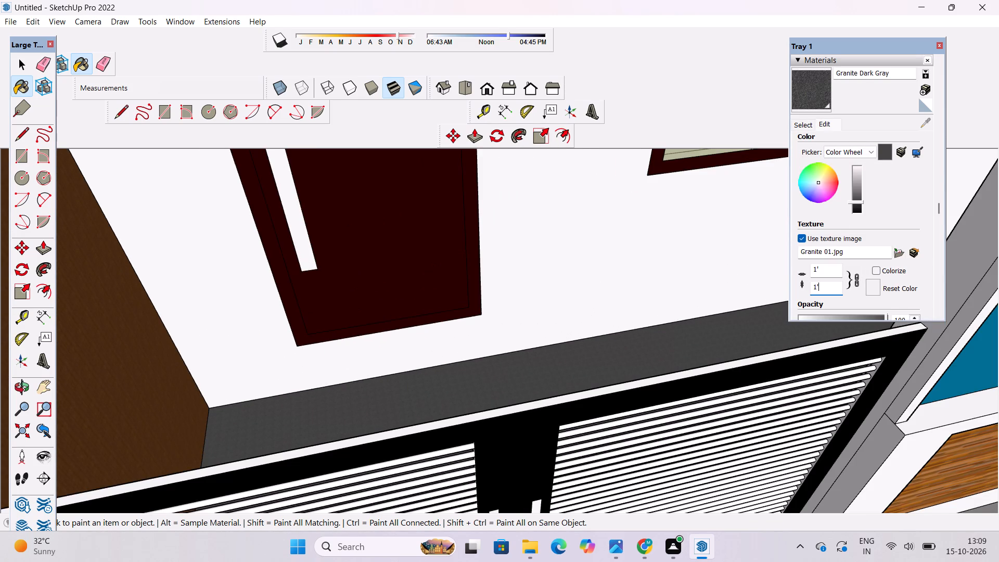
key("BackSpace")
key("0")
key("apostrophe")
key("Return")
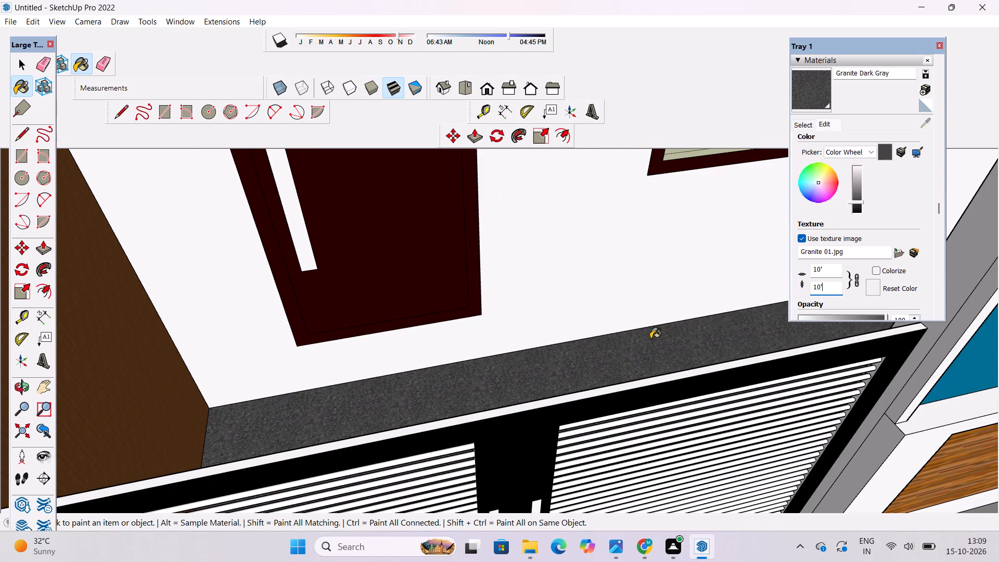
scroll(573, 361, "down", 9)
key("o")
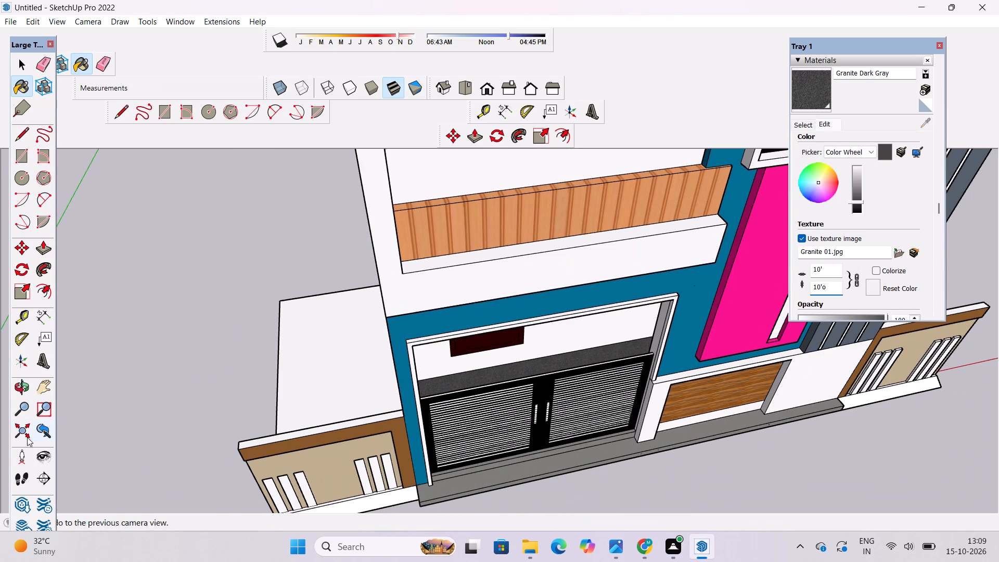
left_click(20, 380)
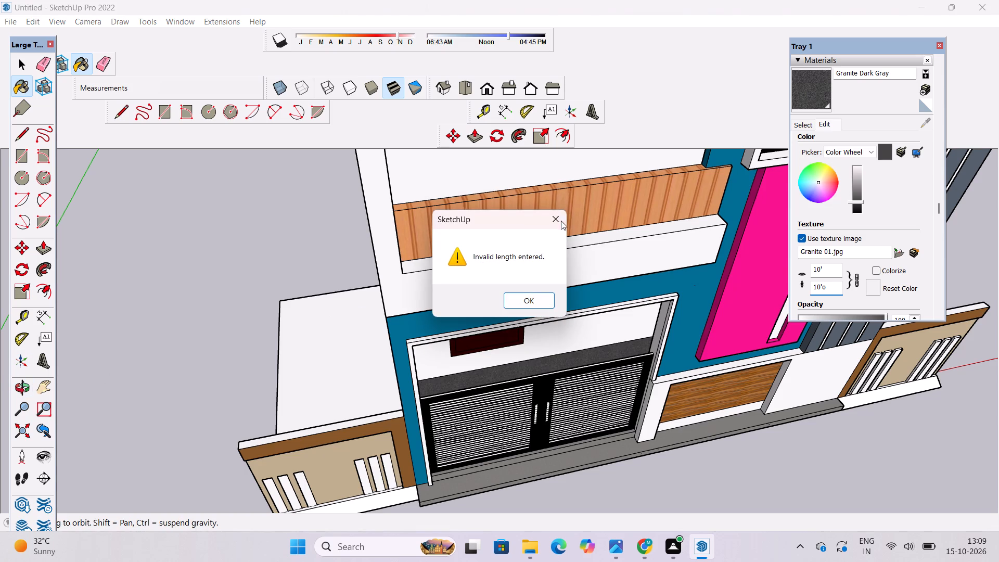
left_click(560, 220)
Examine the gate, porch and first-floor balcony from several angles, checking the new wood and granite finishes.
left_click_drag(496, 357, 553, 259)
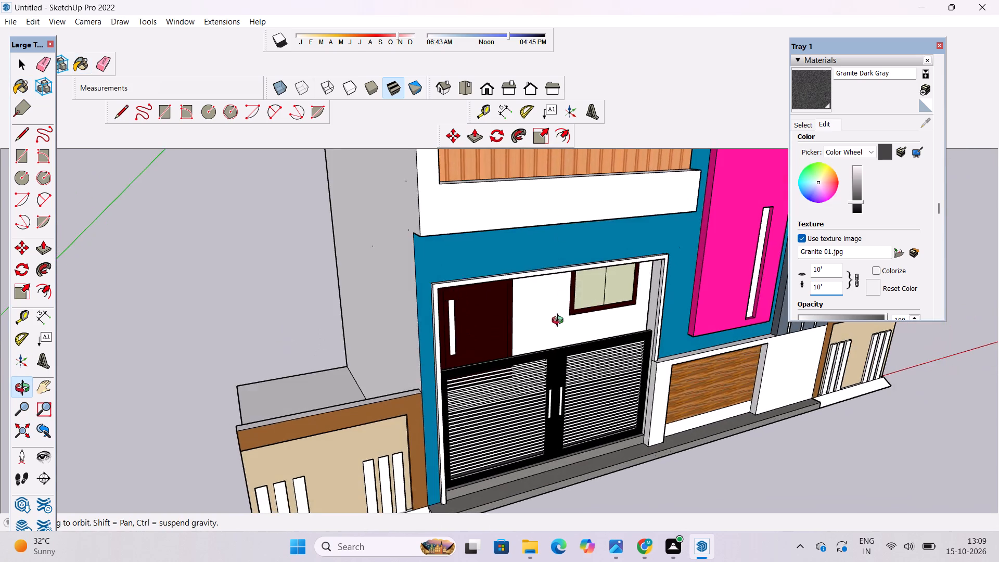
left_click_drag(557, 328, 496, 364)
left_click_drag(484, 362, 445, 328)
scroll(444, 328, "down", 4)
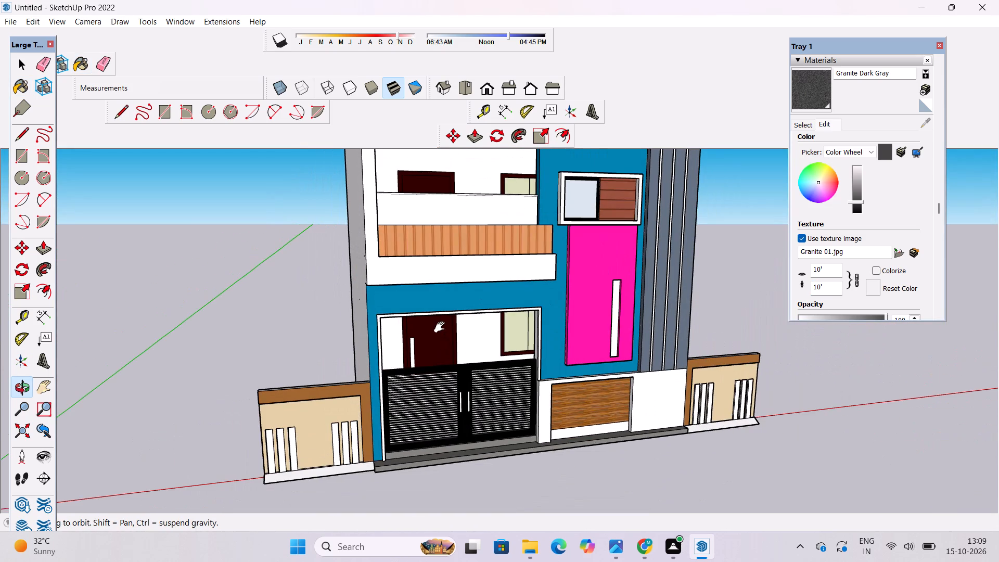
left_click_drag(440, 327, 441, 351, "shift")
scroll(444, 311, "up", 2)
left_click_drag(444, 314, 433, 362, "shift")
left_click_drag(434, 362, 372, 399)
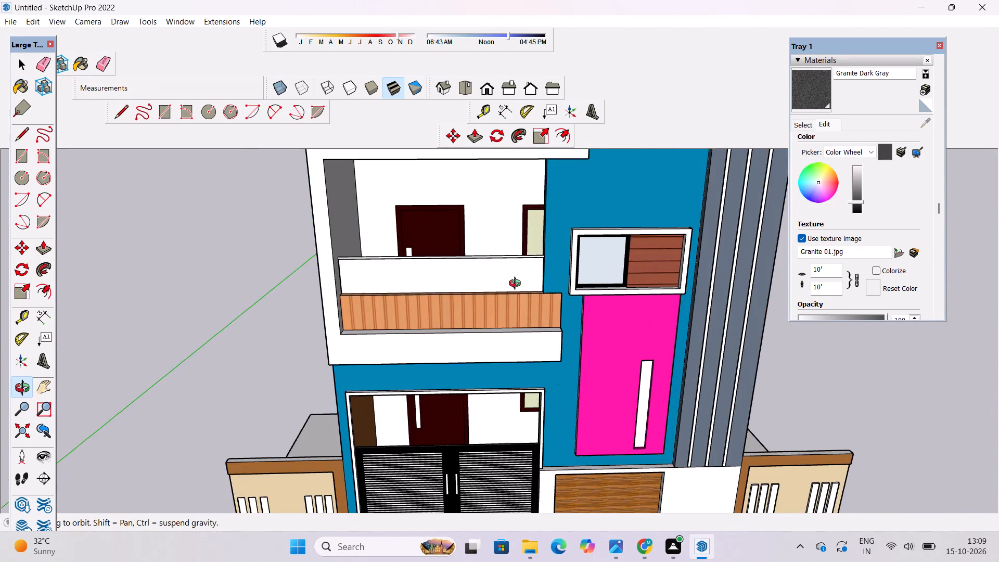
scroll(517, 285, "up", 4)
left_click_drag(514, 298, 501, 351, "shift")
left_click_drag(499, 354, 500, 321)
scroll(436, 311, "down", 2)
left_click_drag(437, 318, 404, 329, "shift")
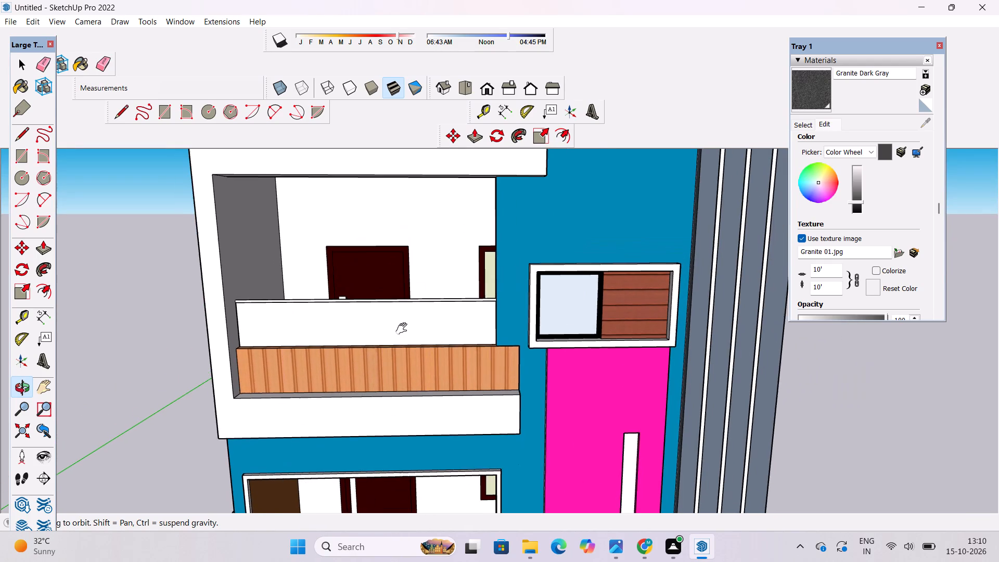
left_click_drag(403, 328, 408, 321, "shift")
scroll(425, 312, "down", 6)
left_click_drag(416, 361, 443, 293, "shift")
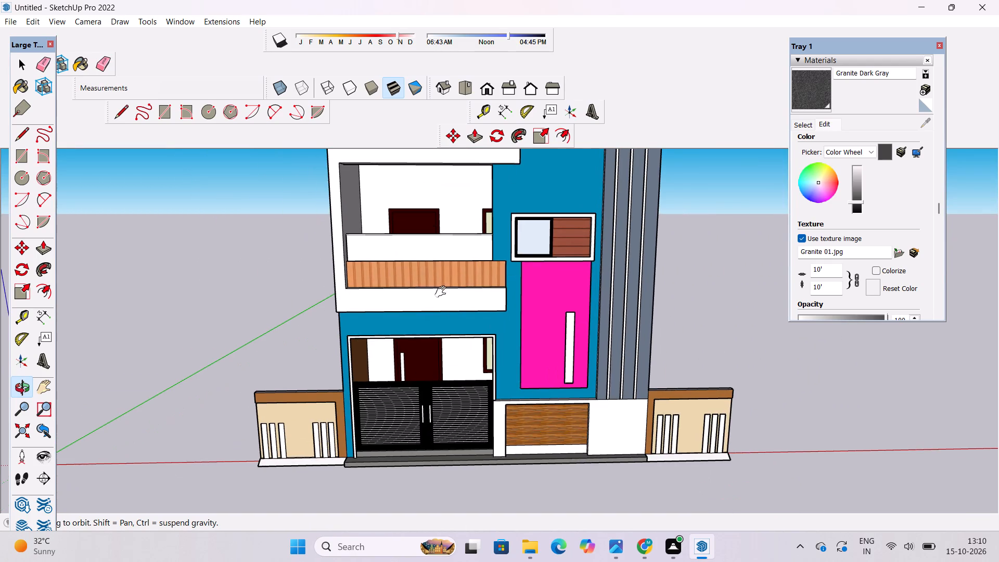
Paint the first-floor balcony floor with Stone Vein Gray from the Stone materials.
left_click_drag(426, 255, 425, 465)
scroll(431, 305, "up", 3)
left_click_drag(431, 308, 425, 345, "shift")
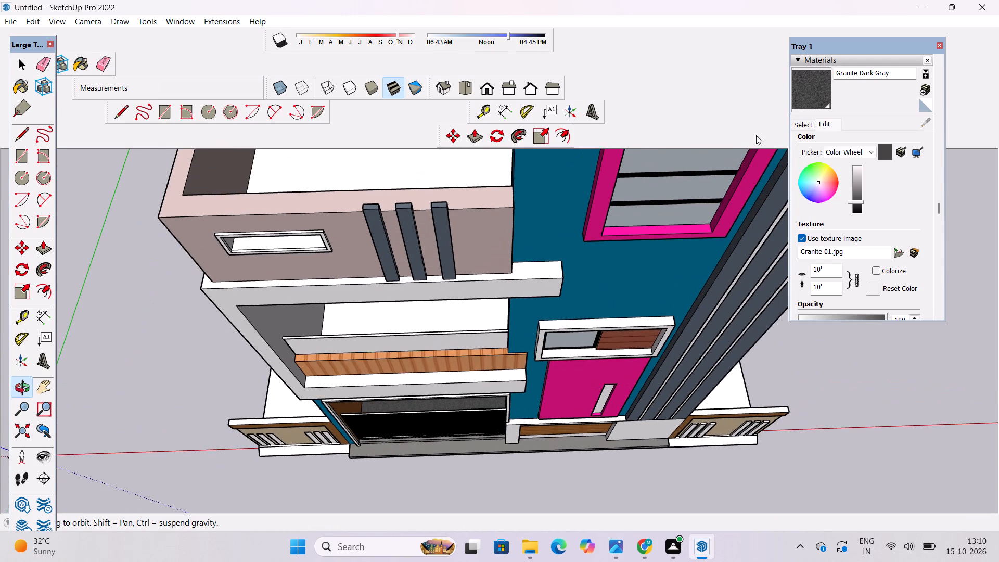
left_click(797, 126)
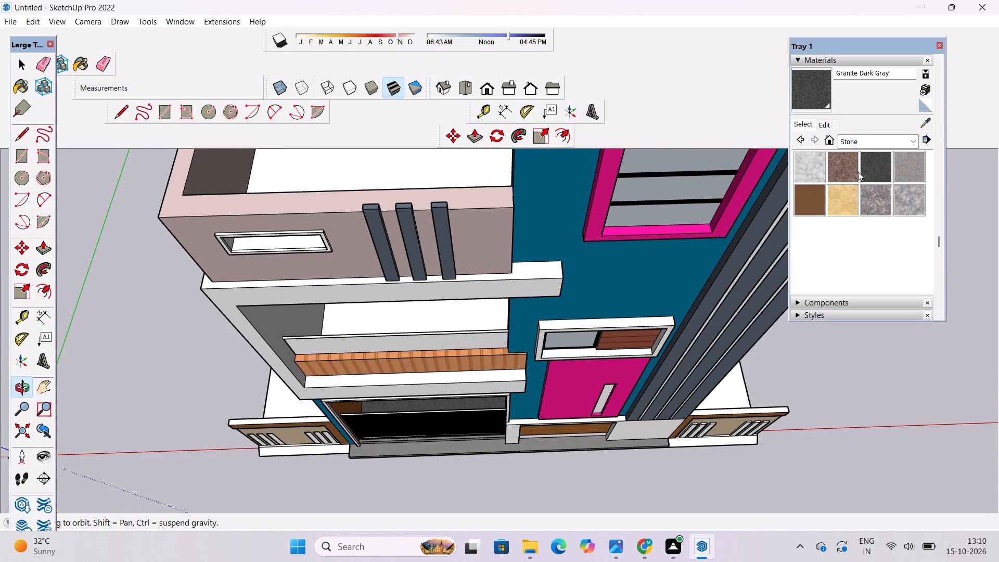
left_click(905, 194)
scroll(394, 335, "up", 8)
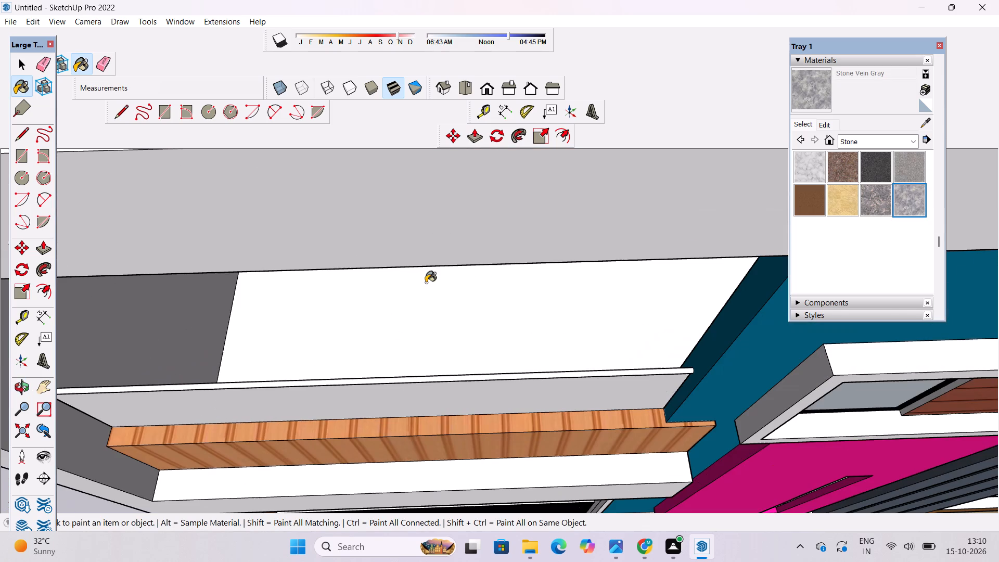
scroll(444, 324, "up", 1)
left_click(444, 324)
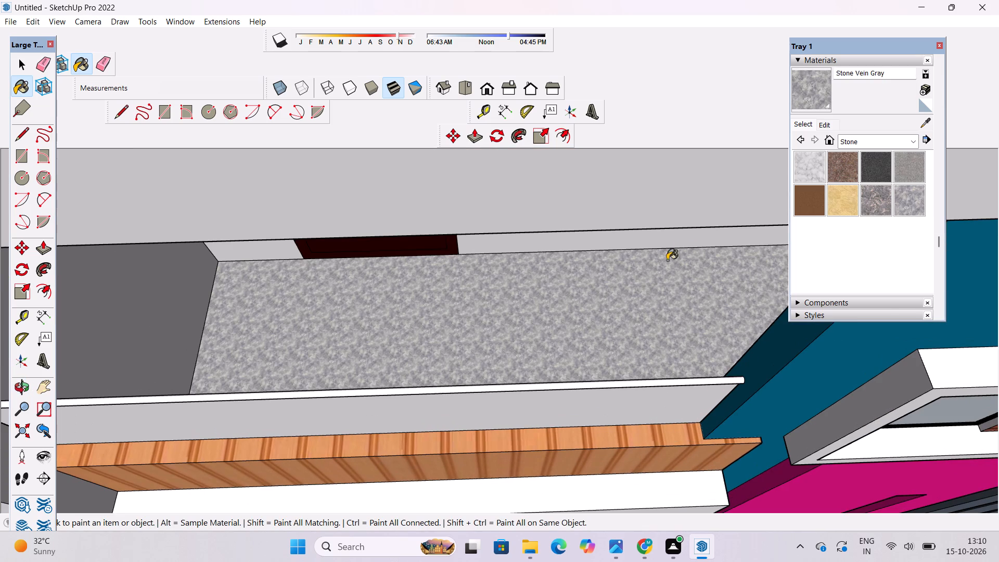
Set the texture size of Stone Vein Gray to 10' by 10'.
left_click(818, 125)
left_click(827, 287)
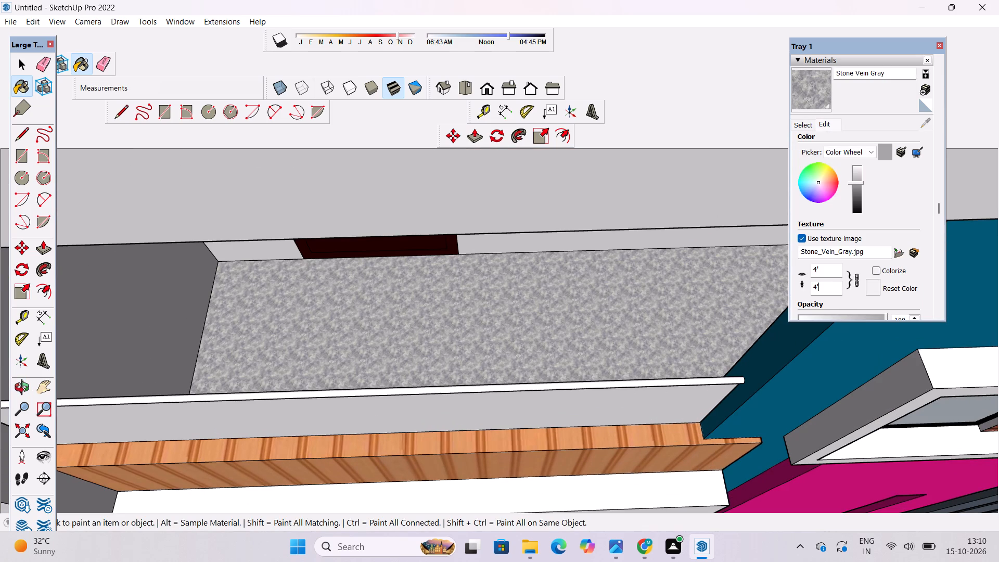
key("BackSpace")
key("BackSpace")
type("10")
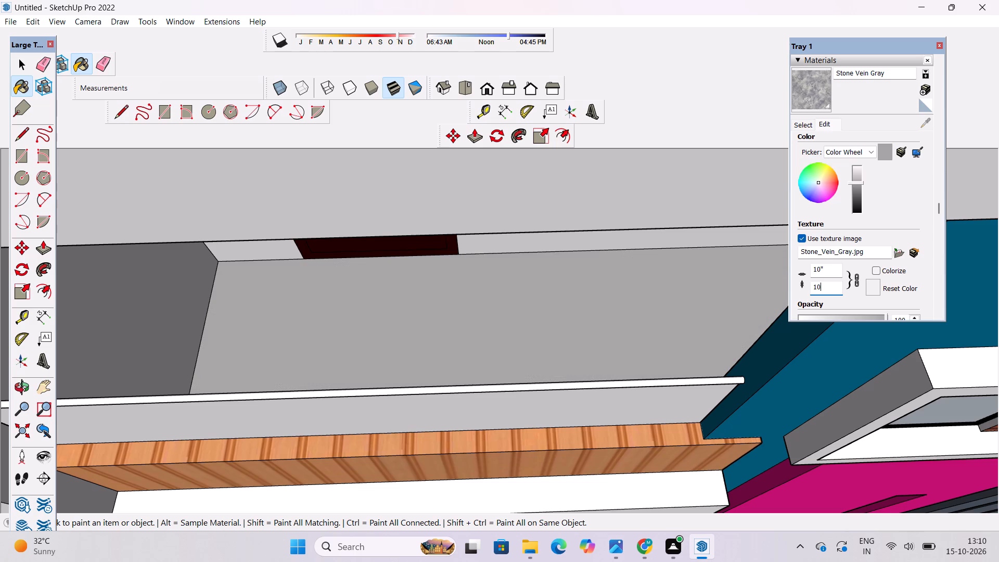
key("apostrophe")
key("Return")
key("space")
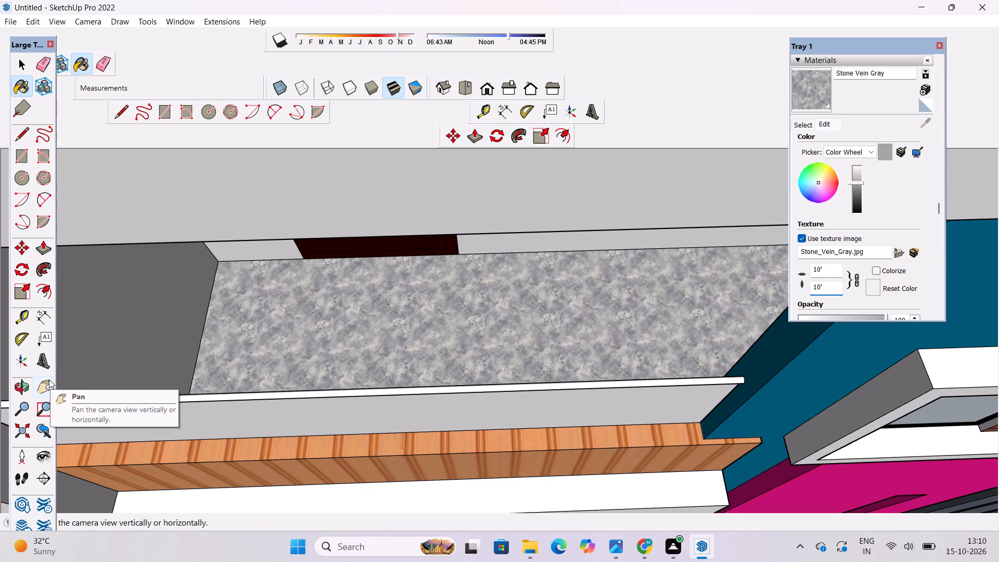
Examine the balcony, gate and front facade from several angles, checking the finishes applied so far.
left_click(19, 390)
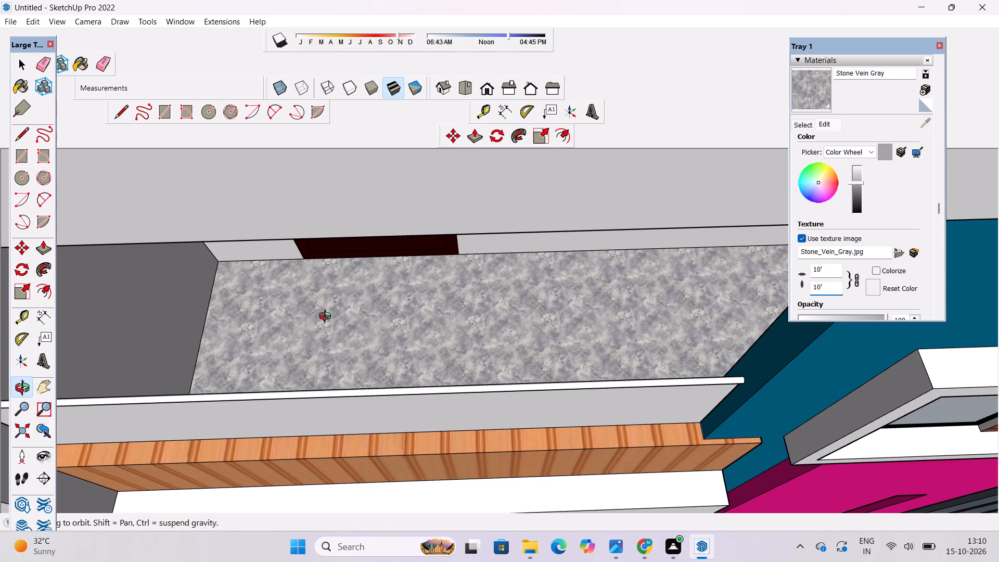
scroll(336, 320, "down", 12)
left_click_drag(363, 398, 547, 224)
scroll(495, 237, "up", 2)
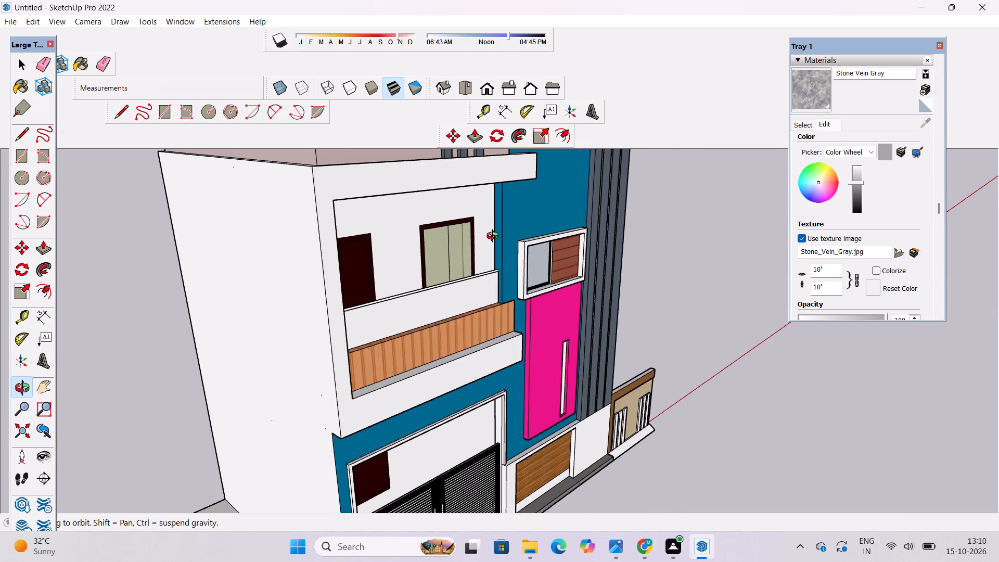
scroll(495, 237, "up", 3)
left_click_drag(450, 289, 229, 277)
scroll(235, 277, "down", 6)
left_click_drag(247, 283, 326, 356, "shift")
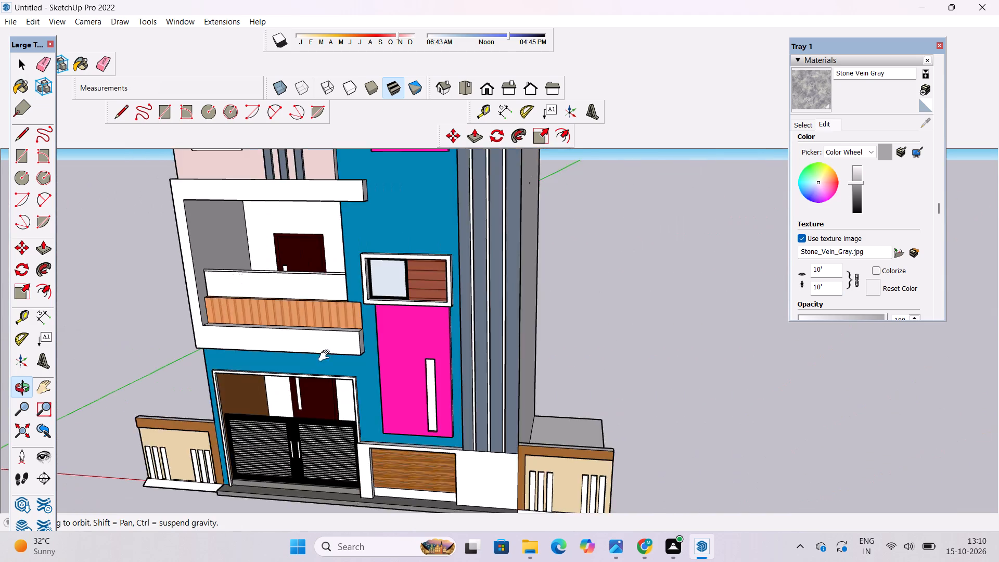
left_click_drag(326, 356, 355, 387, "shift")
left_click_drag(361, 397, 378, 301)
left_click_drag(395, 355, 398, 309, "shift")
left_click_drag(405, 317, 415, 321)
left_click_drag(420, 327, 427, 296, "shift")
scroll(427, 298, "down", 4)
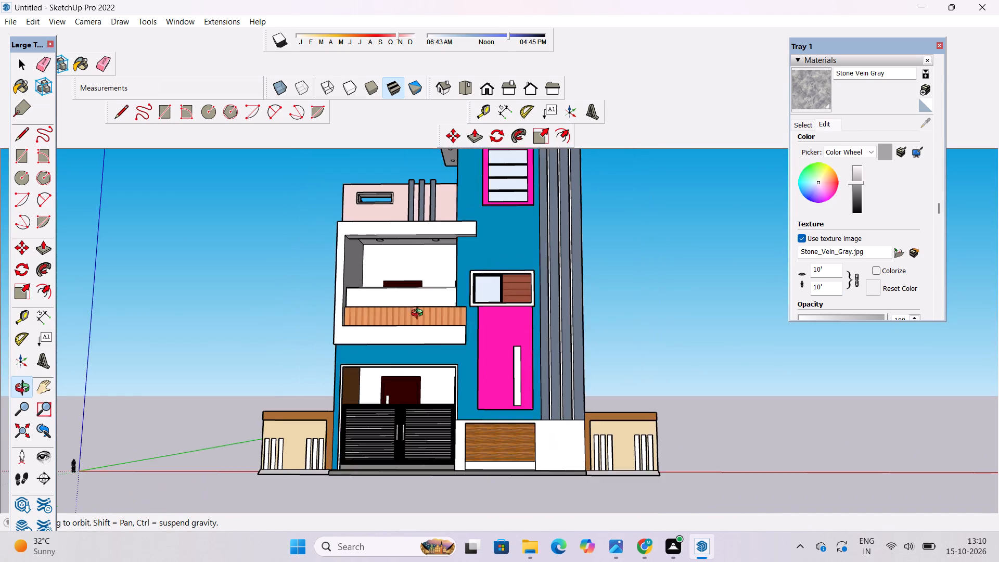
left_click_drag(396, 369, 414, 387)
Paint the ground-floor porch ceiling and the first-floor balcony ceiling with 0118_Thistle from the Colors-Named materials.
left_click(802, 124)
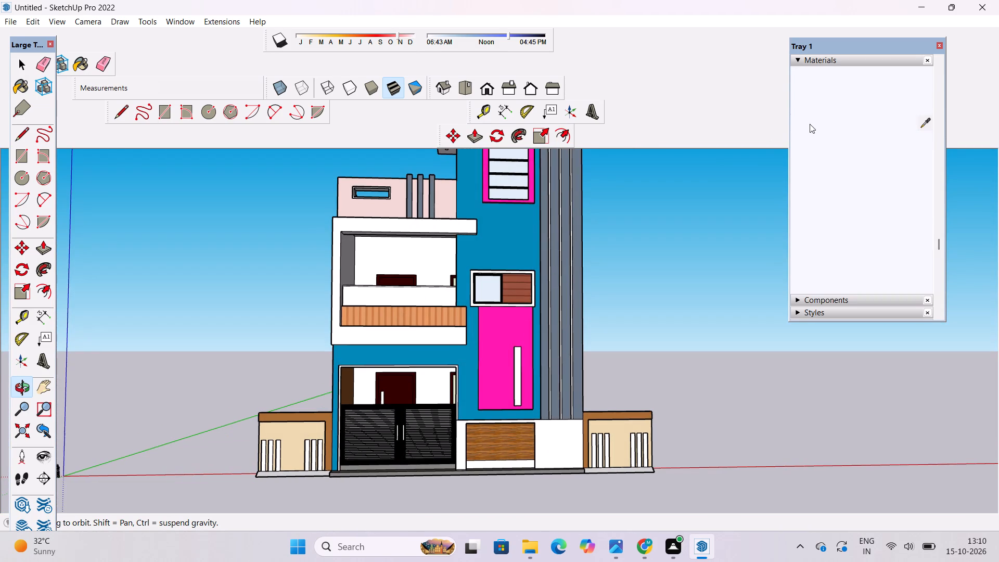
left_click(863, 136)
left_click(894, 196)
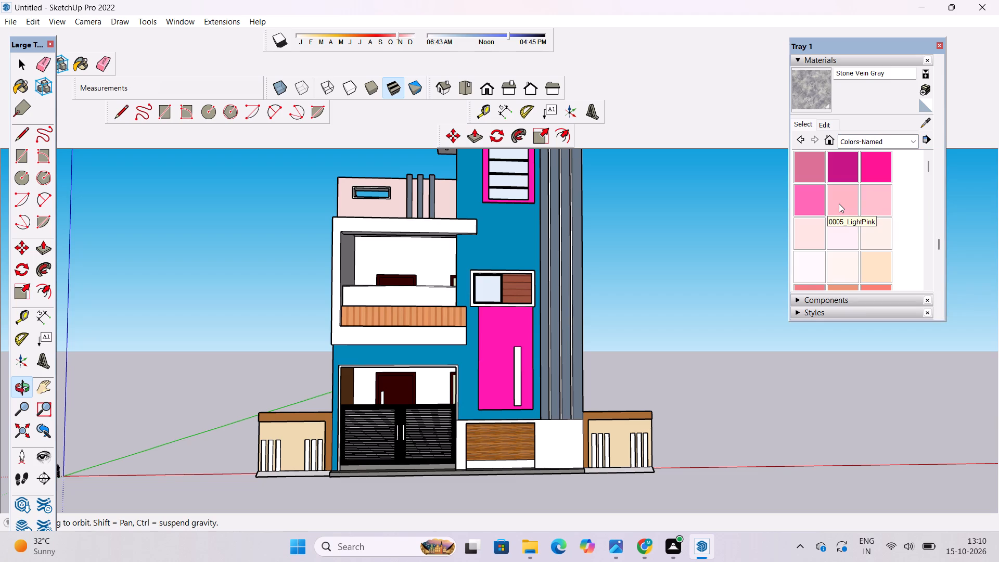
scroll(839, 203, "down", 14)
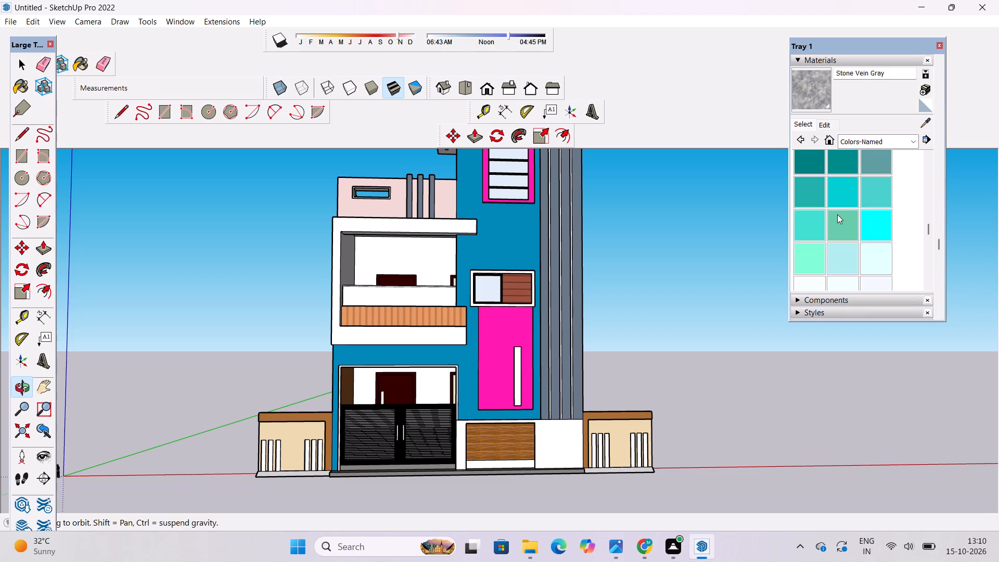
scroll(837, 217, "down", 6)
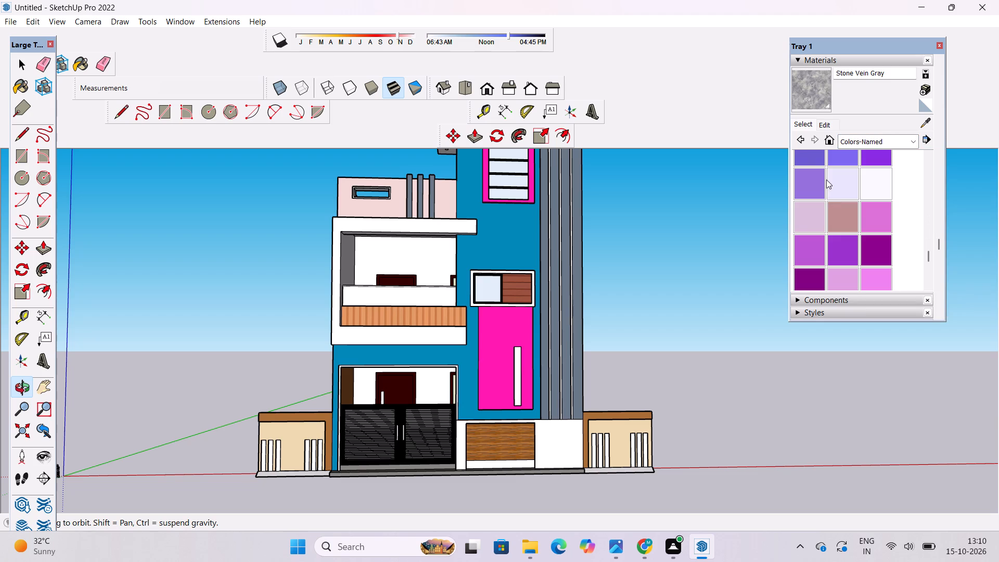
left_click(807, 222)
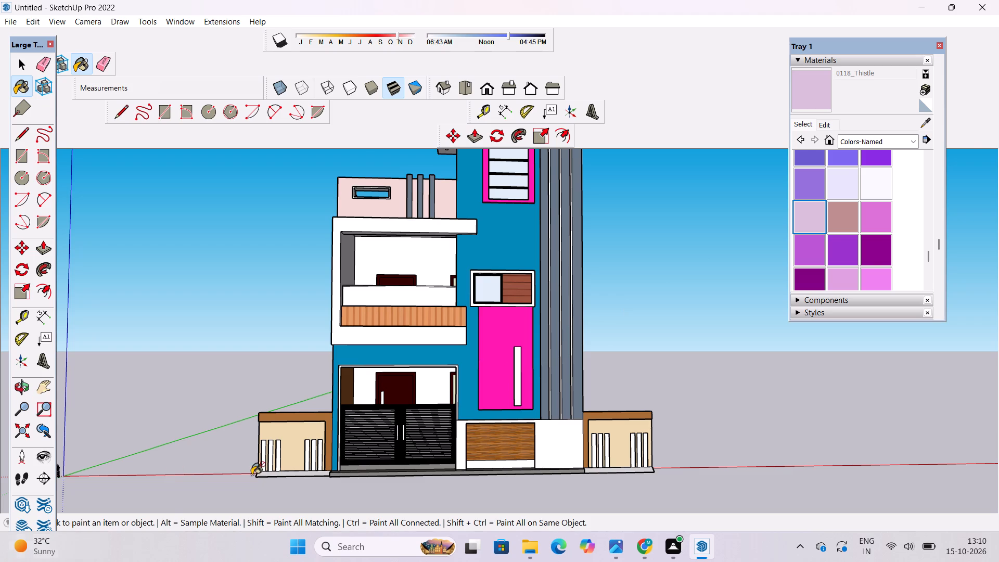
scroll(290, 444, "up", 11)
key("o")
left_click_drag(492, 443, 492, 363)
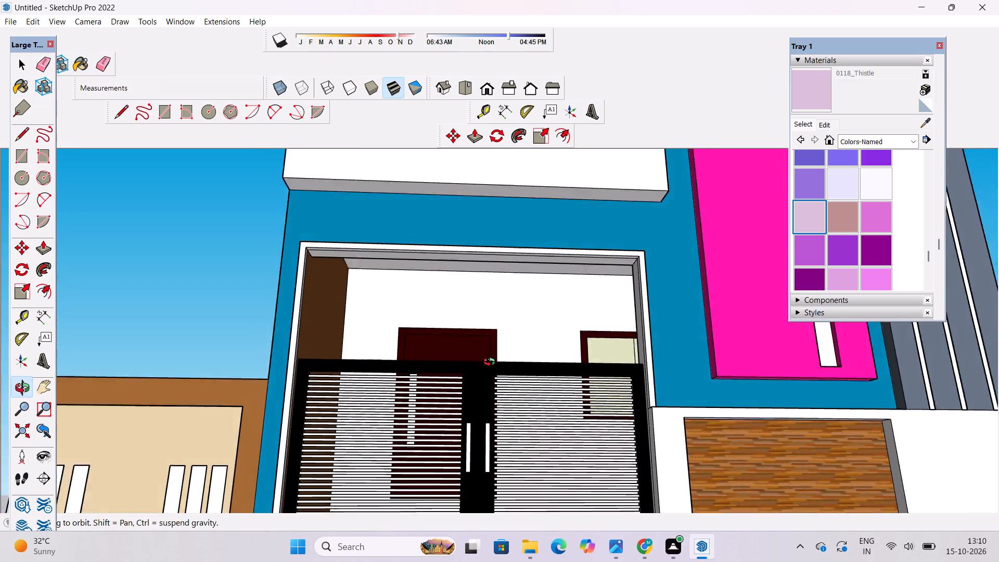
left_click_drag(492, 363, 475, 306)
left_click_drag(454, 333, 439, 379, "shift")
left_click(814, 99)
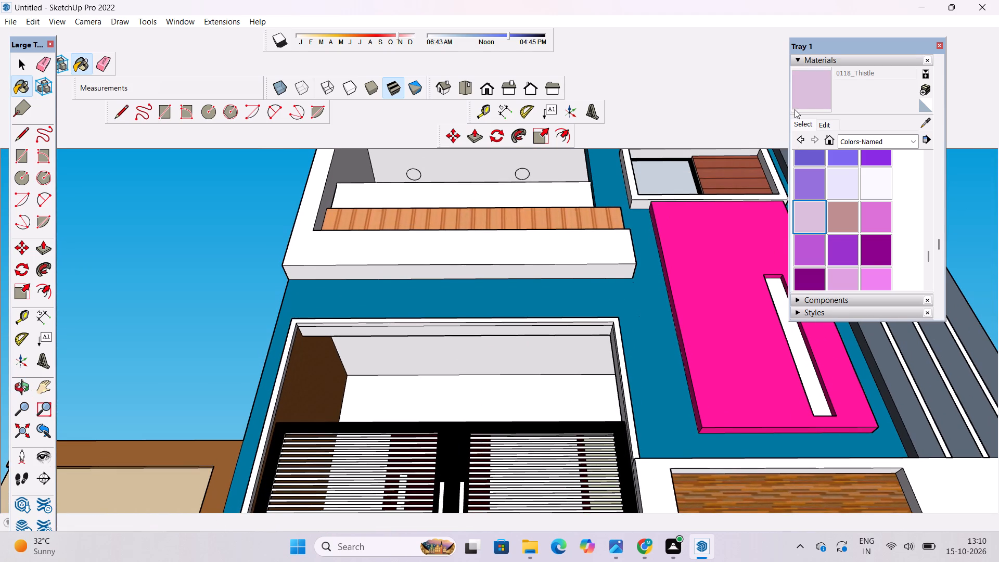
left_click(538, 355)
scroll(496, 480, "down", 6)
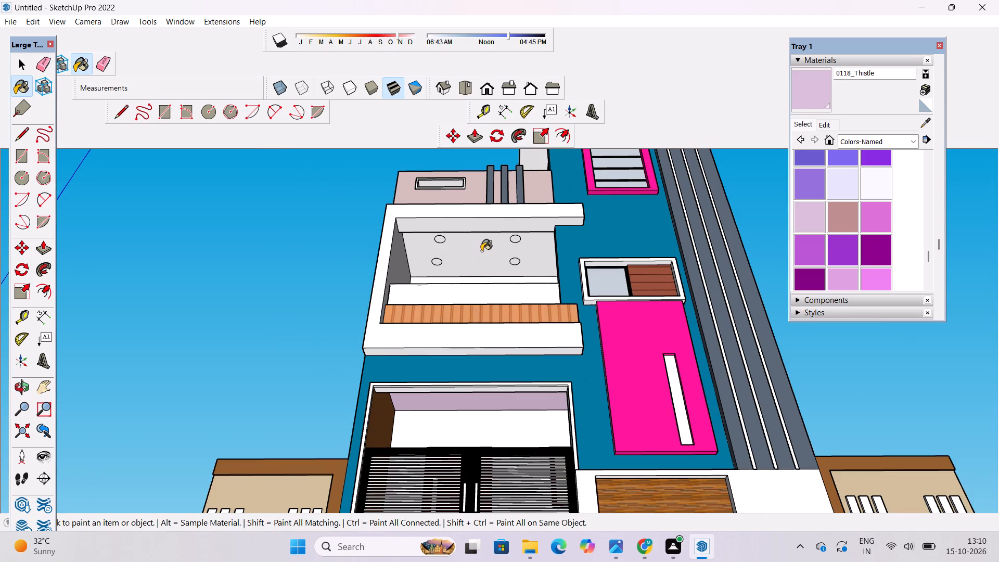
left_click(481, 251)
Examine the whole front elevation, including the balcony, terrace, porch and base, for surfaces still needing a finish.
key("o")
left_click_drag(446, 311, 500, 561)
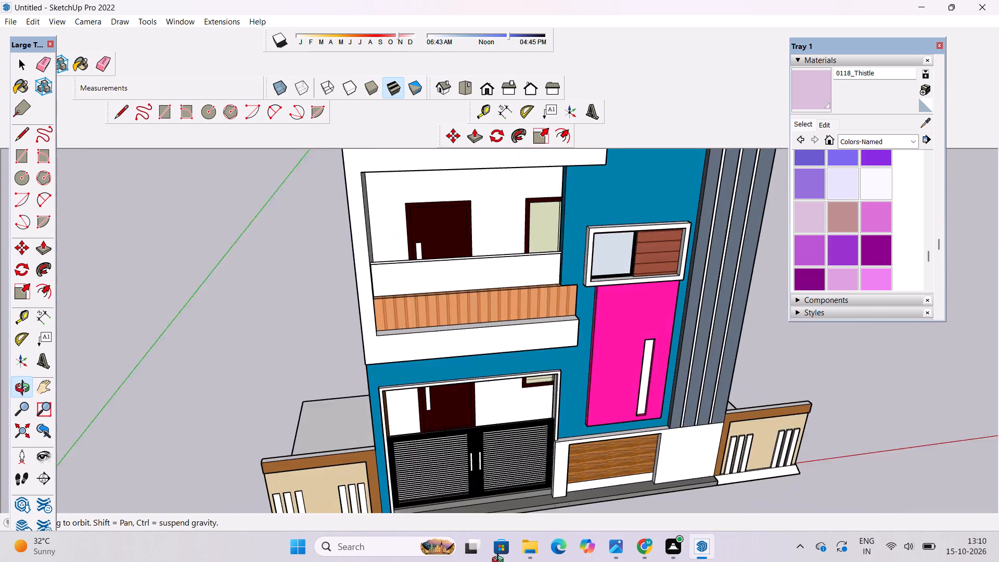
left_click_drag(500, 561, 496, 539)
left_click_drag(406, 286, 447, 444, "shift")
left_click_drag(446, 437, 411, 363, "shift")
left_click_drag(411, 363, 428, 417, "shift")
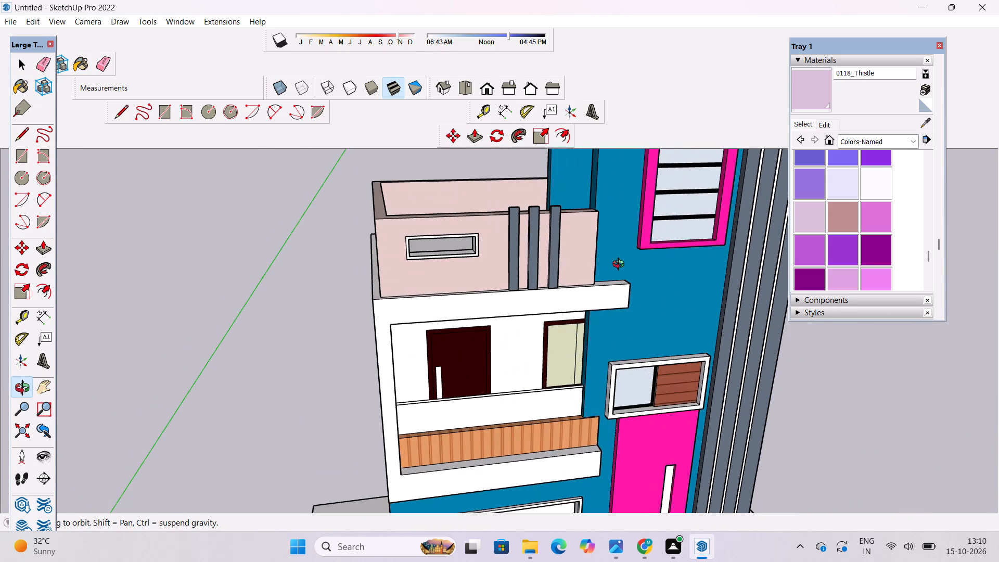
left_click_drag(625, 354, 588, 303)
left_click_drag(547, 354, 526, 304, "shift")
left_click_drag(497, 340, 594, 340)
left_click_drag(586, 341, 550, 350)
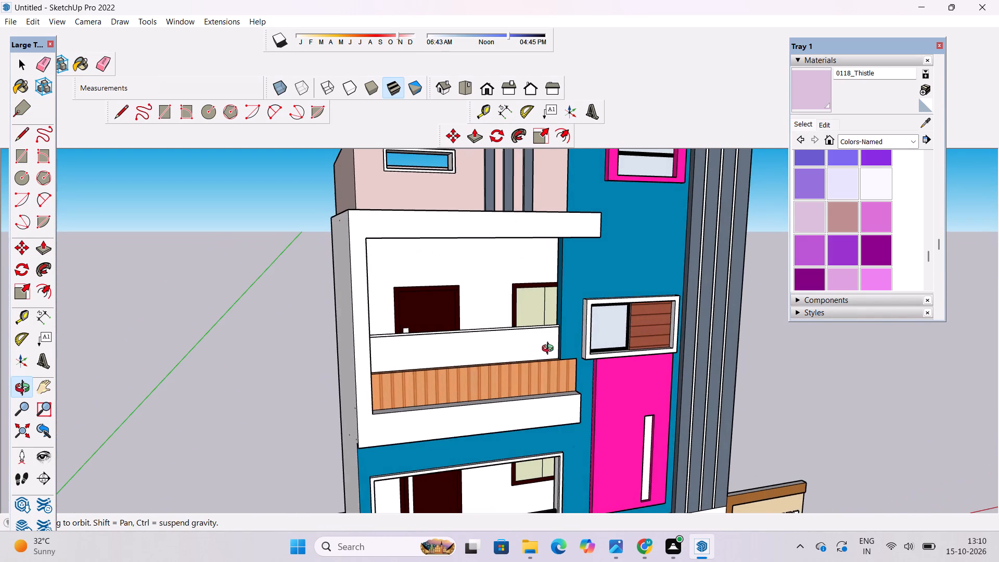
left_click_drag(550, 350, 551, 350)
scroll(483, 326, "down", 10)
left_click_drag(586, 386, 507, 372)
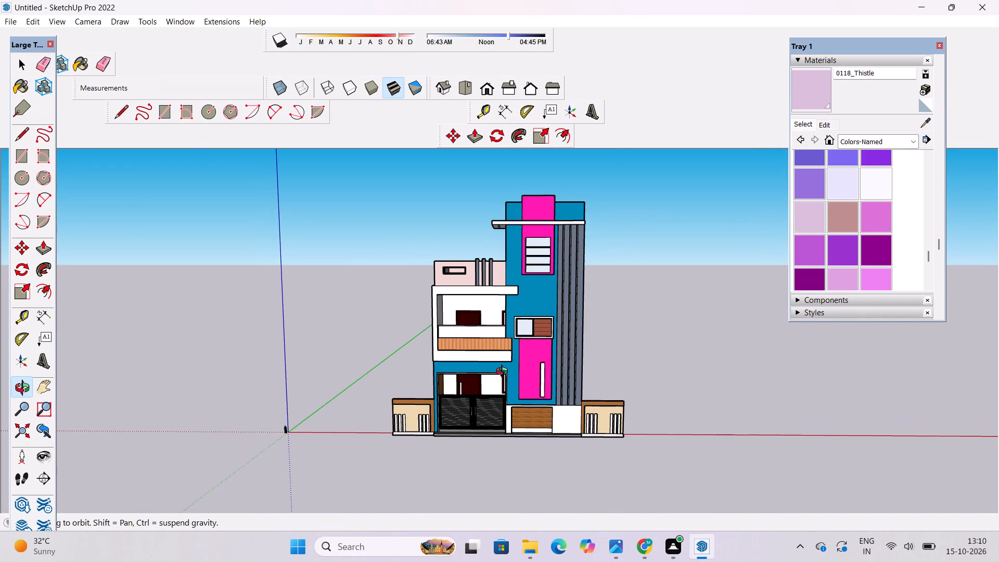
scroll(504, 373, "up", 3)
left_click_drag(500, 373, 459, 367, "shift")
left_click_drag(453, 378, 490, 391)
scroll(456, 423, "up", 4)
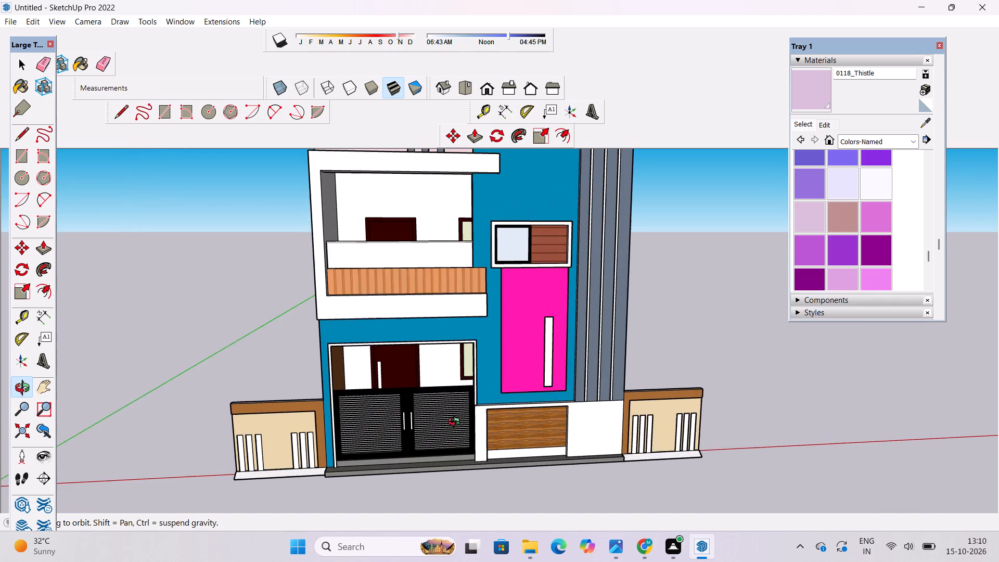
left_click_drag(456, 423, 446, 368, "shift")
left_click_drag(446, 368, 460, 428, "shift")
left_click_drag(546, 462, 540, 462, "shift")
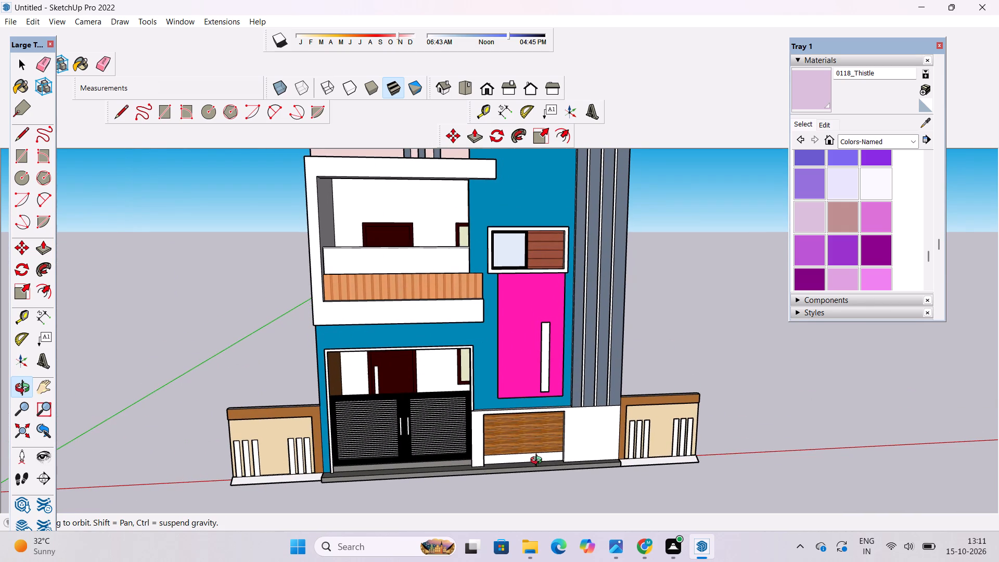
left_click_drag(565, 456, 556, 460)
left_click_drag(556, 460, 537, 466)
Paint the base strips of both side compound walls with Brick Basket from the Brick, Cladding and Siding materials.
left_click(859, 142)
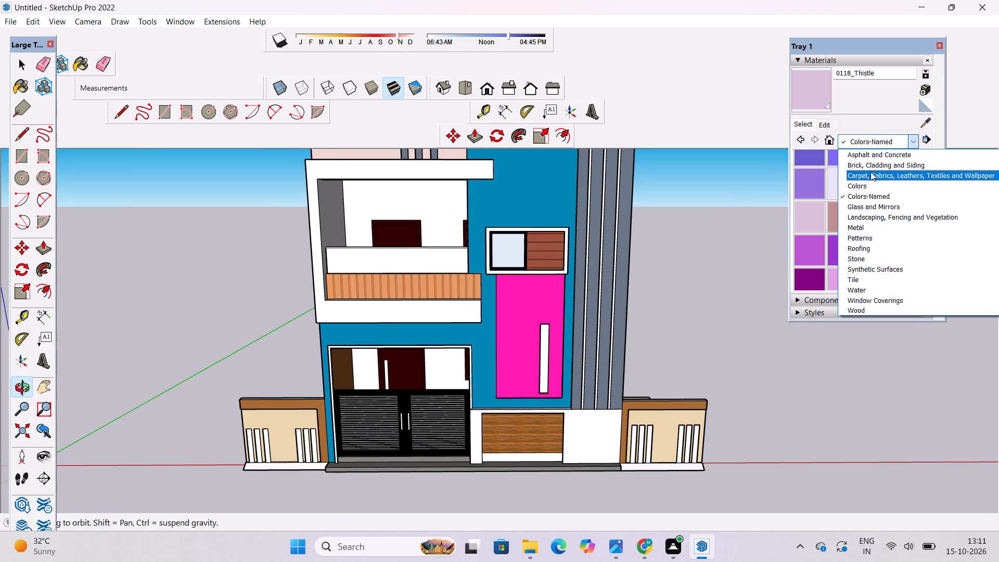
left_click(872, 164)
scroll(856, 220, "down", 1)
scroll(849, 218, "up", 1)
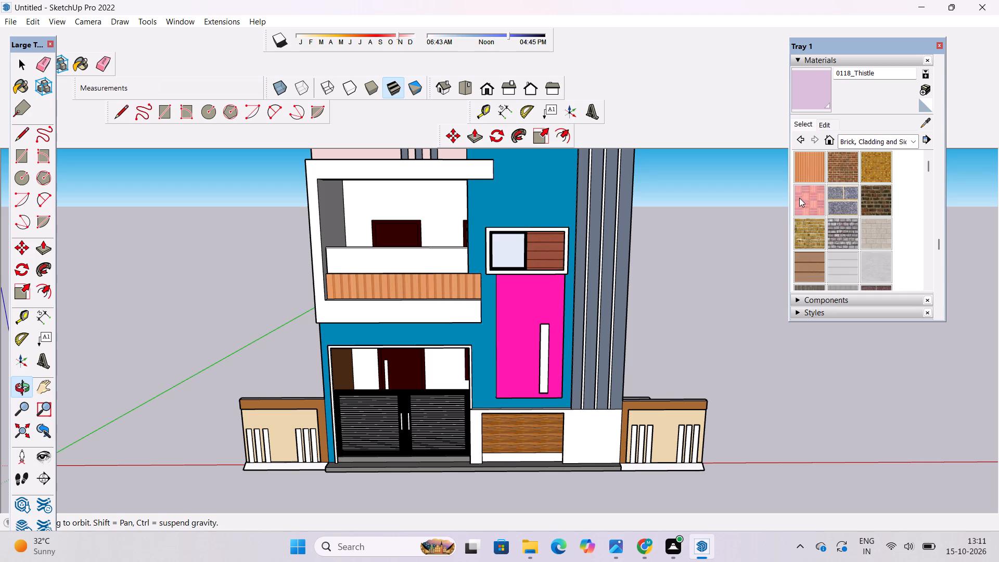
left_click(799, 198)
scroll(671, 479, "up", 15)
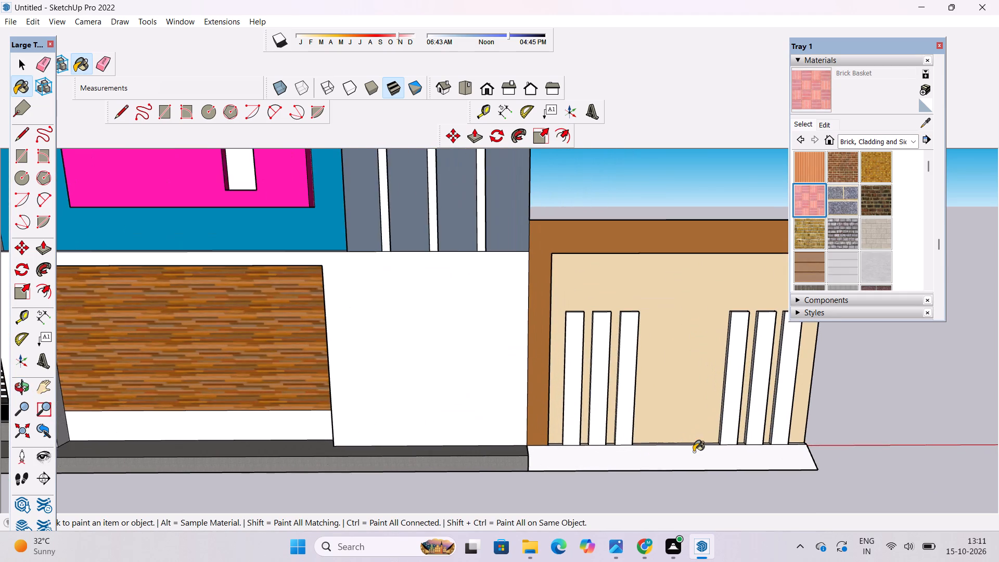
left_click(694, 452)
scroll(749, 400, "down", 8)
scroll(432, 455, "down", 8)
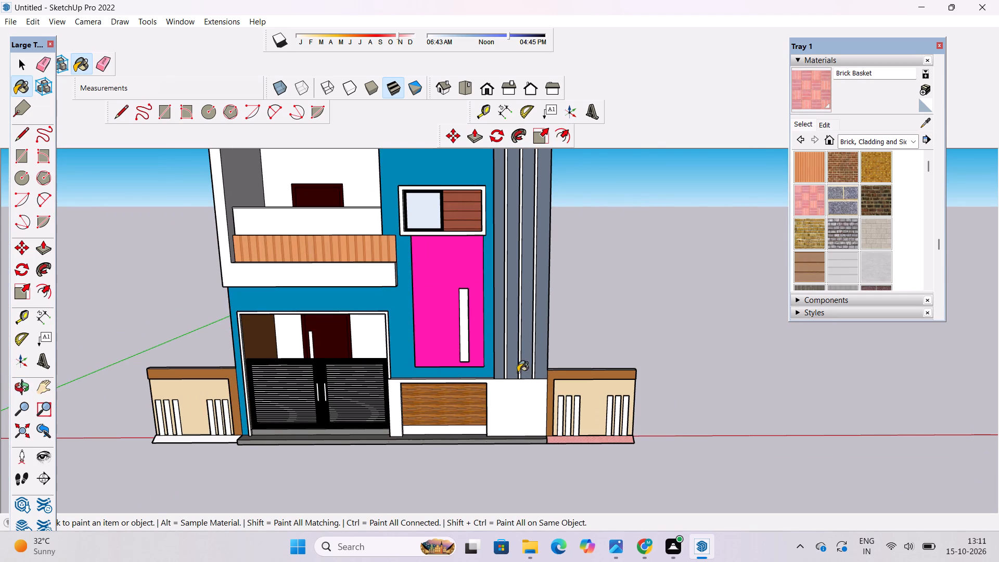
scroll(214, 444, "up", 10)
left_click(251, 430)
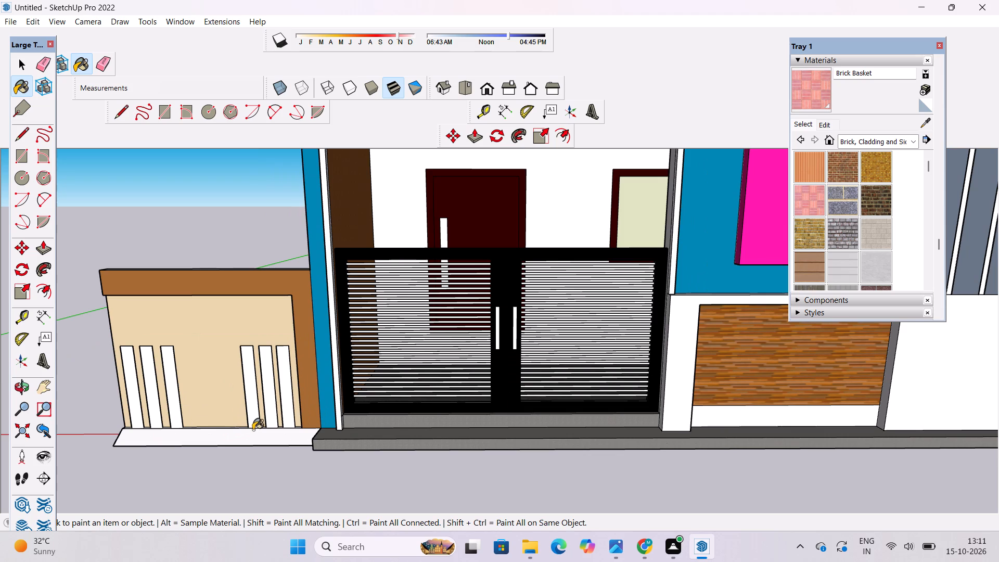
scroll(164, 457, "down", 5)
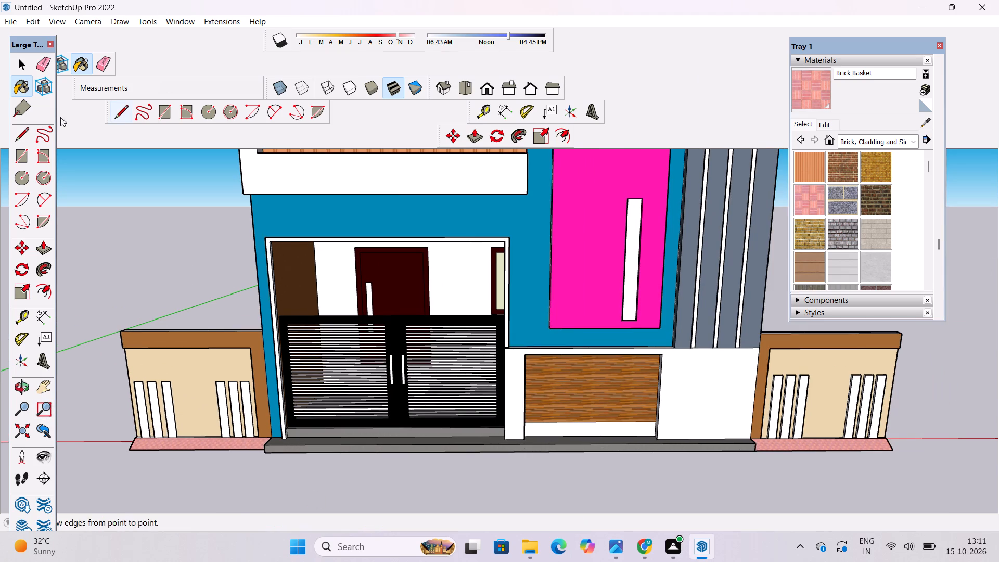
Examine the compound wall bases and the overall facade from oblique and low angles.
left_click(18, 388)
scroll(124, 295, "down", 5)
left_click_drag(126, 315, 255, 304)
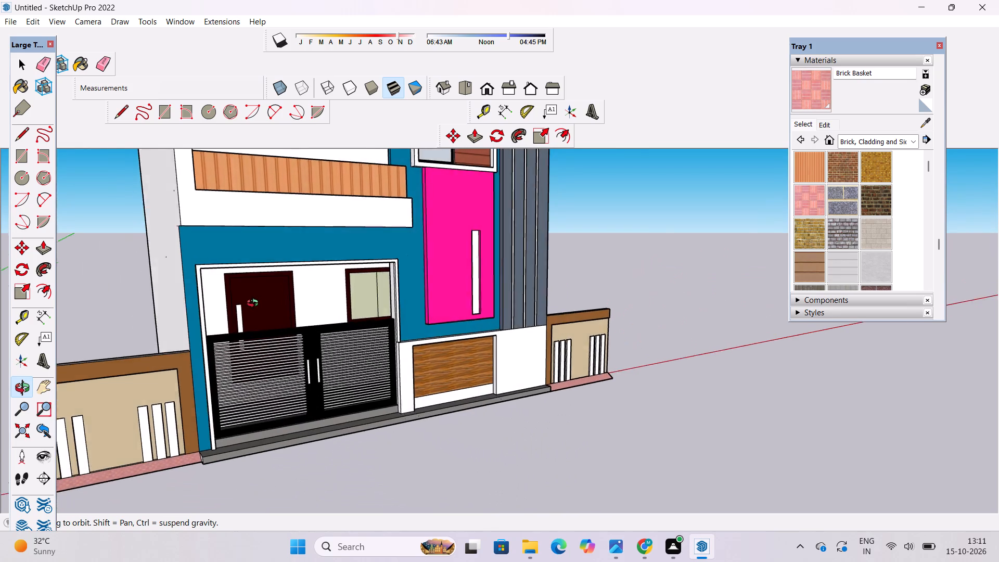
left_click_drag(255, 304, 254, 304)
scroll(249, 299, "down", 8)
left_click_drag(334, 352, 158, 303)
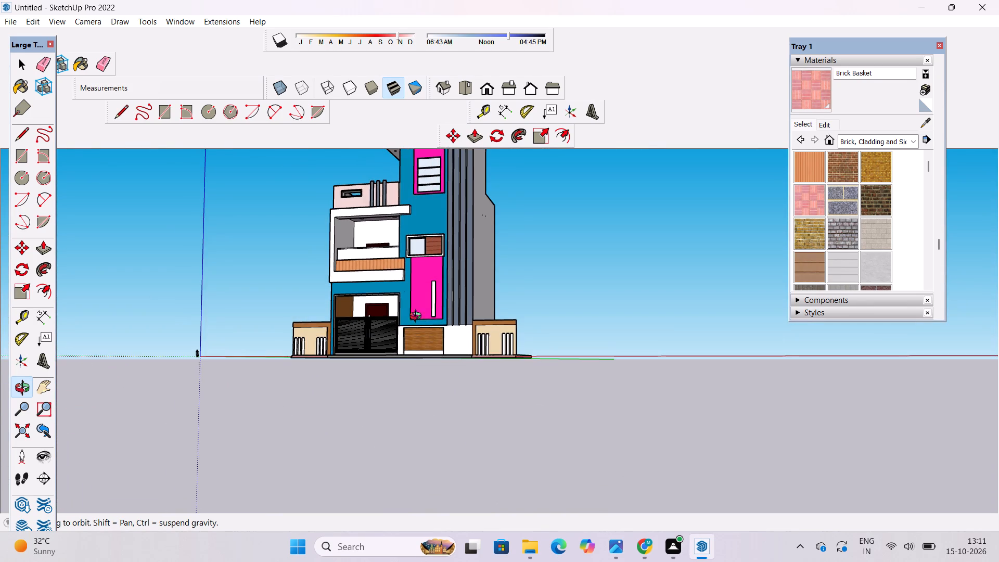
Examine the blank side wall, the compound wall and the base of the building from high, low and oblique angles.
scroll(520, 285, "up", 9)
left_click_drag(536, 306, 270, 464)
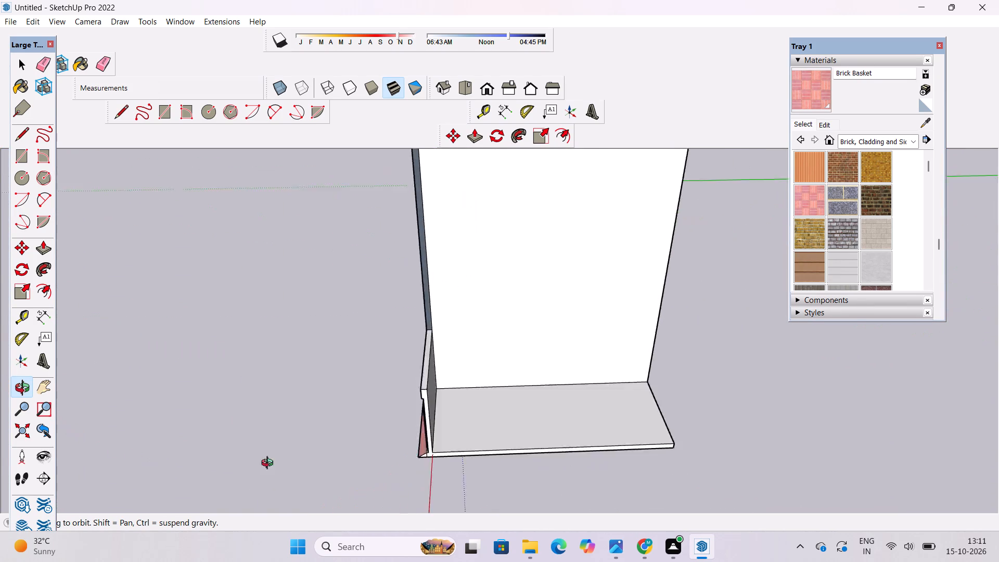
left_click_drag(270, 464, 477, 371)
left_click(477, 371)
left_click_drag(422, 404, 349, 523)
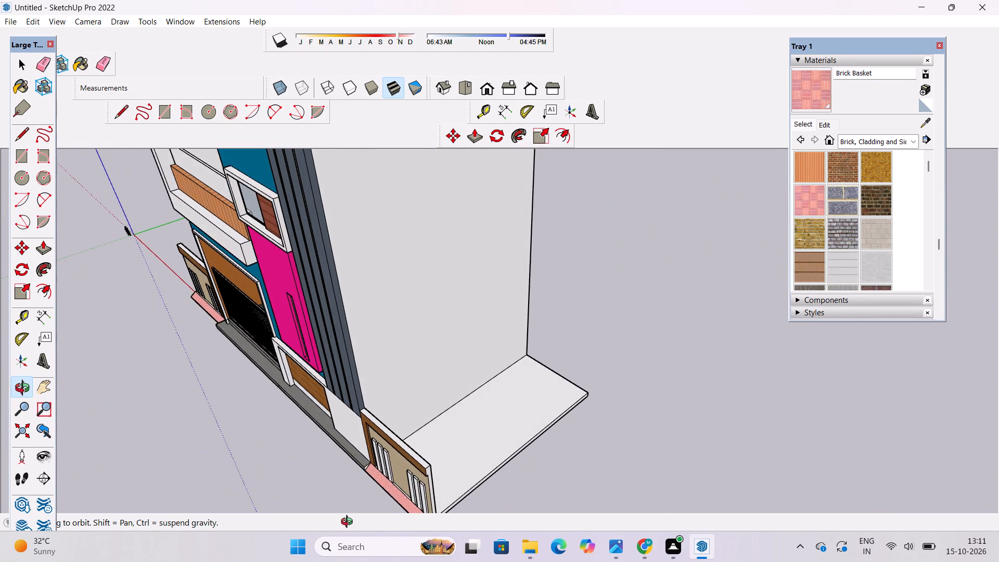
left_click_drag(349, 523, 391, 326)
scroll(415, 278, "down", 6)
left_click_drag(152, 430, 337, 420)
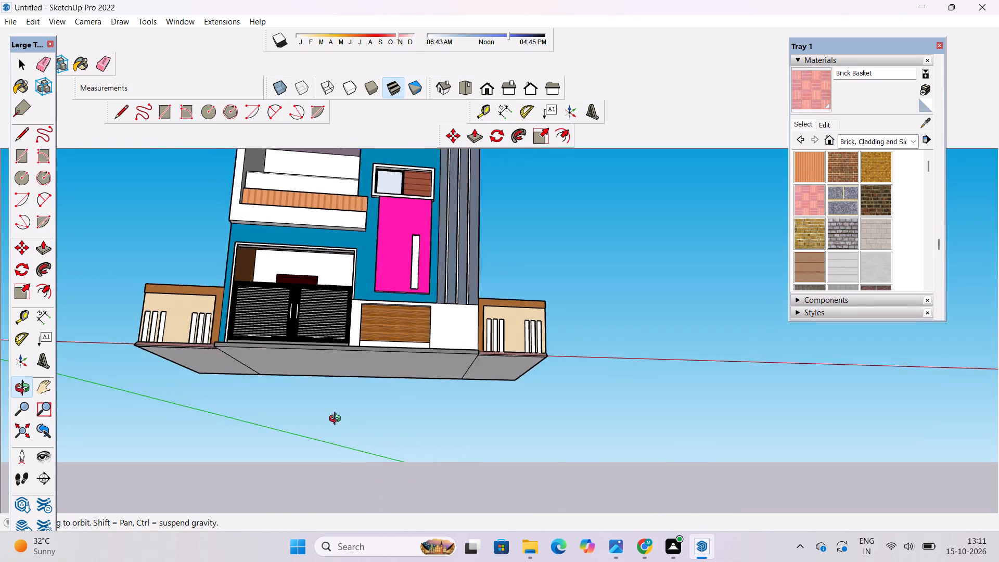
left_click_drag(337, 420, 354, 431)
left_click_drag(312, 301, 320, 417, "shift")
left_click_drag(361, 371, 353, 432)
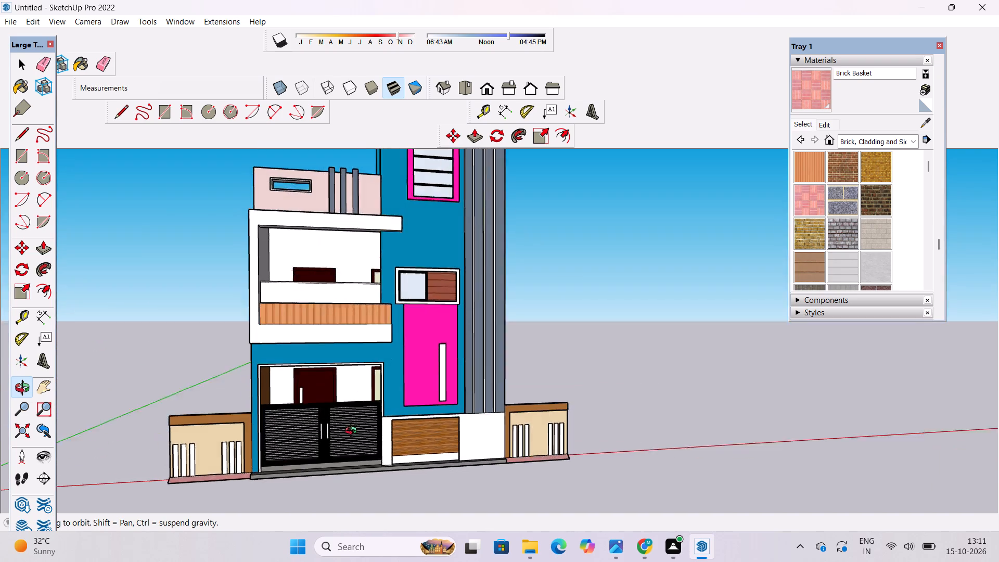
left_click_drag(353, 432, 350, 459)
Examine the balcony, porch and terrace front up close for surfaces still lacking a finish.
scroll(348, 430, "up", 3)
left_click_drag(358, 413, 324, 464, "shift")
left_click_drag(323, 464, 281, 436)
left_click_drag(274, 437, 407, 436)
left_click_drag(407, 436, 413, 417, "shift")
left_click_drag(414, 416, 421, 424)
left_click_drag(421, 428, 372, 481, "shift")
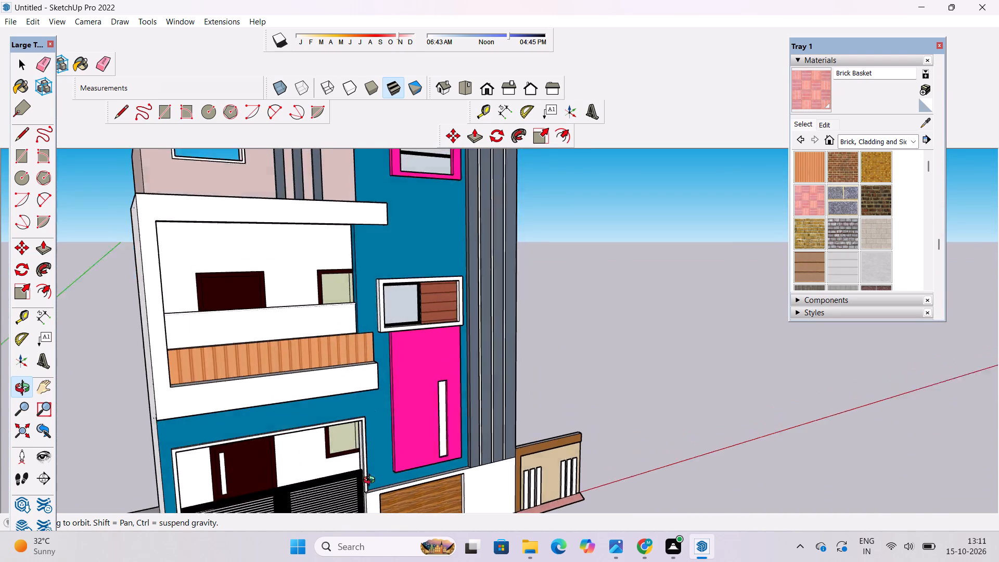
left_click_drag(372, 481, 308, 499, "shift")
left_click_drag(321, 448, 332, 478, "shift")
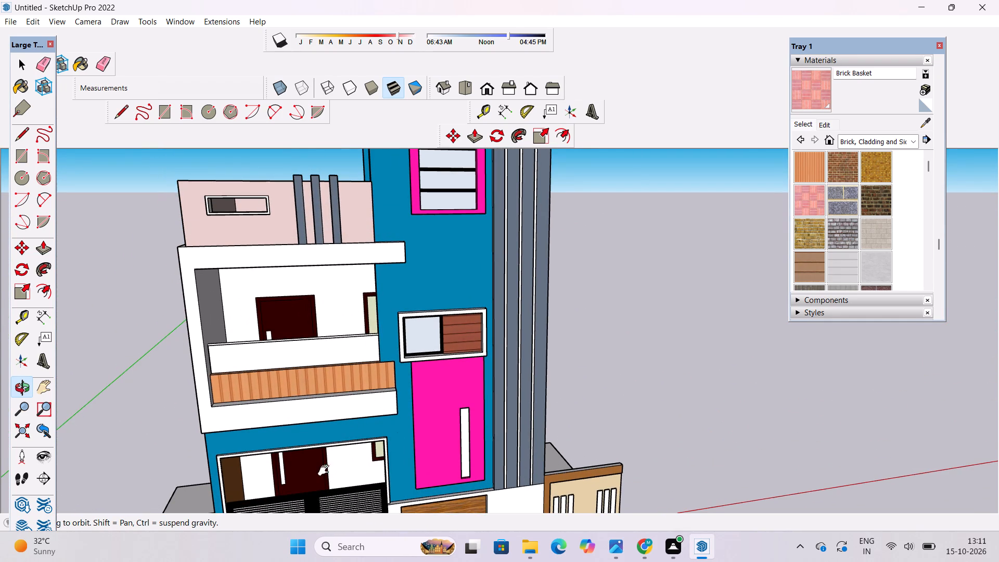
left_click_drag(326, 470, 326, 388, "shift")
scroll(325, 382, "down", 5)
left_click_drag(319, 397, 385, 416)
scroll(378, 411, "down", 6)
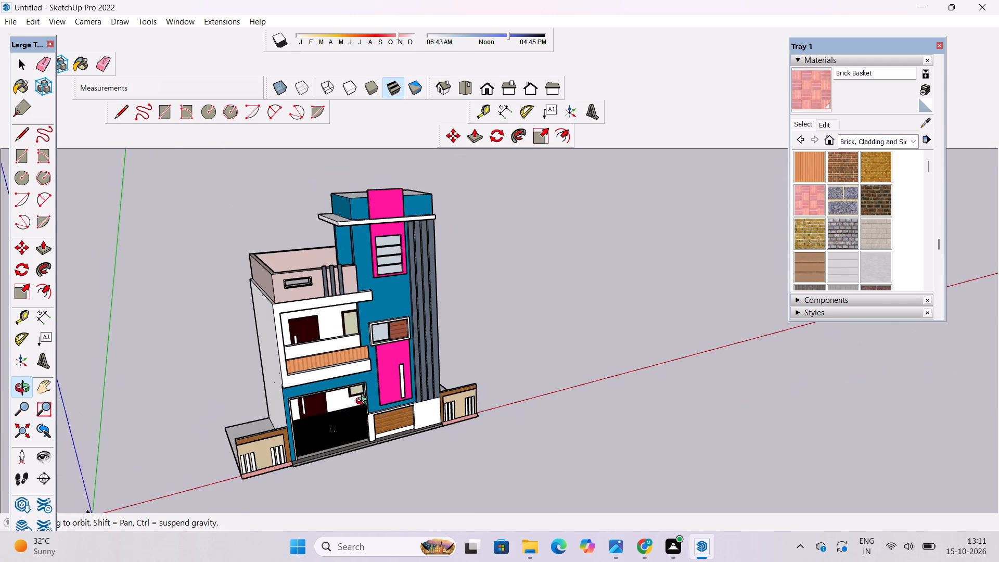
Examine the building's rear, side walls and terrace from all around for unpainted surfaces.
scroll(364, 402, "down", 3)
left_click_drag(280, 413, 625, 364)
left_click_drag(539, 399, 361, 425)
left_click_drag(284, 451, 556, 441)
scroll(472, 382, "up", 3)
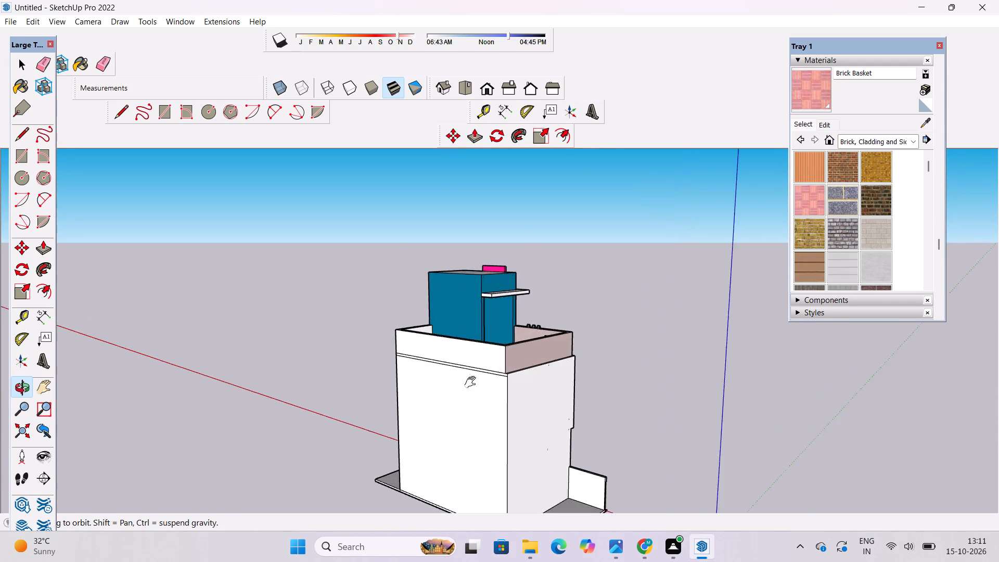
scroll(472, 382, "up", 2)
left_click_drag(455, 380, 300, 480, "shift")
left_click_drag(308, 481, 346, 482)
key("e")
left_click_drag(329, 470, 329, 490)
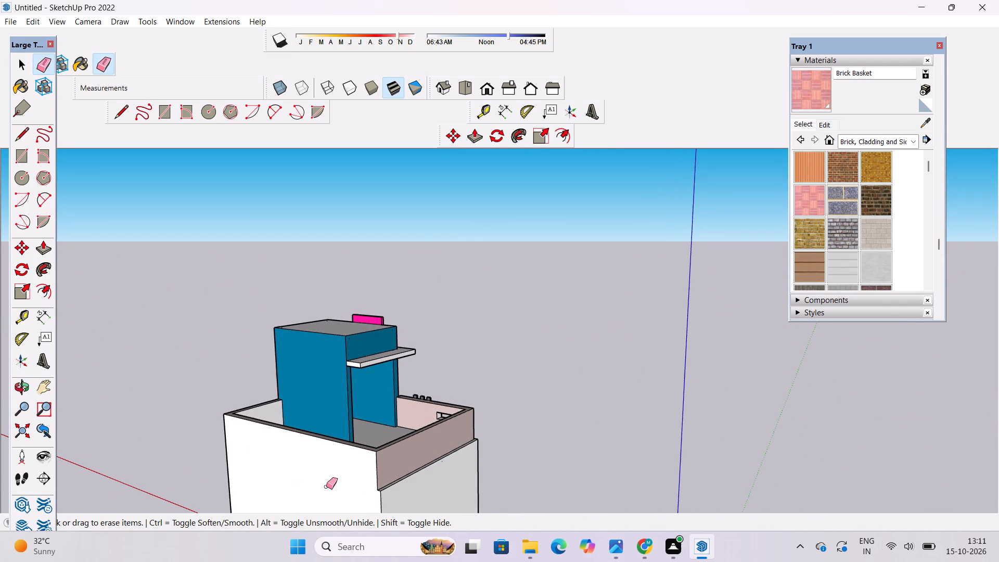
key("o")
left_click_drag(542, 391, 0, 561)
left_click_drag(642, 390, 582, 249)
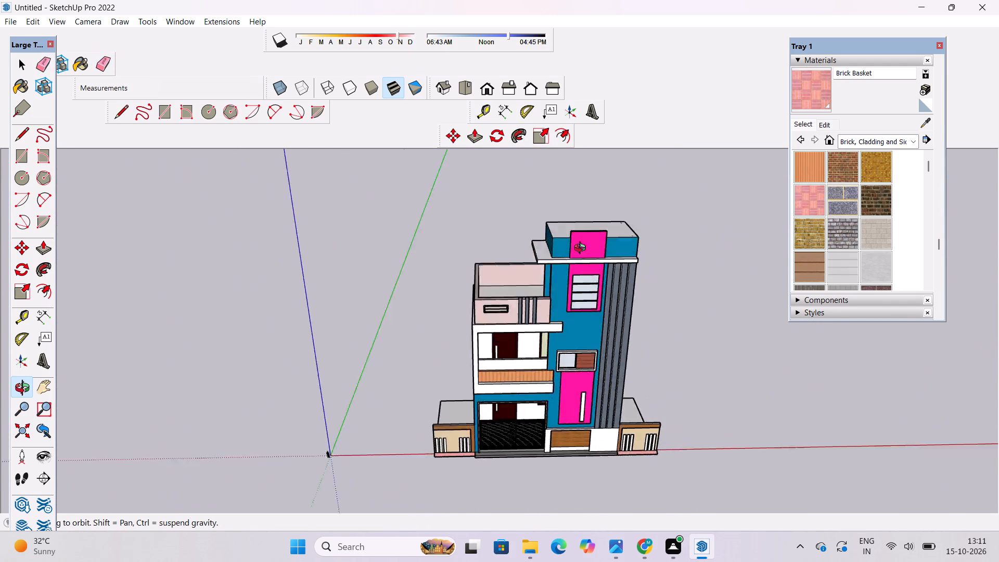
left_click_drag(582, 249, 577, 230)
left_click_drag(550, 341, 917, 392)
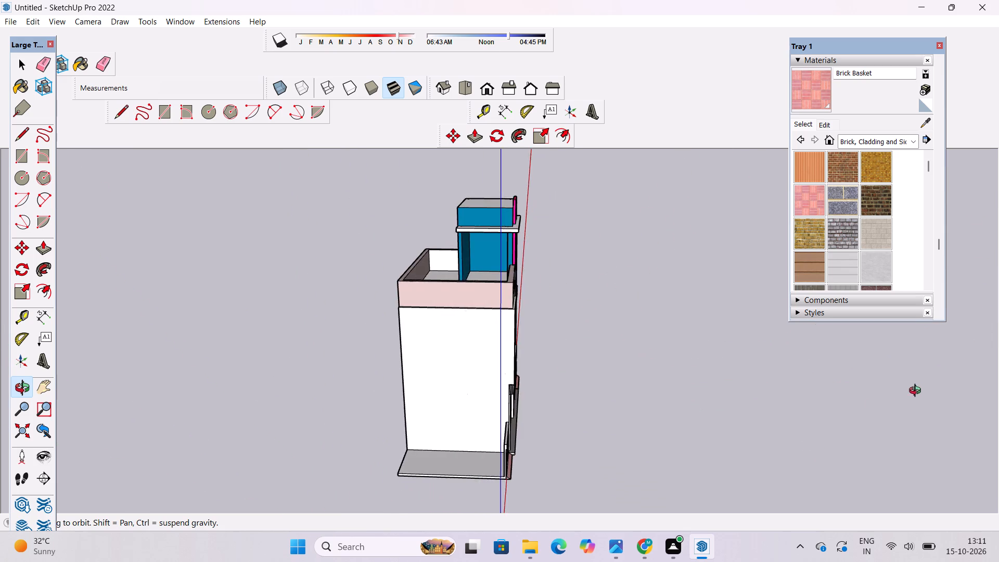
left_click_drag(917, 392, 537, 413)
scroll(528, 359, "down", 5)
left_click_drag(532, 407, 532, 343, "shift")
left_click_drag(532, 347, 544, 273)
left_click_drag(530, 308, 546, 382, "shift")
Paint the outer side wall next to the slate fins with 0009_Linen from the Colors-Named materials.
left_click(853, 145)
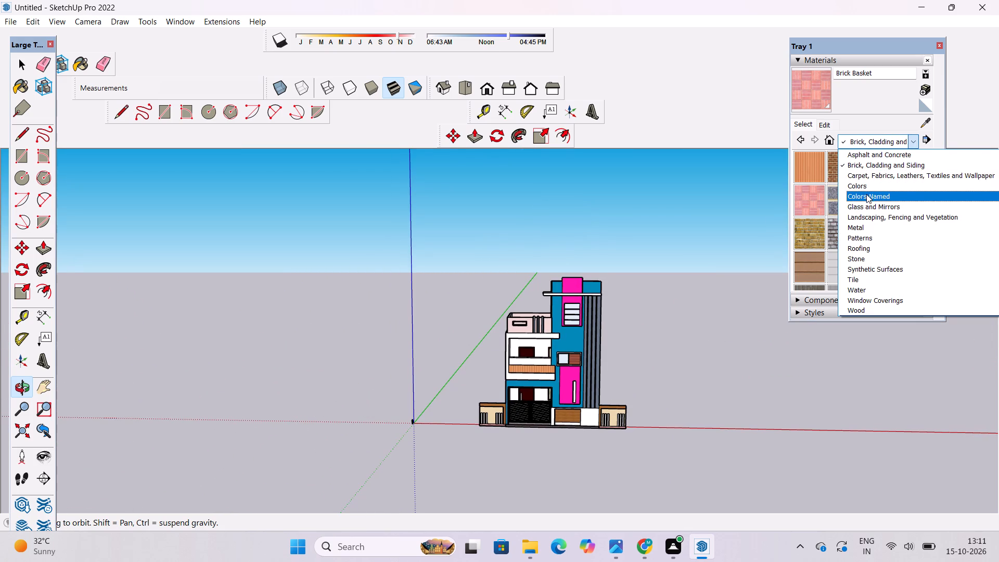
left_click(866, 194)
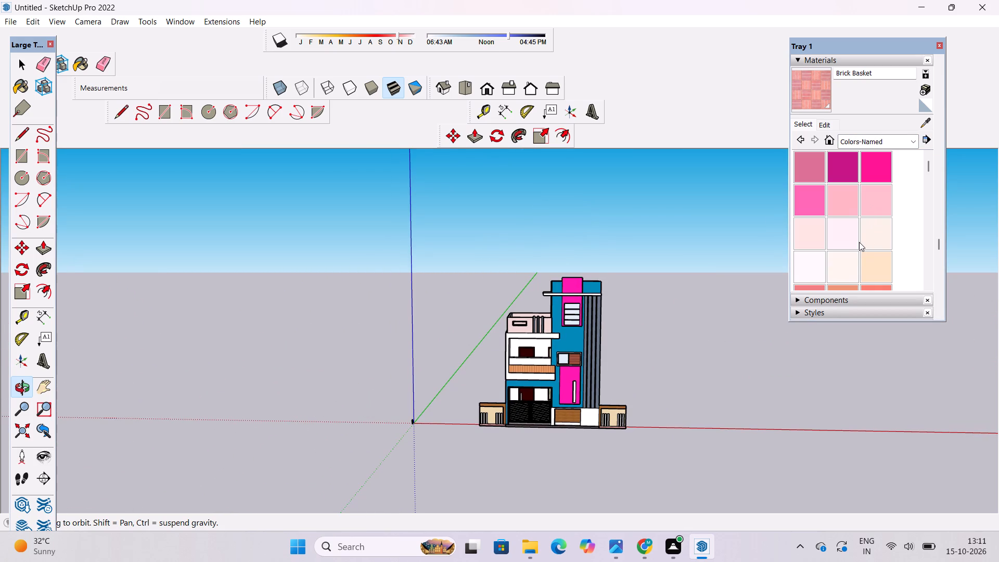
left_click(872, 231)
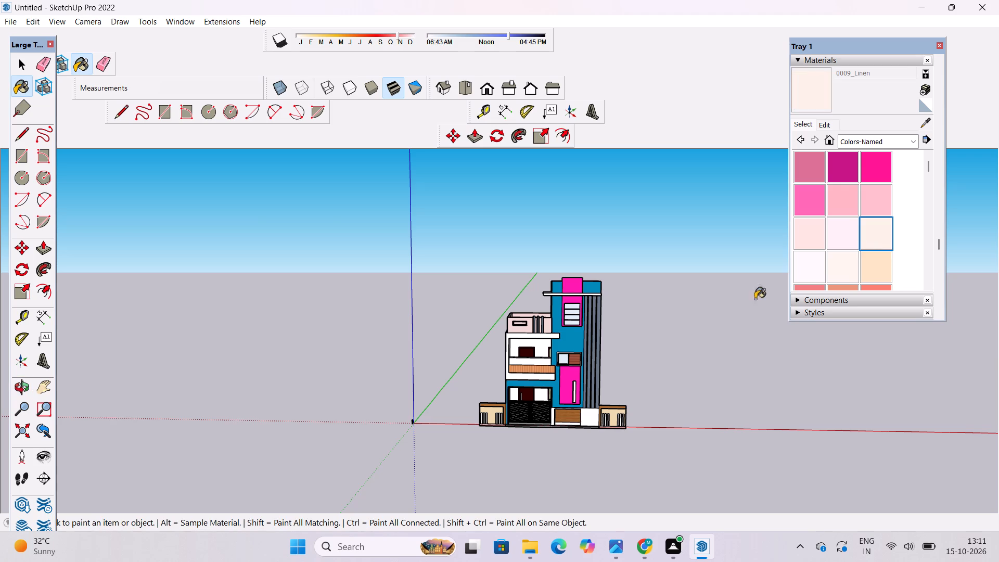
scroll(685, 362, "up", 5)
scroll(607, 383, "up", 10)
scroll(539, 358, "up", 5)
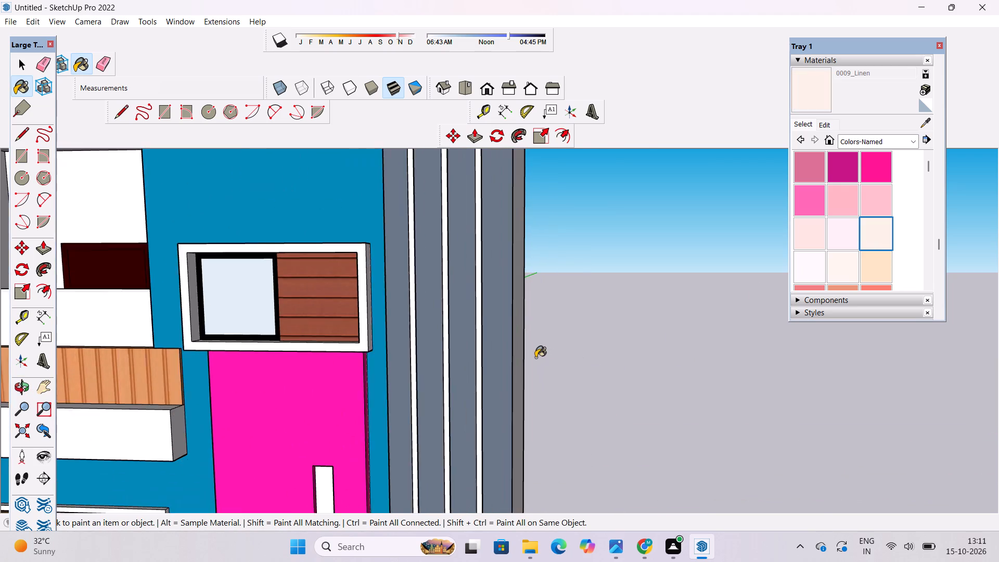
scroll(535, 357, "up", 9)
left_click(455, 381)
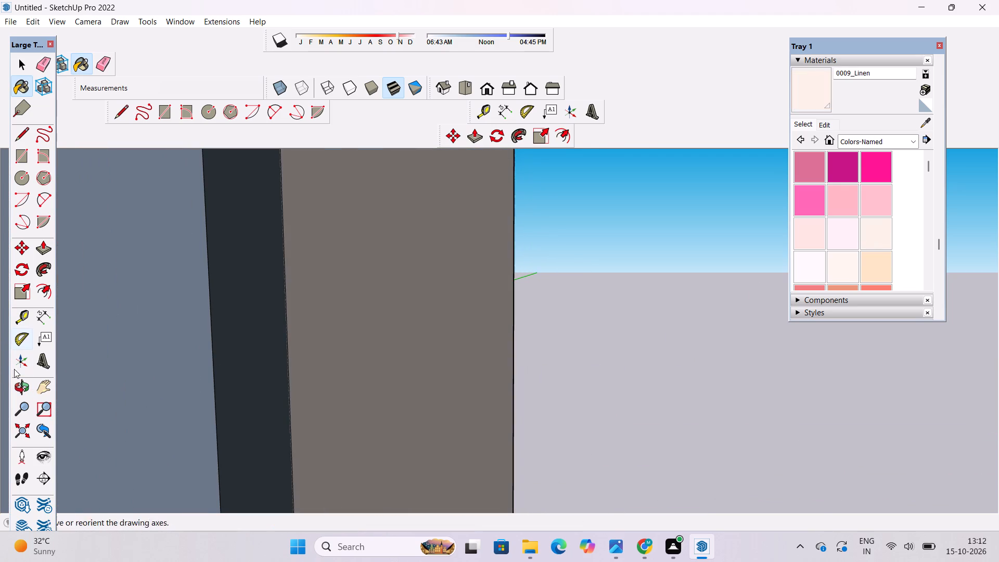
Paint the rear wall and the opposite outer side wall of the building with 0009_Linen.
left_click(15, 384)
scroll(341, 313, "down", 20)
scroll(341, 313, "down", 1)
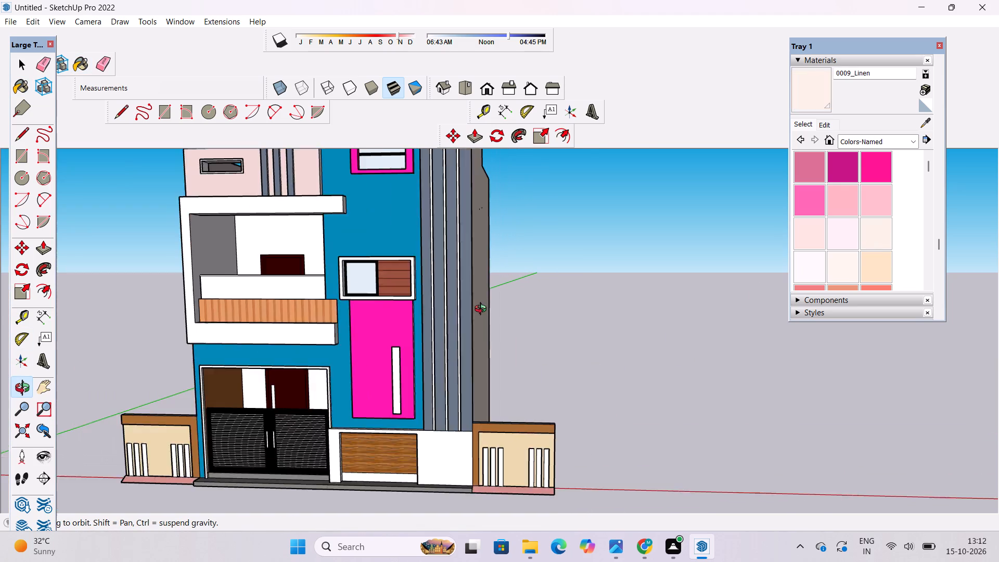
scroll(483, 310, "down", 4)
left_click_drag(637, 344, 245, 368)
left_click_drag(652, 335, 309, 377)
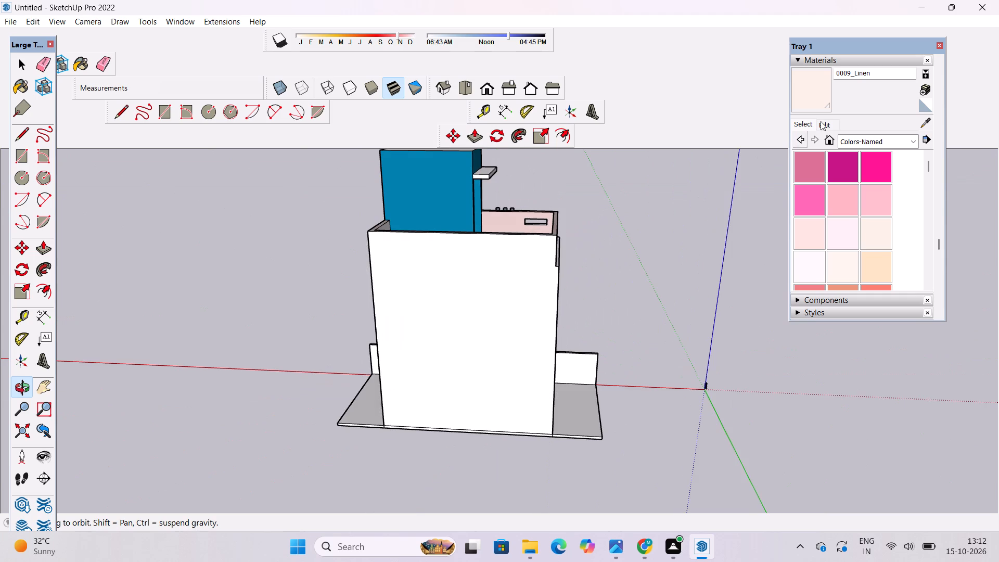
left_click(812, 92)
left_click(438, 322)
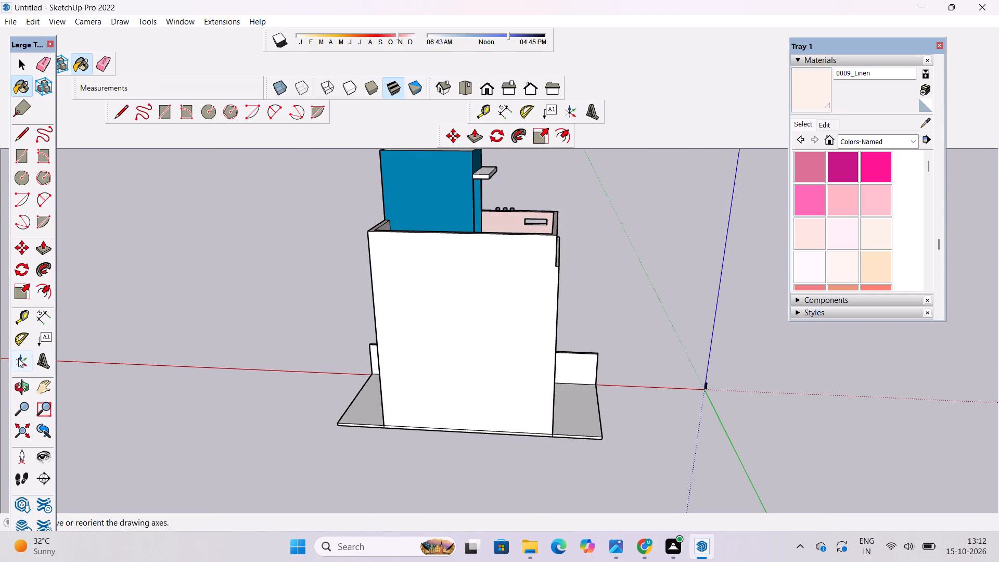
left_click(21, 382)
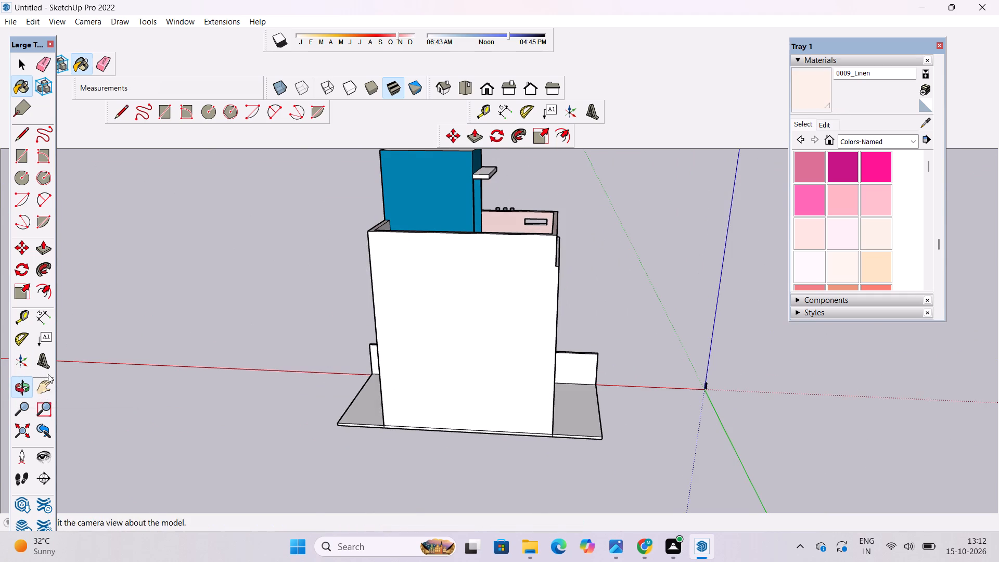
left_click_drag(568, 299, 180, 330)
left_click_drag(200, 331, 189, 277)
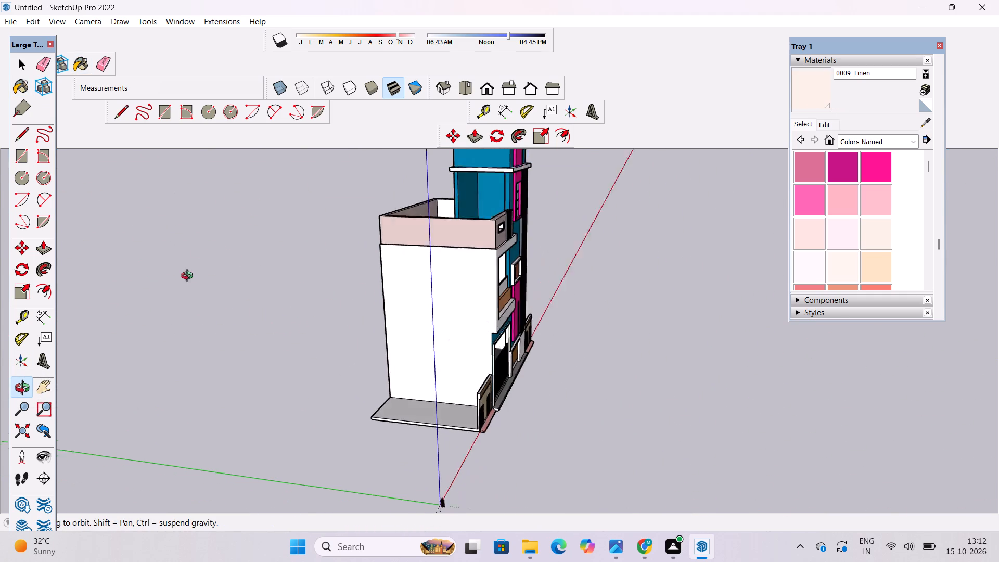
left_click_drag(189, 277, 188, 273)
left_click_drag(361, 275, 298, 246)
scroll(481, 233, "up", 4)
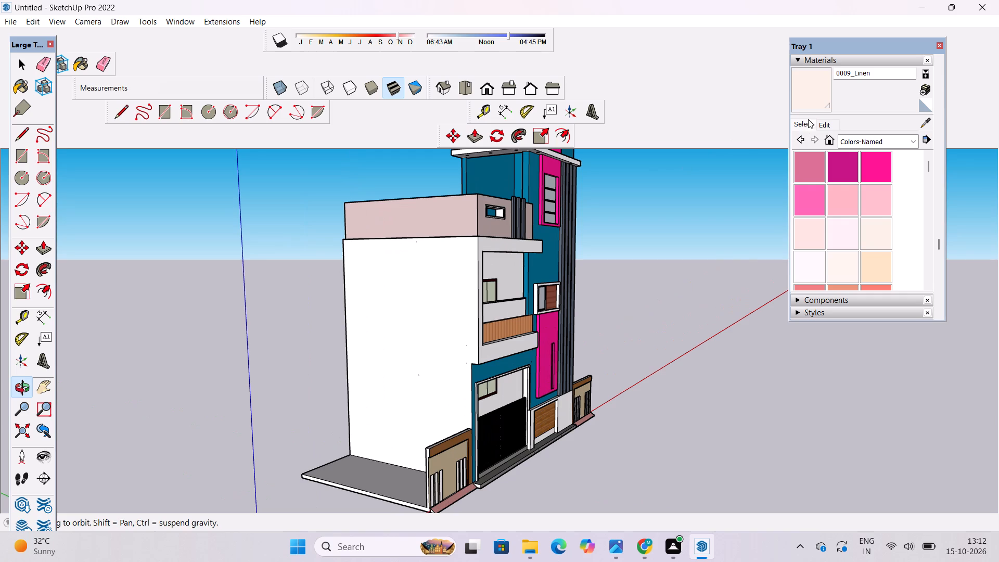
left_click(810, 95)
left_click(457, 308)
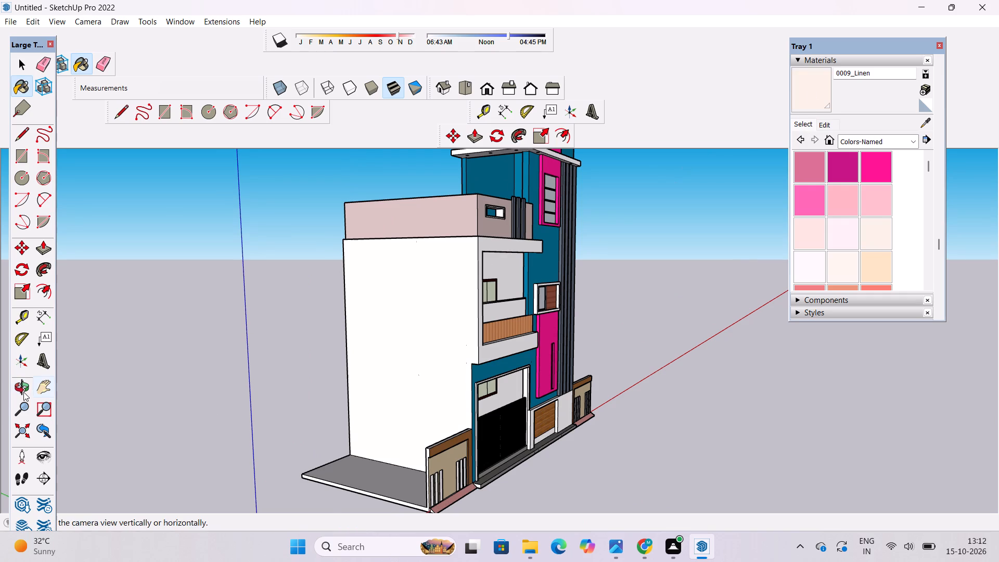
Paint the back walls of the ground-floor porch and the first-floor balcony with 0116_Lavender from the Colors-Named materials.
left_click(23, 392)
left_click_drag(399, 358, 69, 376)
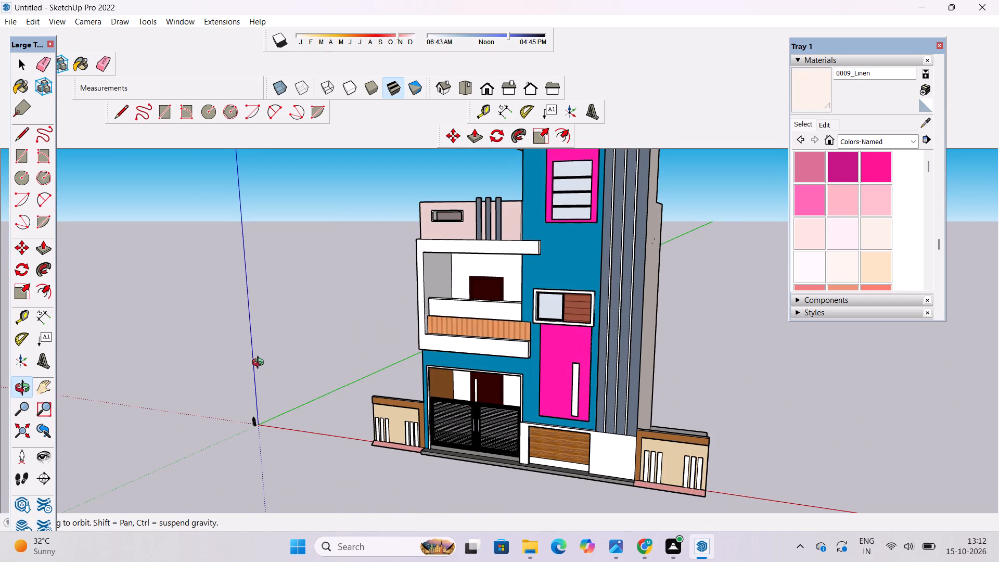
scroll(258, 374, "down", 2)
left_click_drag(260, 385, 313, 299)
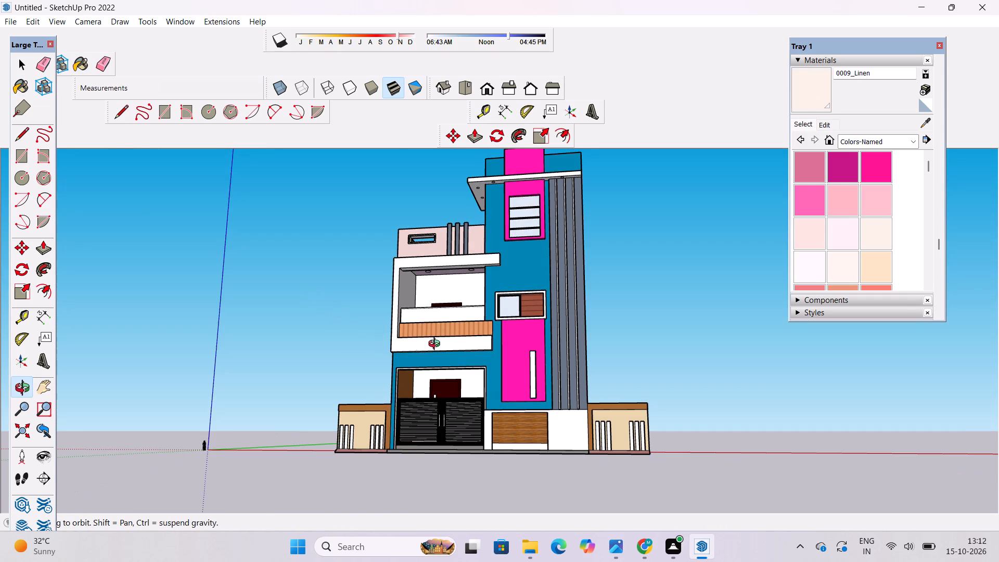
scroll(460, 344, "up", 10)
left_click_drag(437, 379, 460, 447)
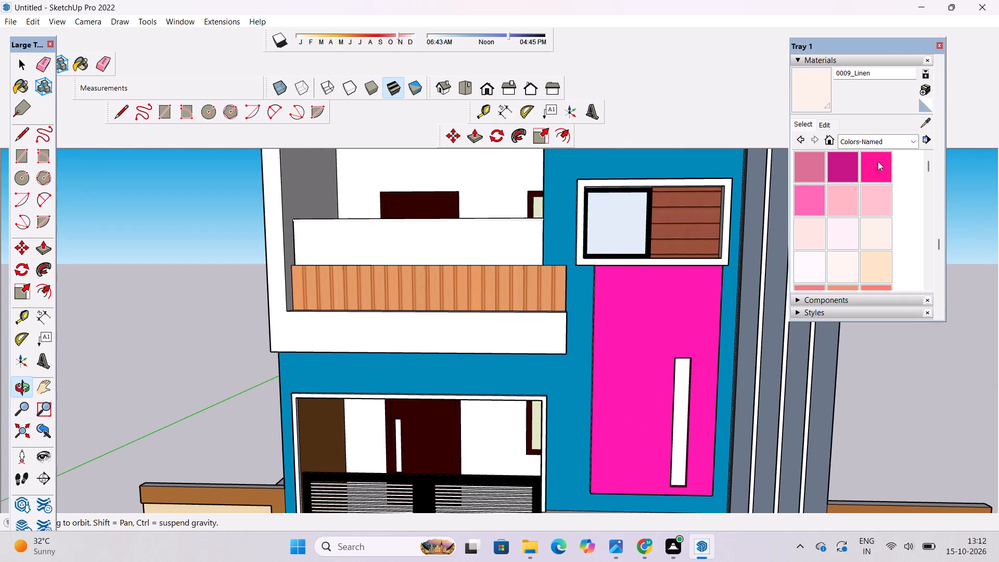
scroll(860, 242, "down", 9)
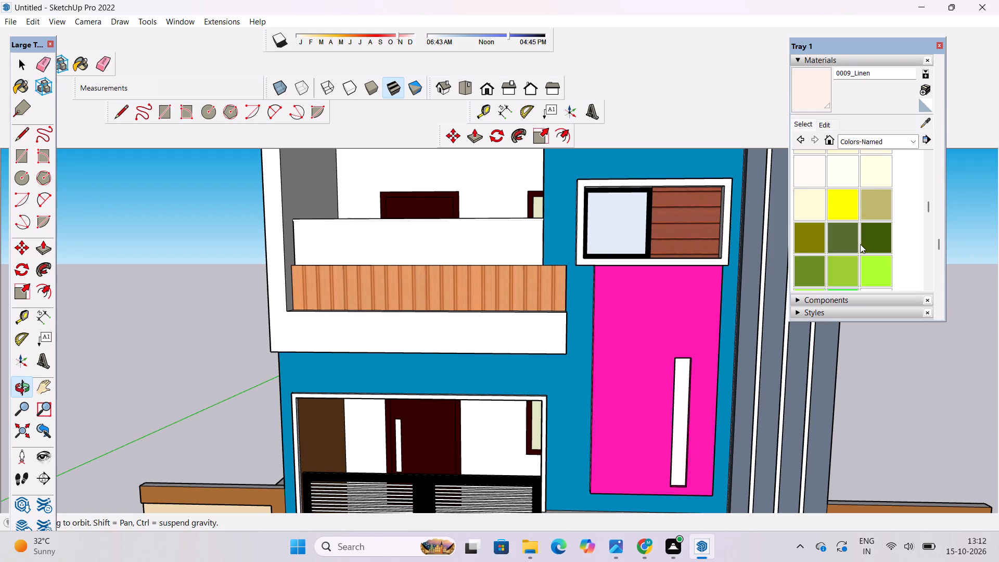
scroll(860, 244, "down", 8)
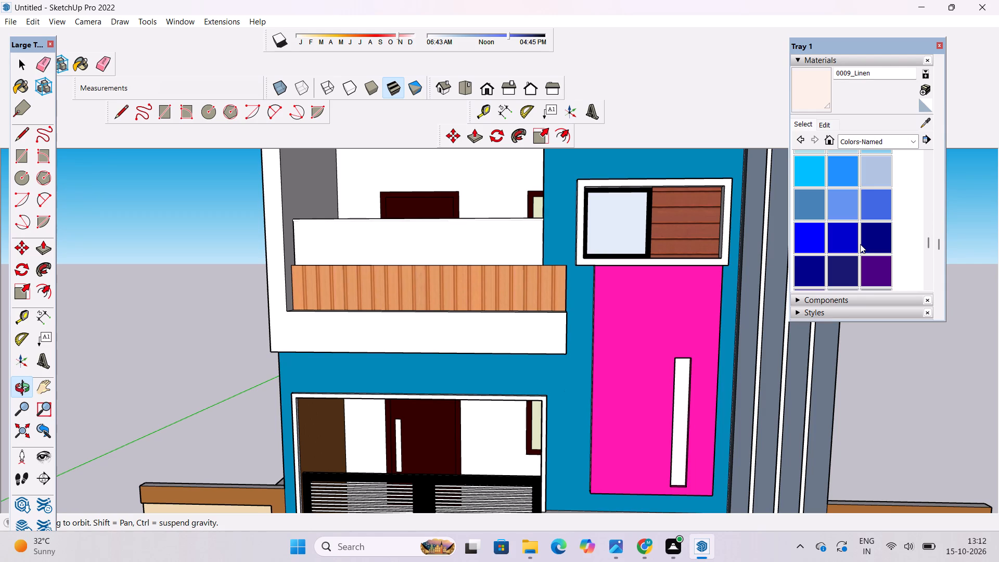
scroll(860, 244, "down", 2)
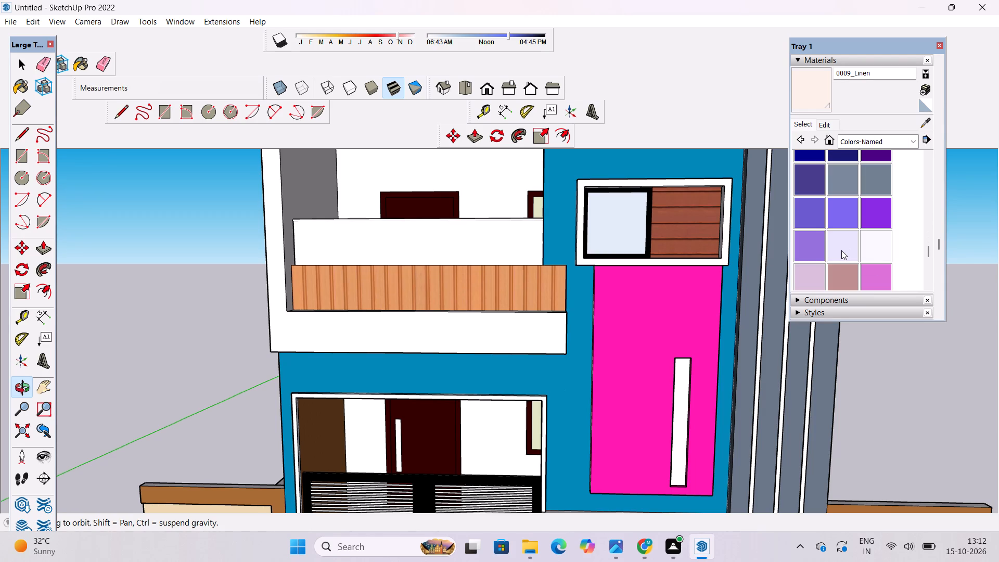
scroll(803, 253, "down", 1)
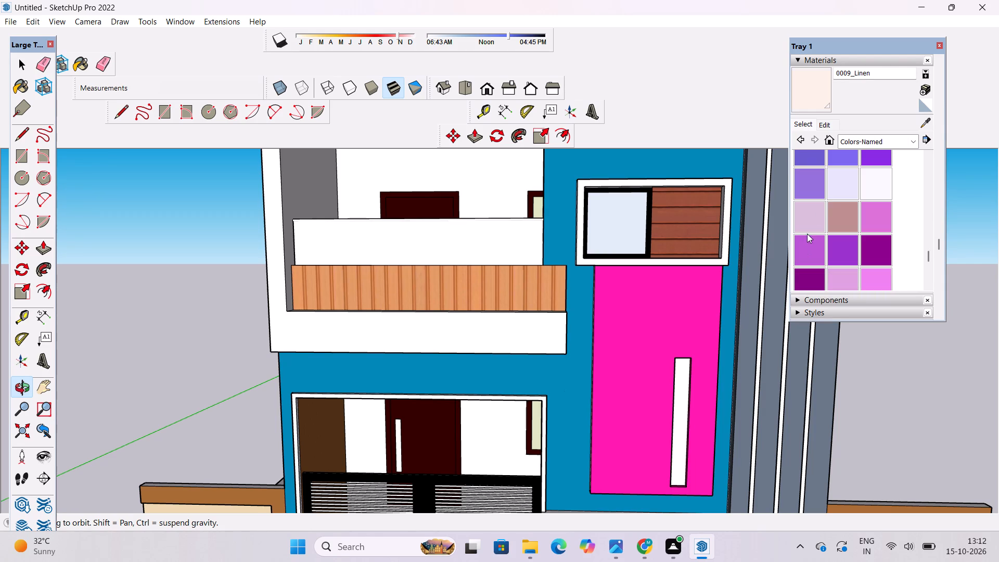
left_click(831, 195)
scroll(445, 450, "up", 5)
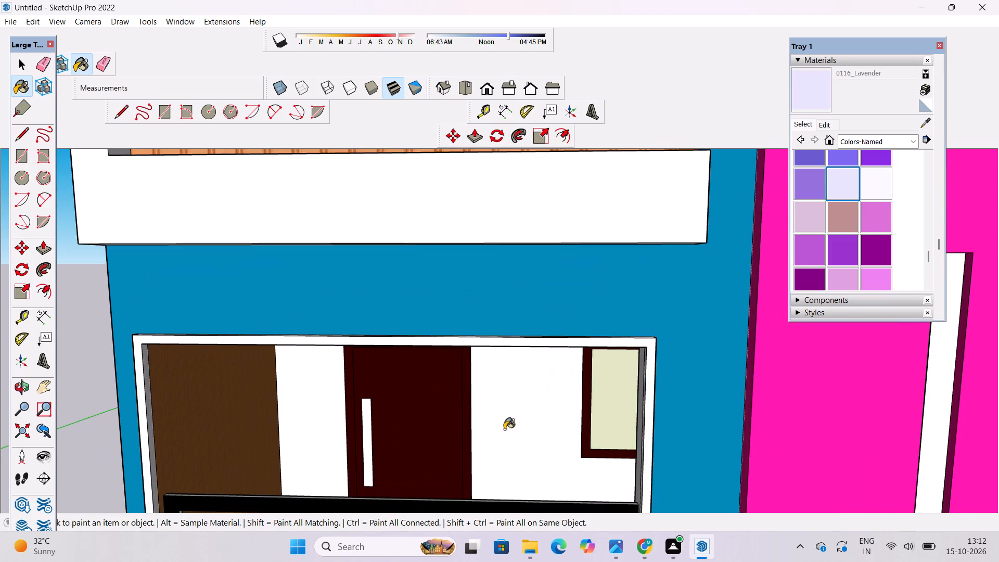
left_click(504, 429)
scroll(507, 429, "down", 11)
left_click(512, 297)
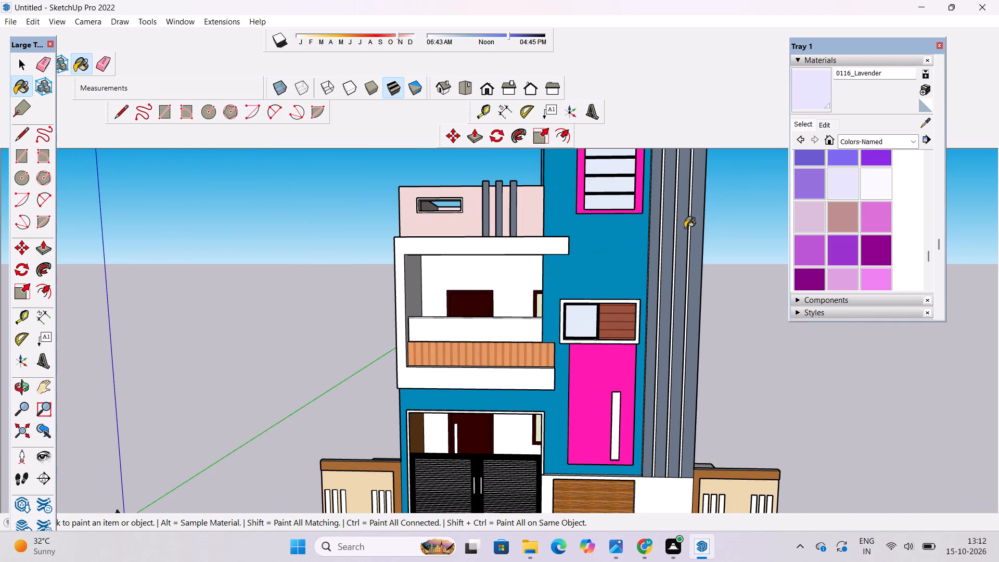
Darken the 0116_Lavender material by lowering its brightness in two stages.
left_click(825, 129)
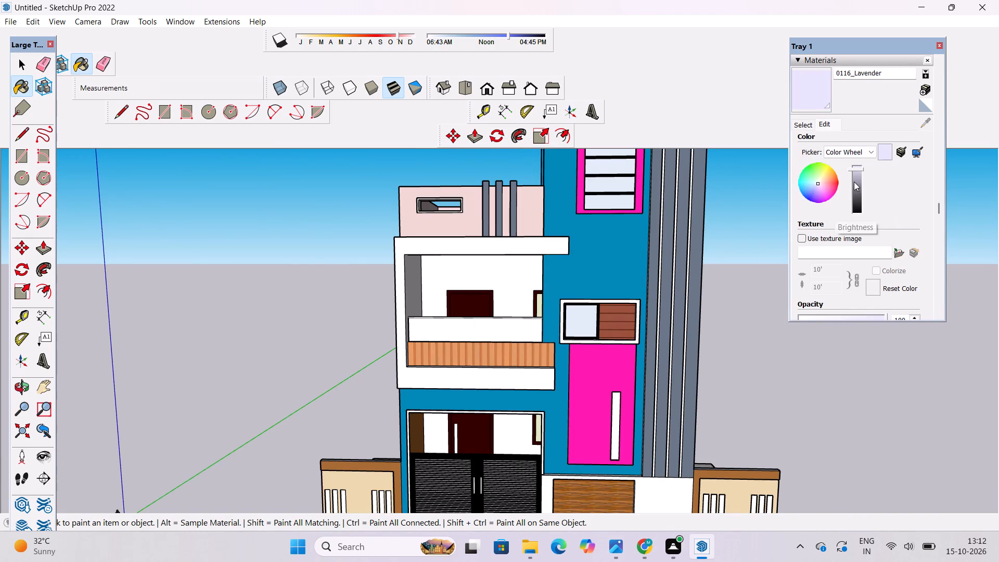
left_click(854, 178)
scroll(493, 377, "down", 3)
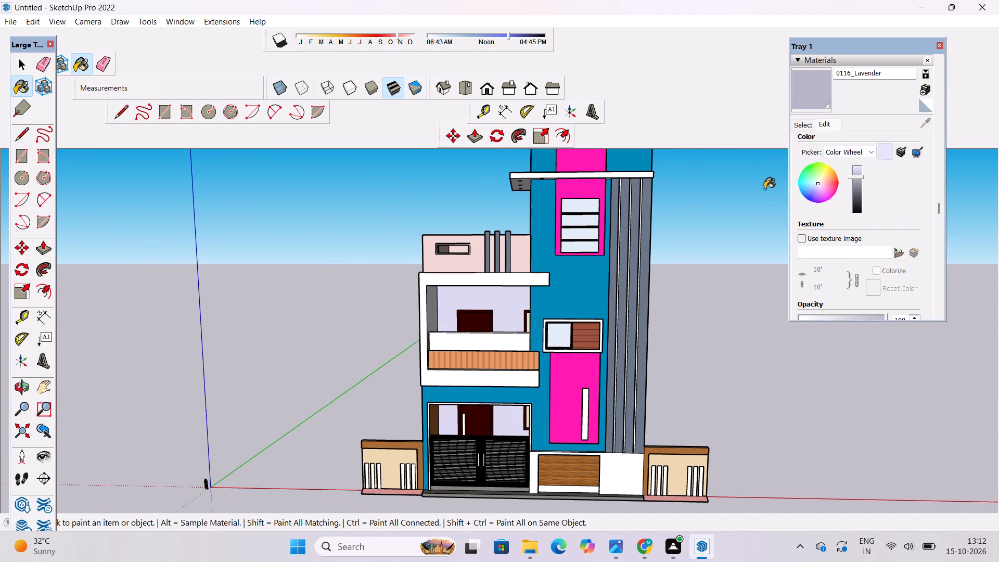
left_click(854, 182)
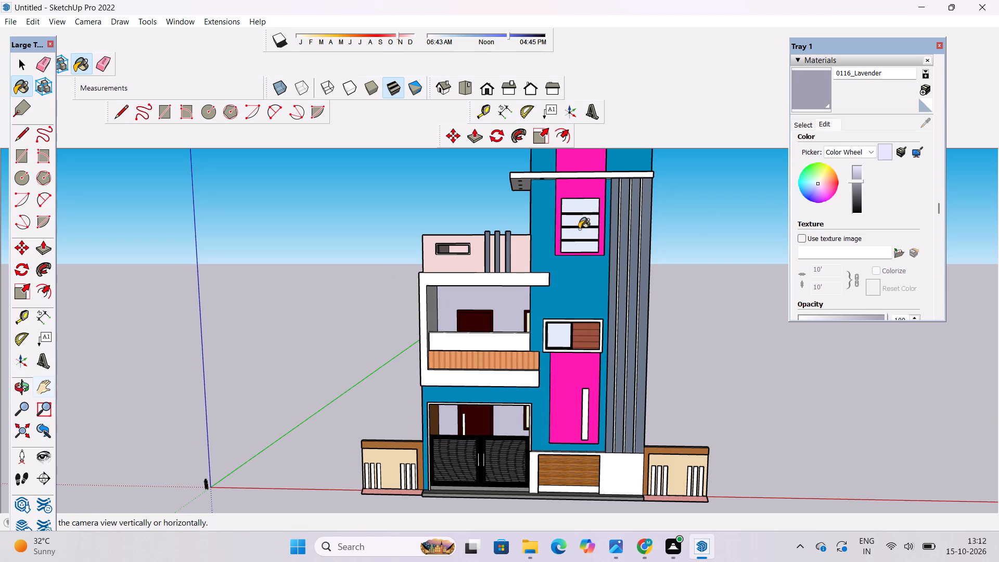
Lighten the 0116_Lavender material by raising its brightness.
left_click(855, 175)
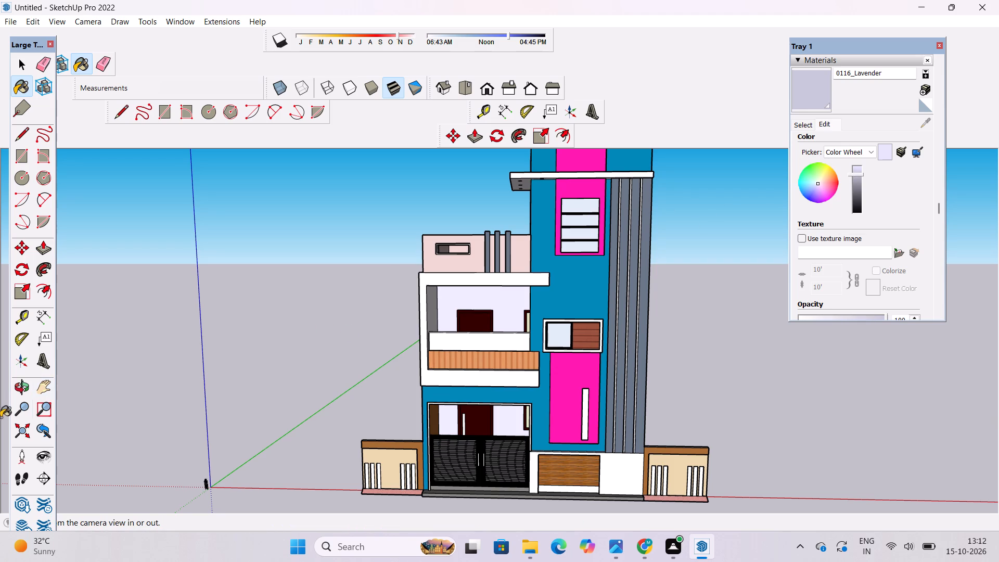
Paint the side wall of the first-floor balcony recess with 0116_Lavender.
left_click(21, 388)
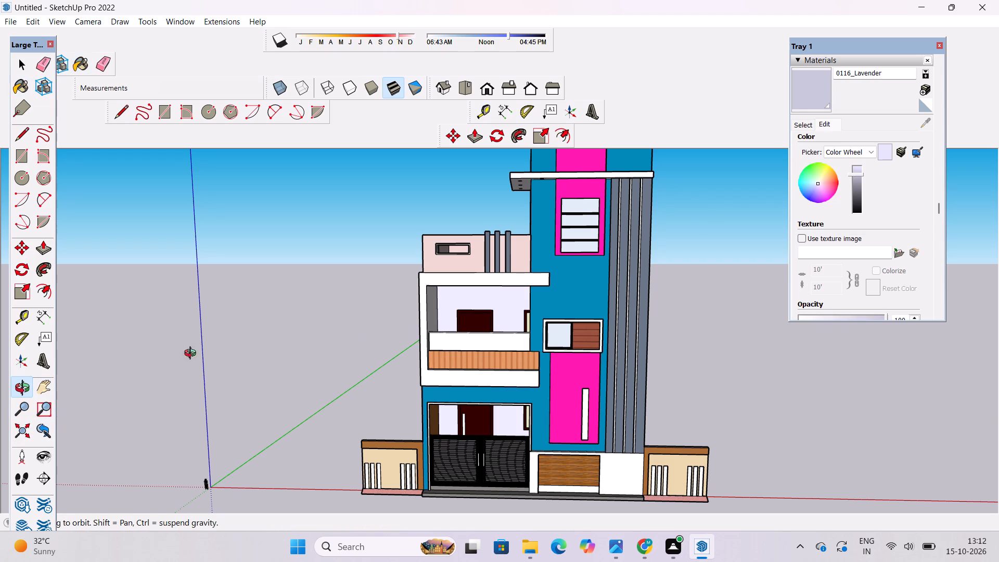
left_click_drag(220, 351, 356, 379)
scroll(540, 315, "up", 11)
left_click_drag(447, 386, 468, 386)
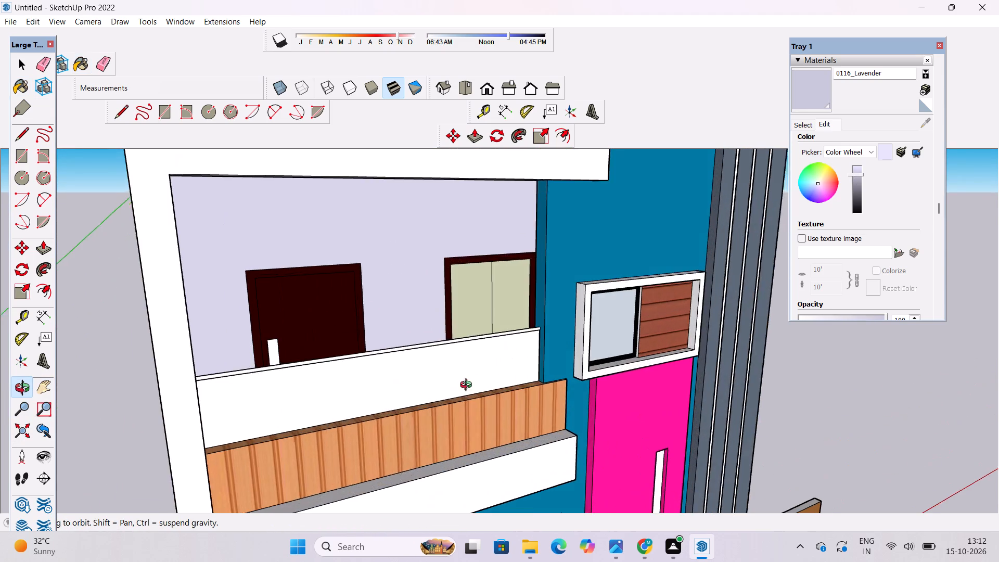
left_click_drag(468, 386, 599, 367)
left_click_drag(574, 361, 513, 386)
left_click_drag(511, 386, 531, 386)
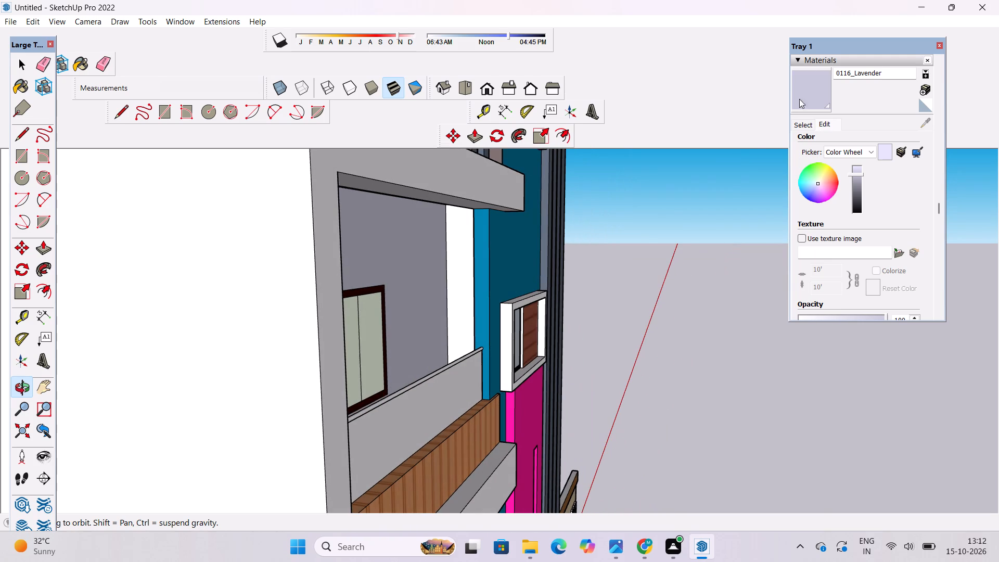
left_click(806, 90)
left_click(456, 272)
Paint the remaining unpainted side wall faces inside the ground-floor porch with 0116_Lavender.
scroll(433, 237, "down", 9)
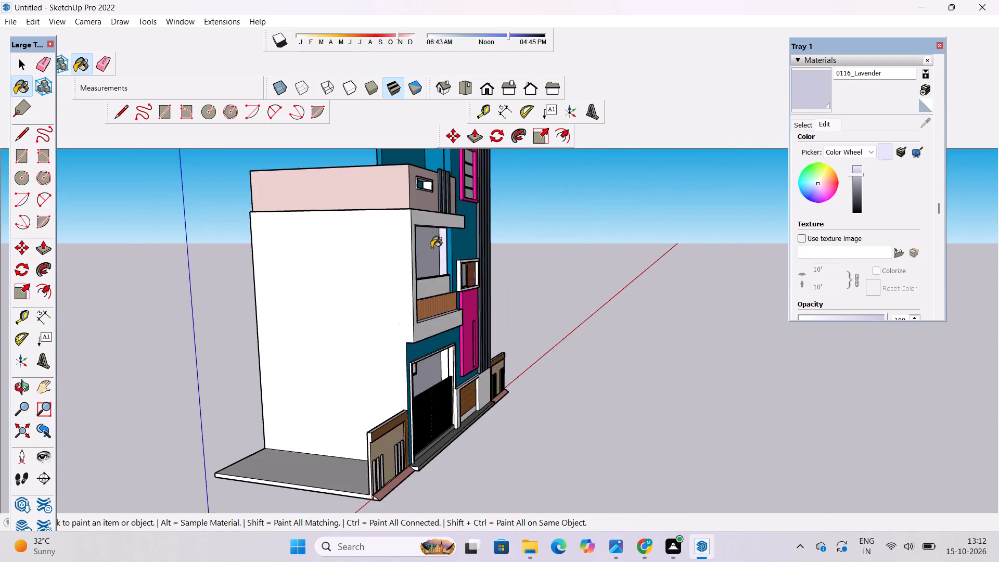
scroll(431, 248, "down", 5)
scroll(431, 312, "up", 20)
scroll(431, 312, "up", 8)
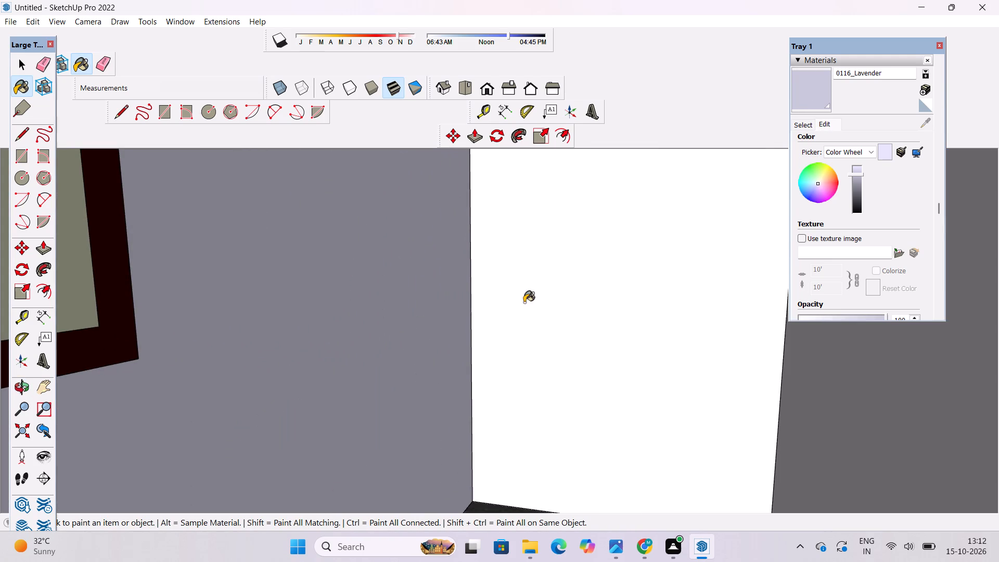
left_click(524, 302)
left_click(814, 386)
scroll(341, 418, "down", 20)
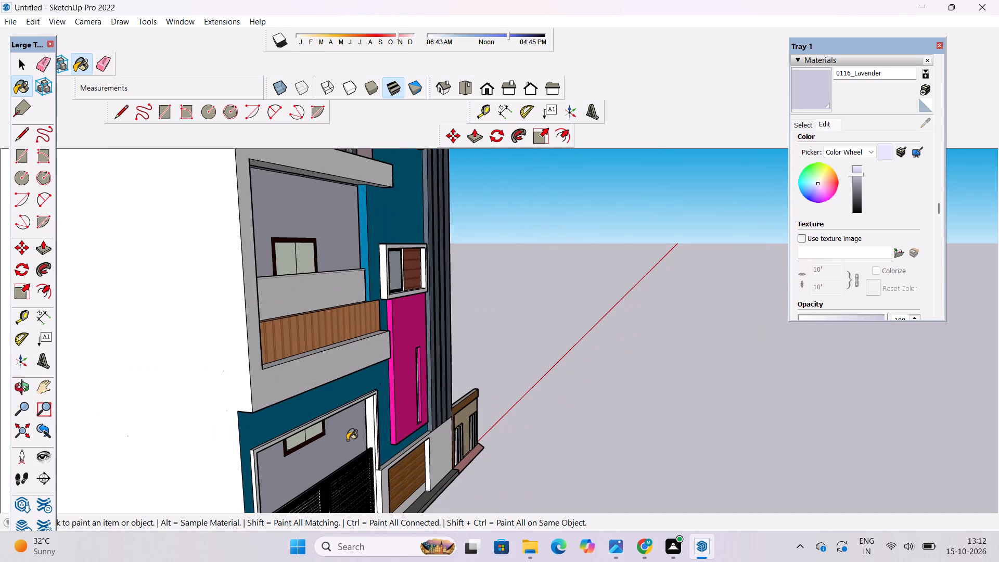
scroll(315, 275, "up", 17)
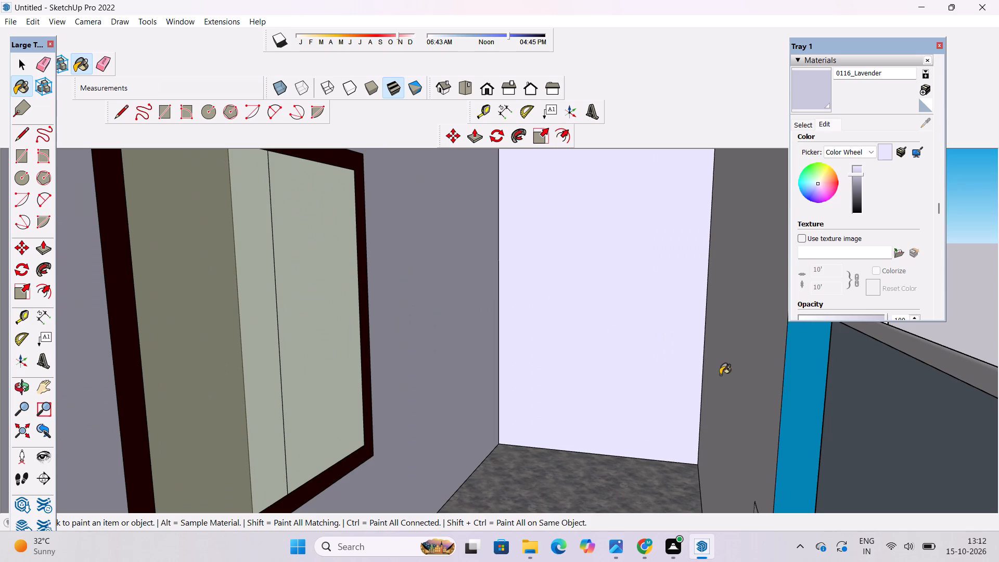
left_click(720, 375)
scroll(636, 325, "down", 9)
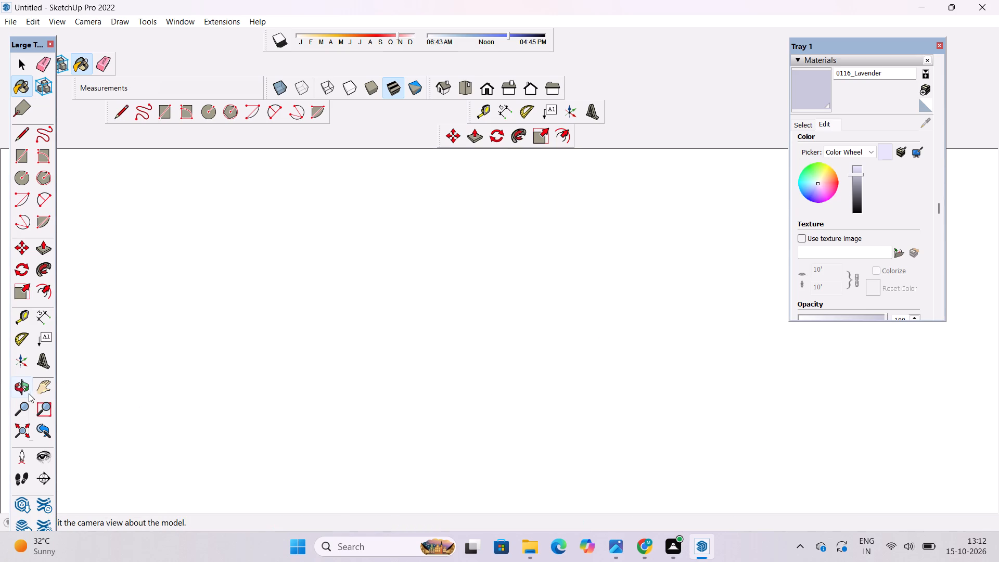
Examine the lavender porch and balcony recesses and the whole front facade from the front, from above and at close range.
left_click(21, 390)
scroll(463, 365, "down", 12)
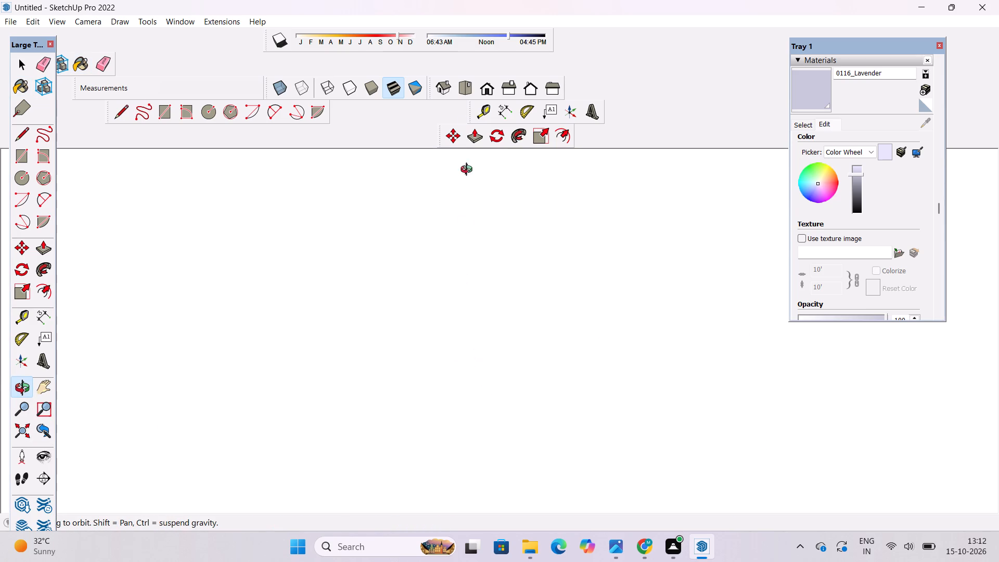
left_click(487, 88)
scroll(429, 267, "down", 10)
left_click_drag(447, 320, 502, 414, "shift")
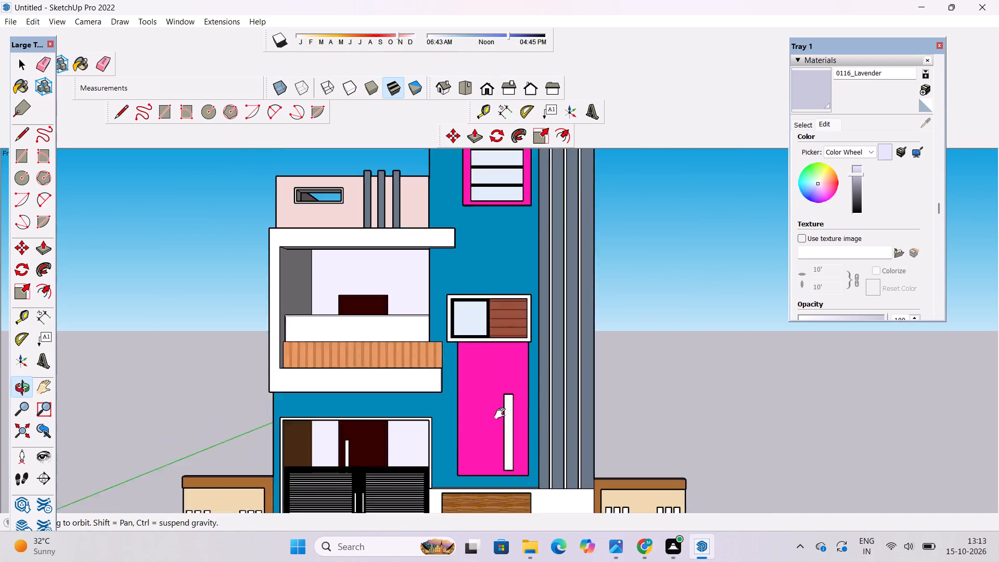
left_click_drag(502, 414, 502, 417, "shift")
scroll(425, 380, "down", 5)
left_click_drag(433, 407, 450, 441)
left_click_drag(446, 437, 450, 444, "shift")
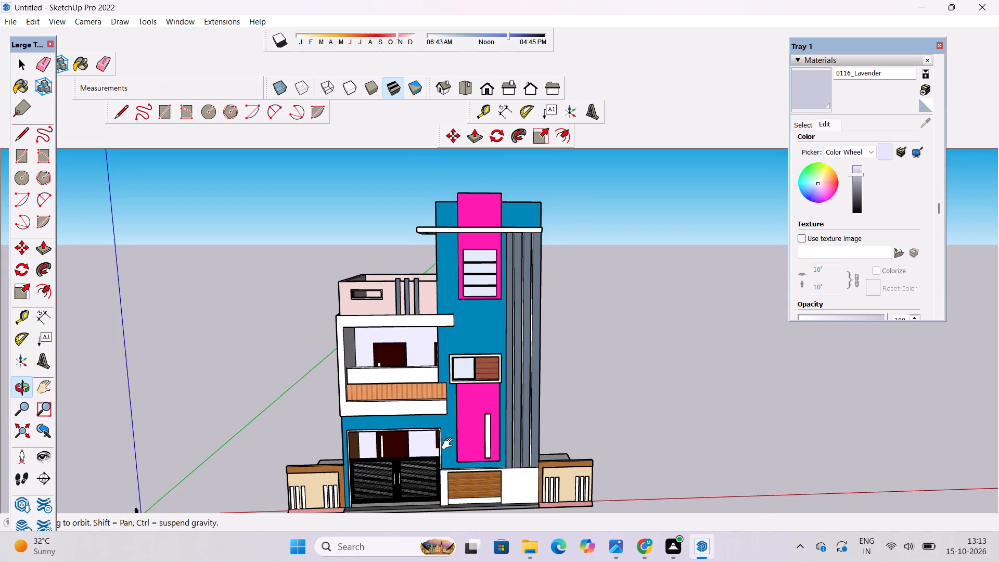
left_click_drag(450, 444, 453, 464, "shift")
left_click_drag(442, 424, 397, 379, "shift")
left_click_drag(397, 385, 408, 420)
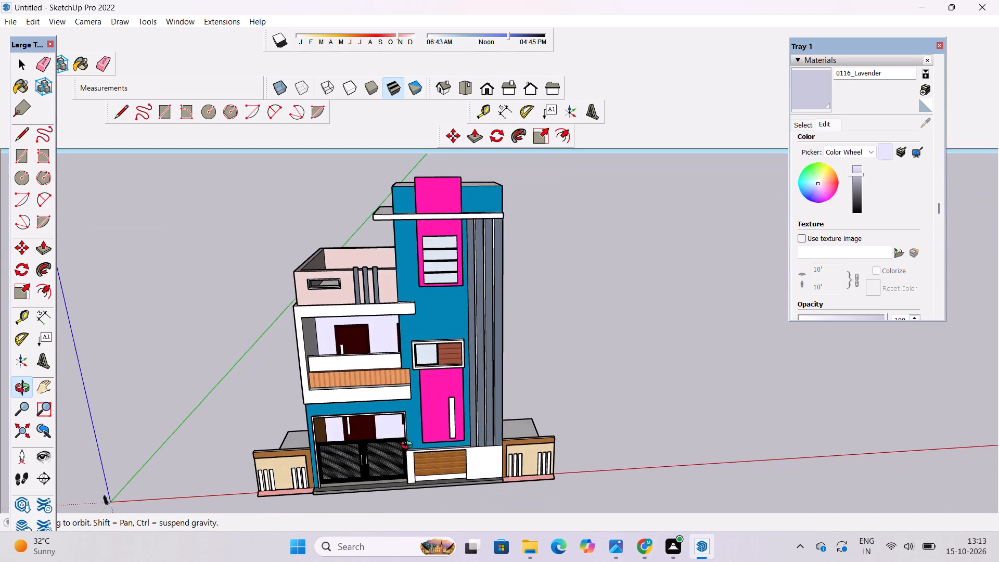
left_click_drag(409, 446, 401, 403)
left_click_drag(406, 418, 295, 447)
scroll(358, 454, "up", 9)
left_click_drag(357, 433, 360, 475, "shift")
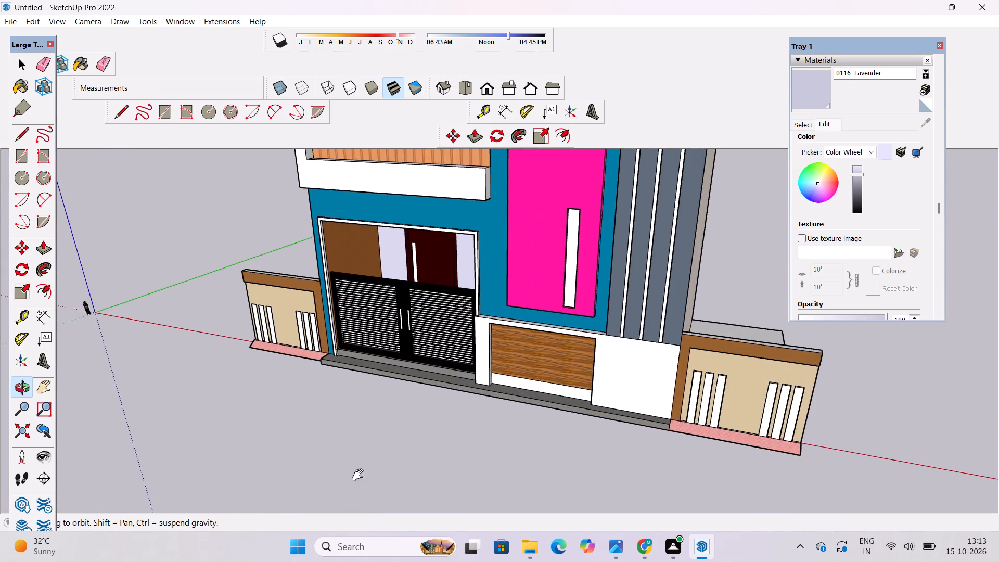
left_click_drag(360, 475, 360, 497, "shift")
left_click_drag(361, 504, 546, 531)
scroll(402, 271, "up", 8)
left_click_drag(493, 421, 504, 503)
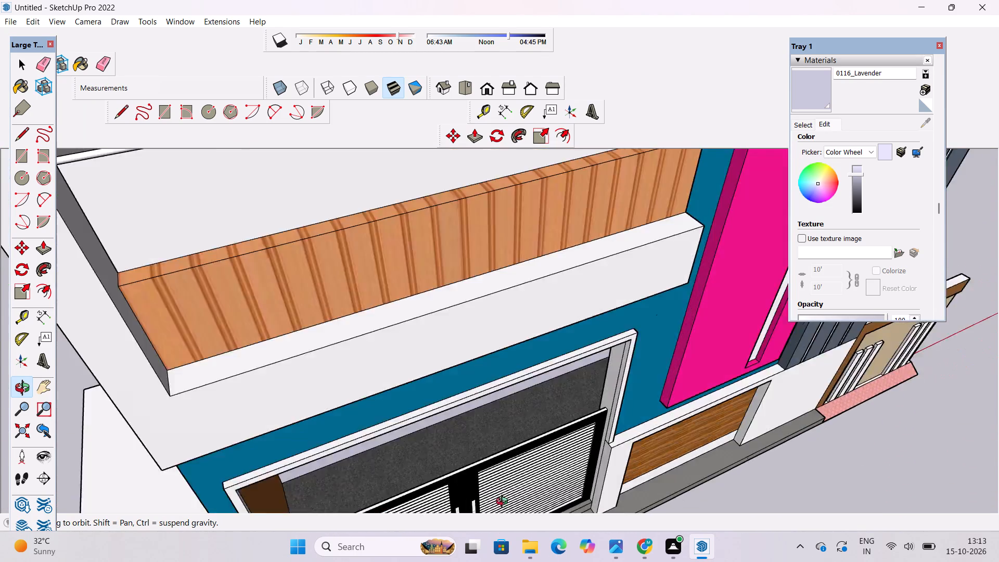
left_click_drag(504, 503, 376, 315)
scroll(378, 316, "down", 5, "shift")
left_click_drag(393, 329, 542, 561)
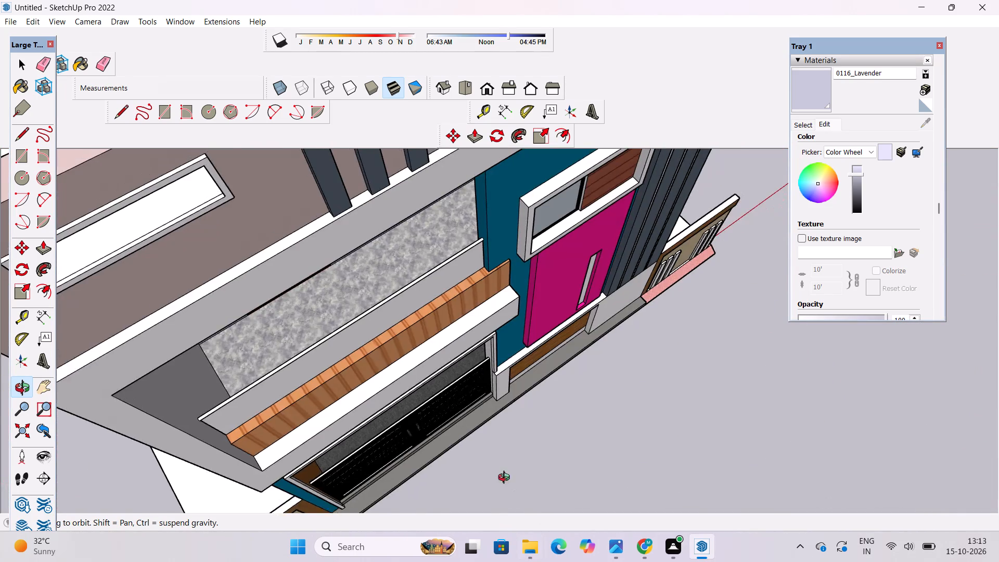
left_click_drag(501, 469, 542, 536, "shift")
left_click_drag(542, 536, 424, 364)
scroll(454, 388, "down", 6)
left_click_drag(503, 437, 396, 282)
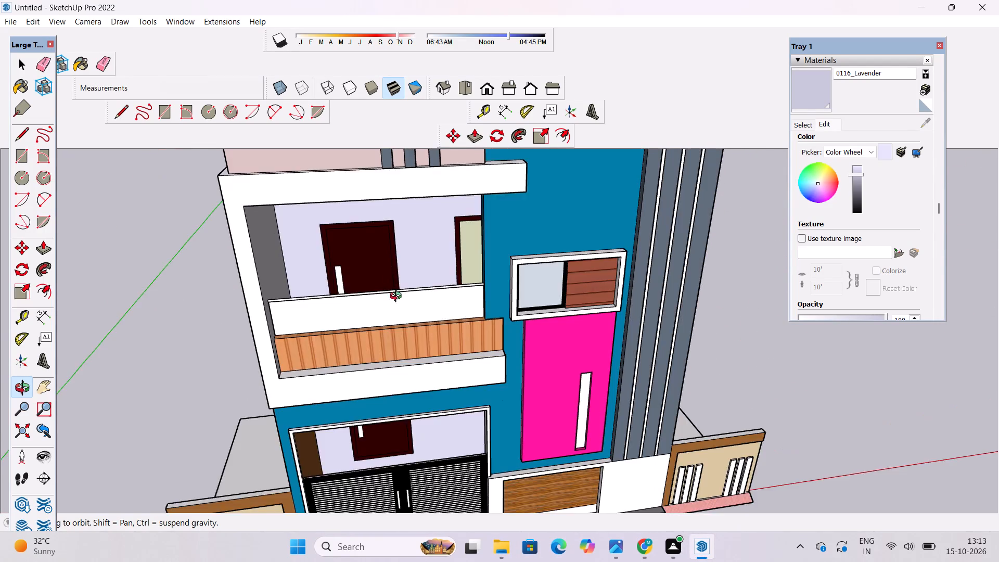
left_click_drag(406, 330, 414, 408, "shift")
left_click_drag(409, 399, 380, 297)
left_click_drag(400, 361, 387, 337, "shift")
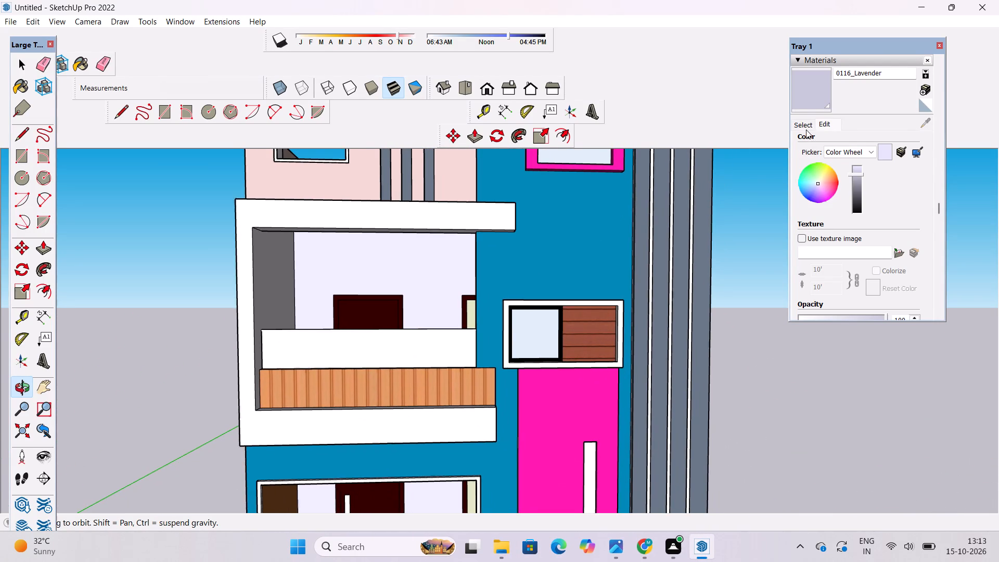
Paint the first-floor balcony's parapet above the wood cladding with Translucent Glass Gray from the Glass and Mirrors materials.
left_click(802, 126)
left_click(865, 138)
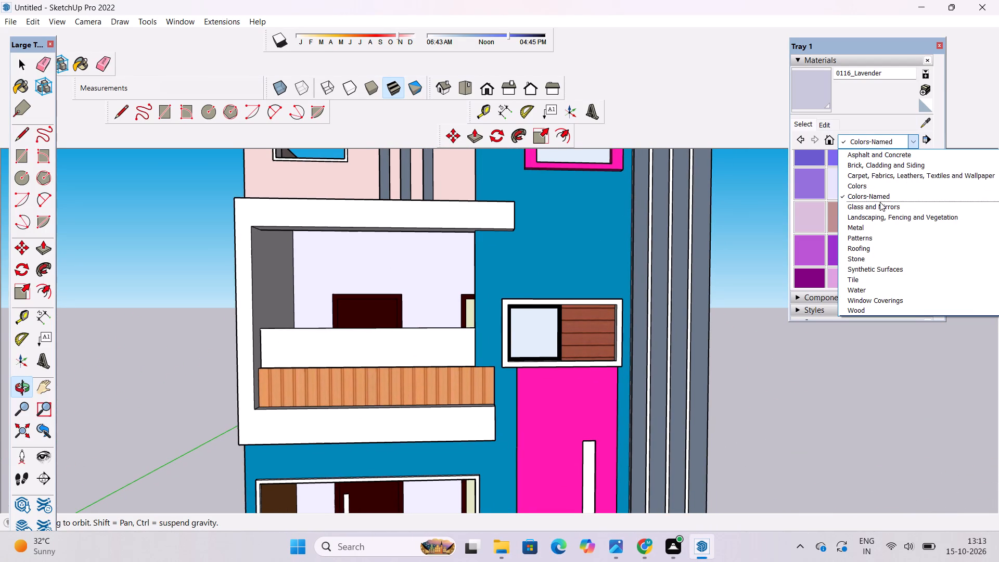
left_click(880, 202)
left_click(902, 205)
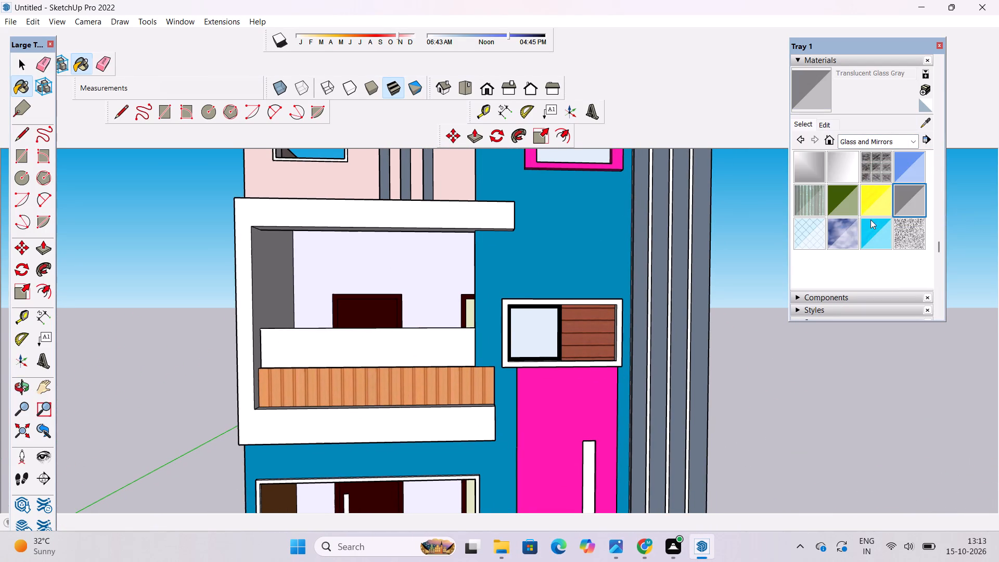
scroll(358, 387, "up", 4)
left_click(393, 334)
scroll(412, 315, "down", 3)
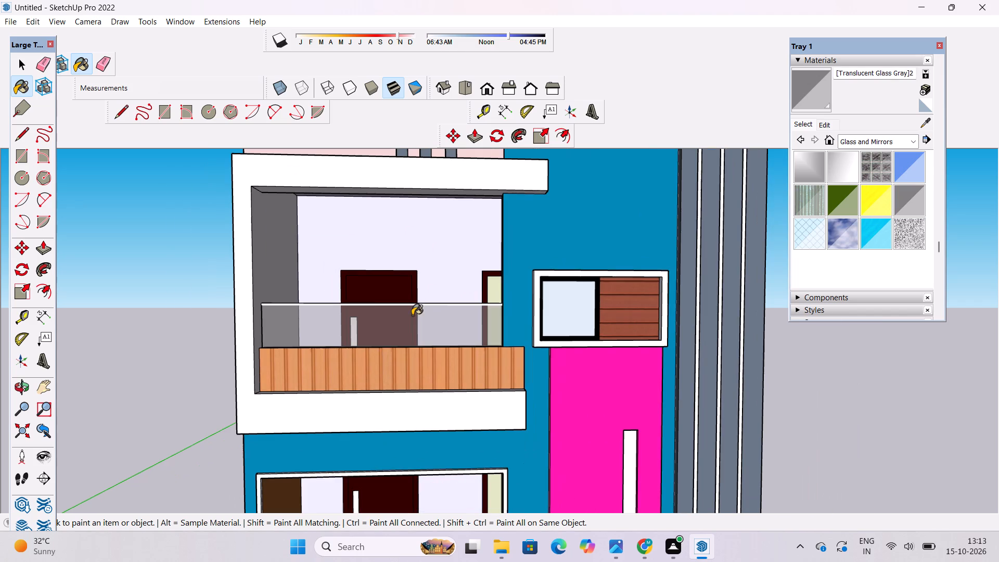
Paint the first-floor balcony's parapet above the wood cladding with Translucent Glass Blue.
scroll(434, 318, "up", 1)
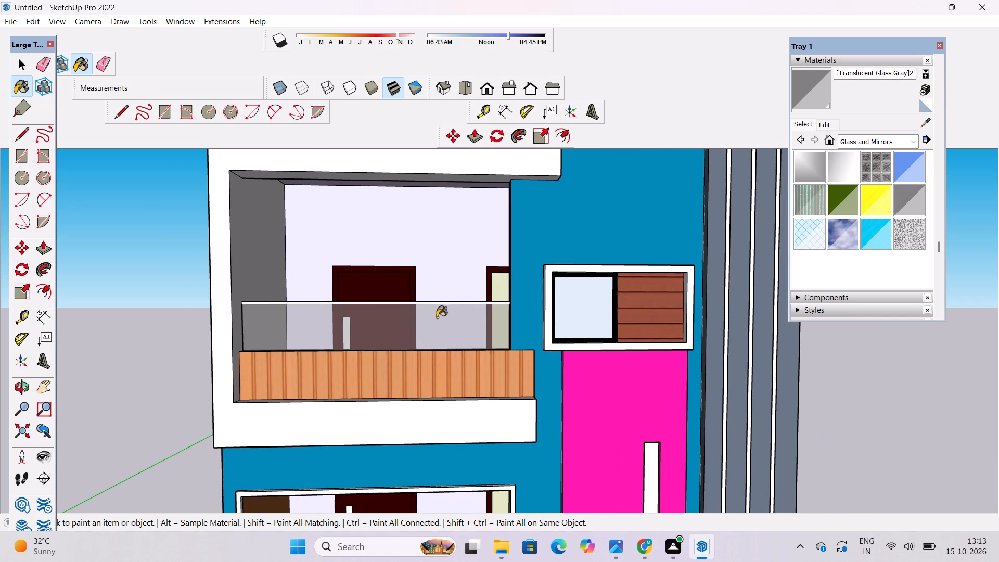
left_click(901, 159)
left_click(477, 329)
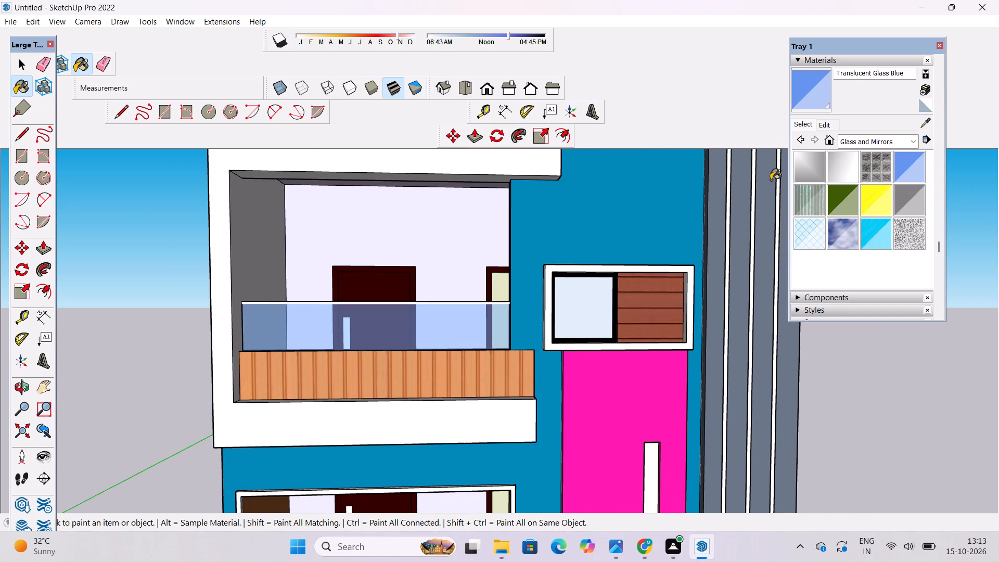
Darken the Translucent Glass Blue material by lowering its brightness in two stages.
left_click(823, 120)
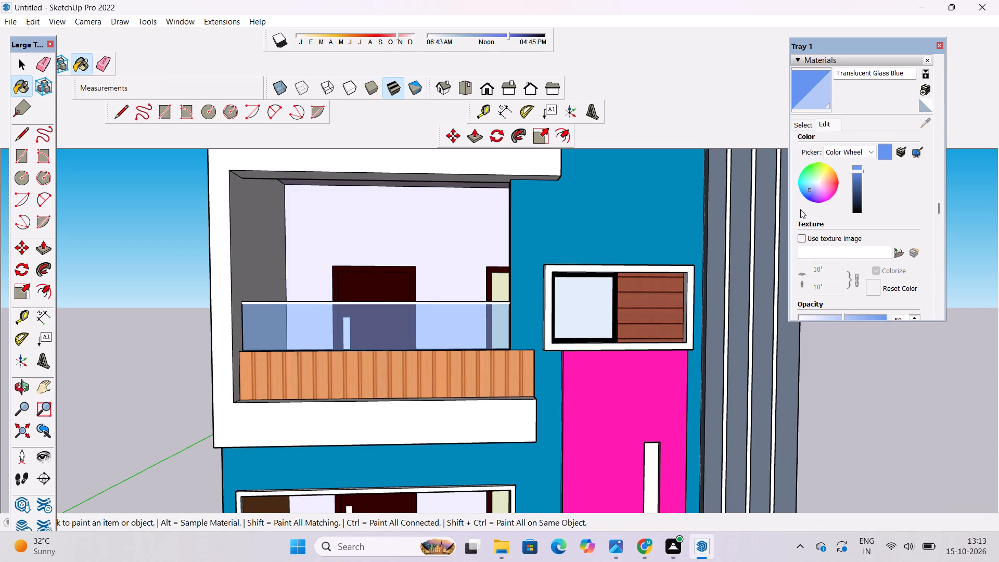
left_click(860, 178)
left_click(857, 183)
scroll(264, 392, "down", 5)
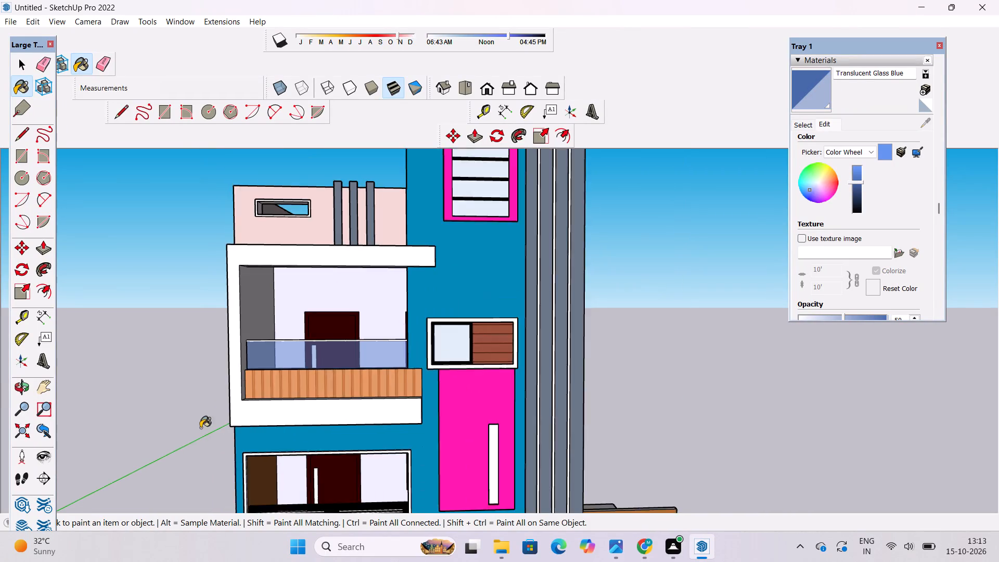
Examine the glass balcony parapet, the front facade with its gate and side walls, and the rear of the building.
scroll(200, 428, "down", 4)
left_click(25, 390)
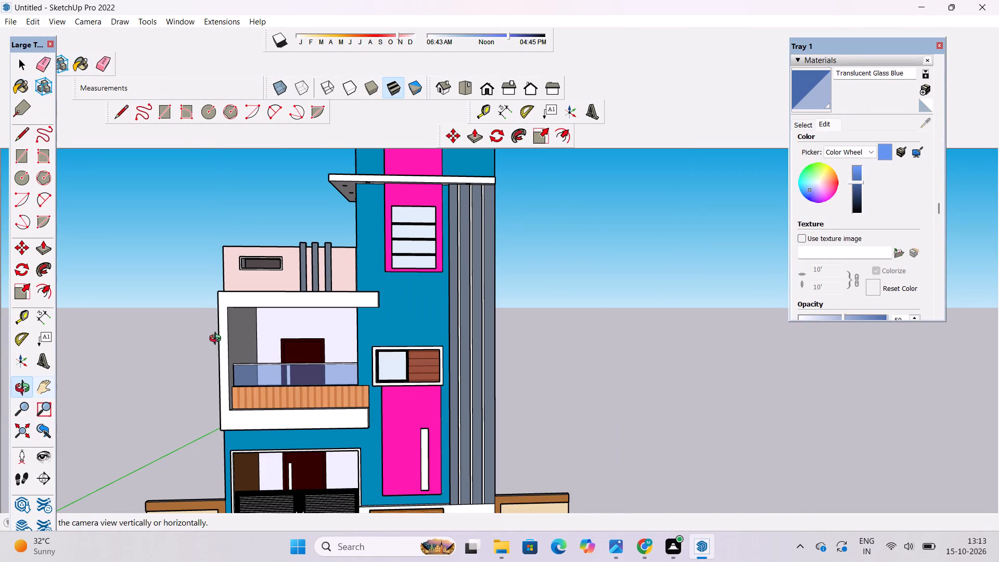
left_click_drag(244, 337, 180, 302)
scroll(198, 325, "up", 3)
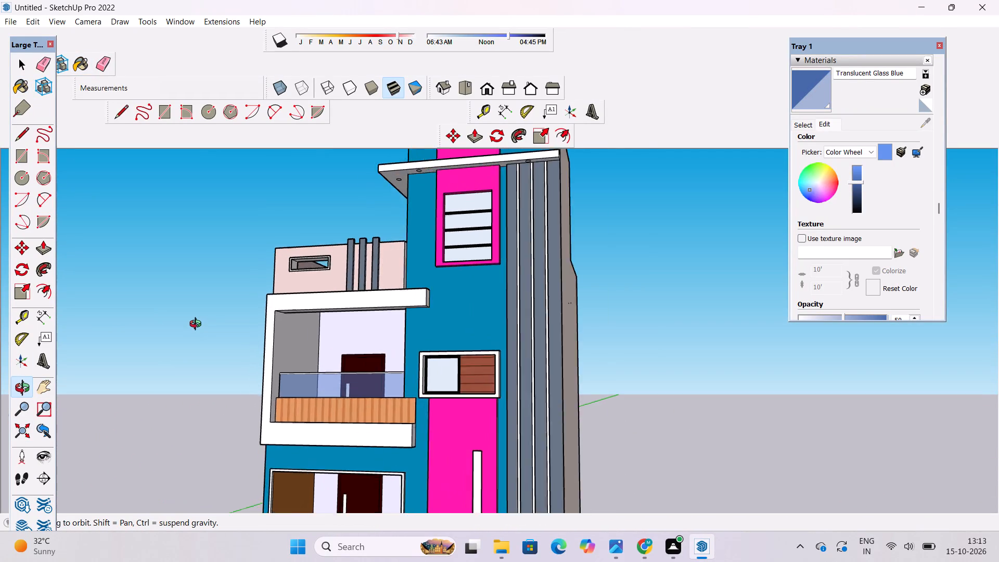
scroll(198, 325, "up", 1)
scroll(190, 337, "down", 4)
left_click_drag(155, 368, 266, 365)
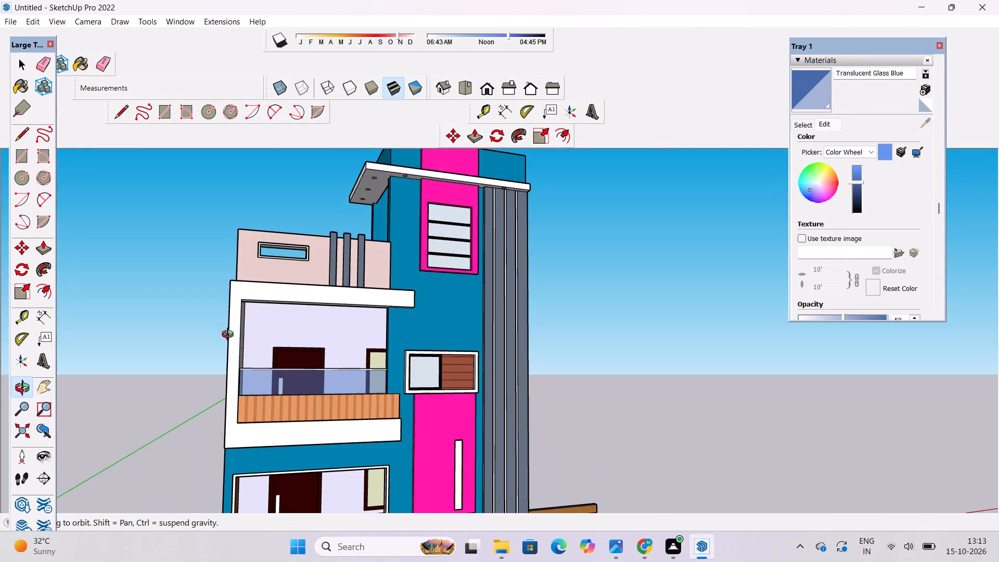
scroll(228, 334, "down", 6)
scroll(278, 261, "down", 5)
left_click_drag(330, 300, 336, 355)
scroll(264, 341, "up", 8)
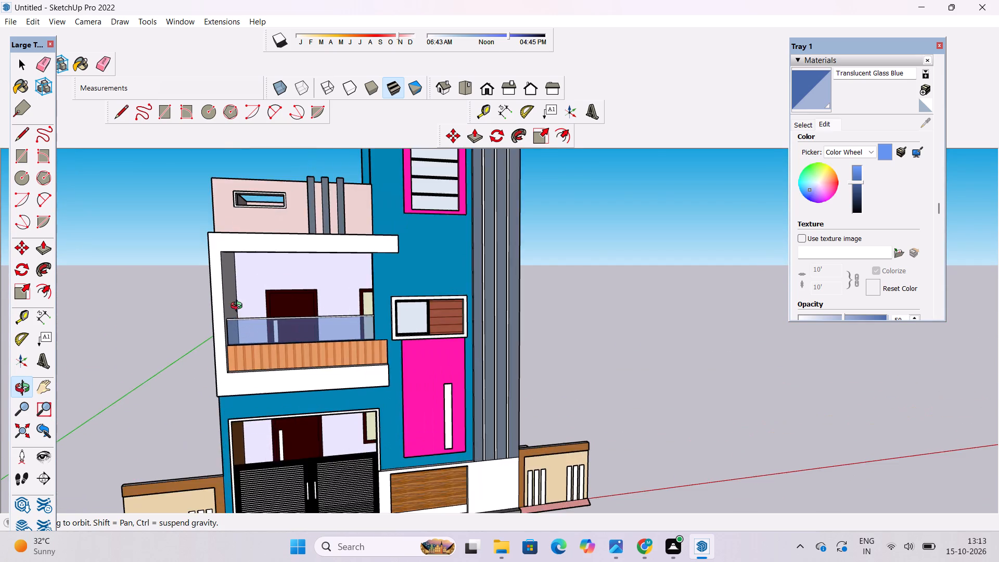
scroll(239, 307, "up", 5)
left_click_drag(287, 345, 229, 262)
scroll(226, 265, "down", 10)
left_click_drag(308, 375, 306, 395)
scroll(289, 394, "up", 4)
left_click_drag(275, 413, 264, 496)
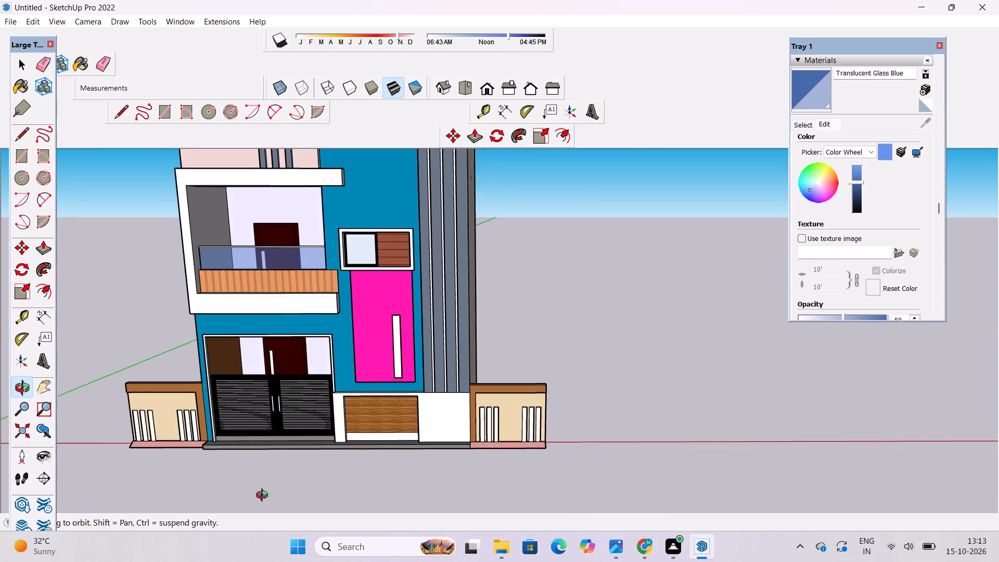
left_click_drag(264, 496, 263, 497)
scroll(249, 411, "up", 4)
left_click_drag(263, 412, 371, 438)
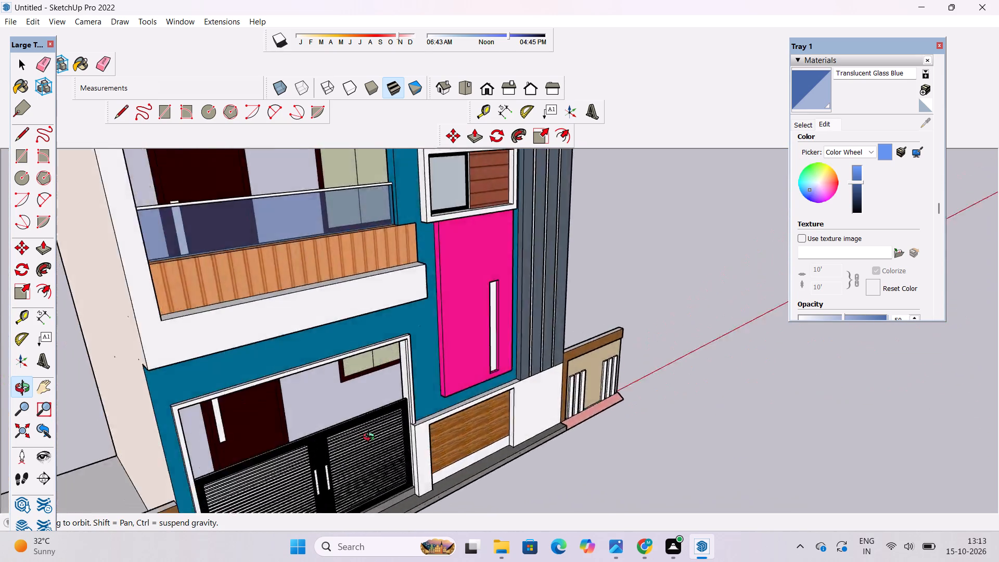
left_click_drag(371, 438, 235, 377)
scroll(235, 338, "down", 4)
left_click_drag(259, 364, 375, 391, "shift")
left_click_drag(375, 391, 384, 398)
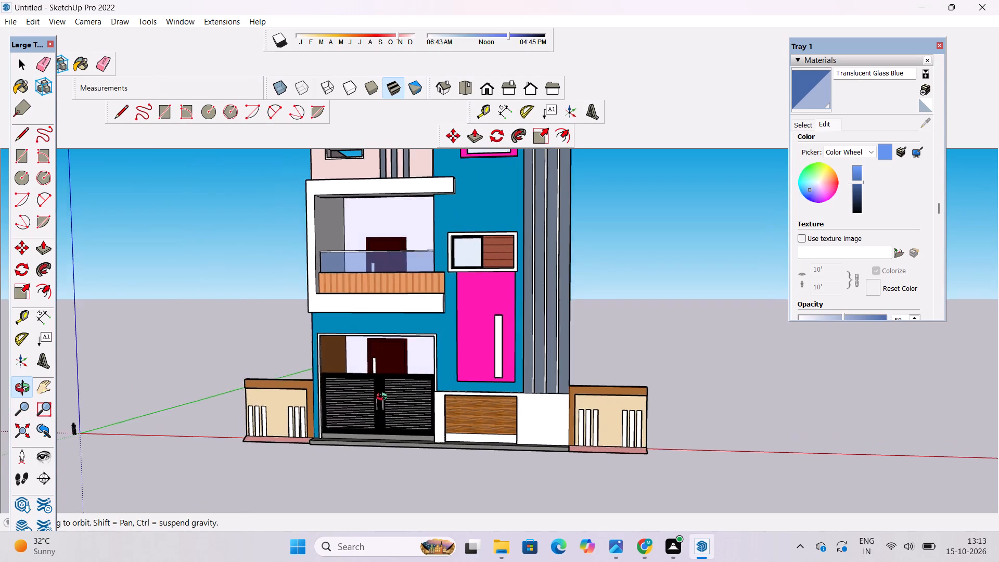
left_click_drag(384, 398, 402, 414)
scroll(370, 325, "down", 5)
left_click_drag(388, 340, 411, 438, "shift")
left_click_drag(413, 439, 391, 369, "shift")
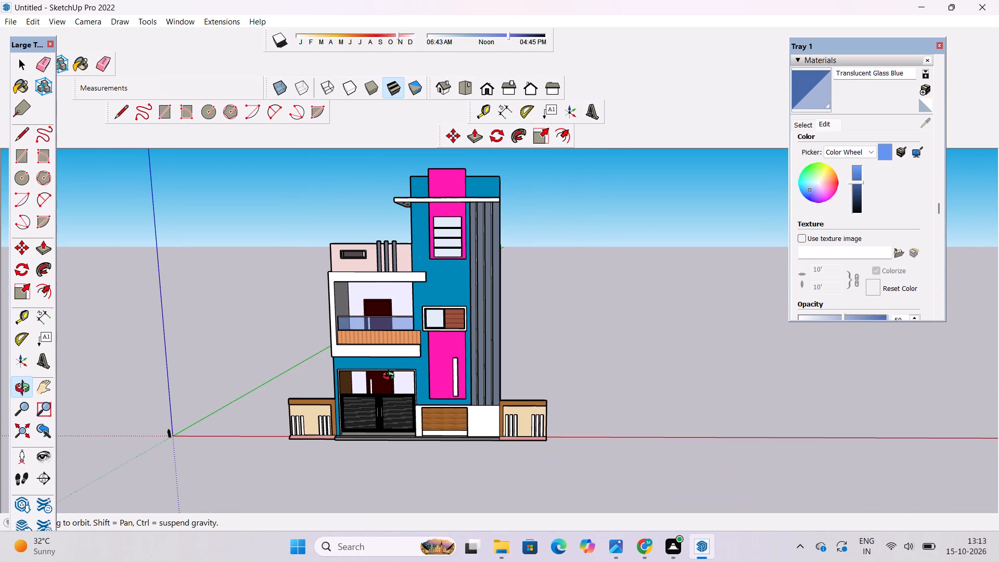
left_click_drag(283, 390, 641, 420)
left_click_drag(251, 420, 552, 419)
scroll(486, 205, "up", 2)
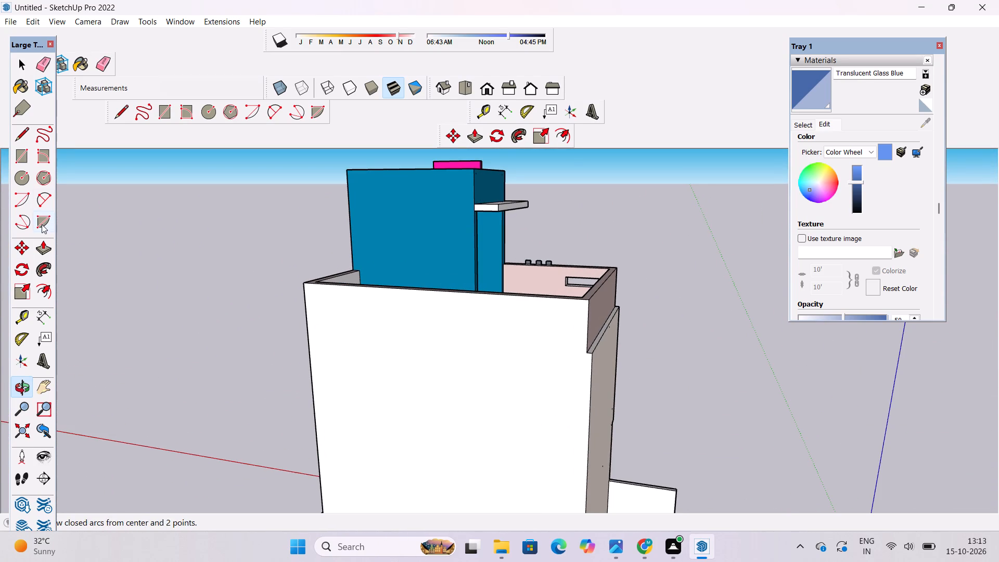
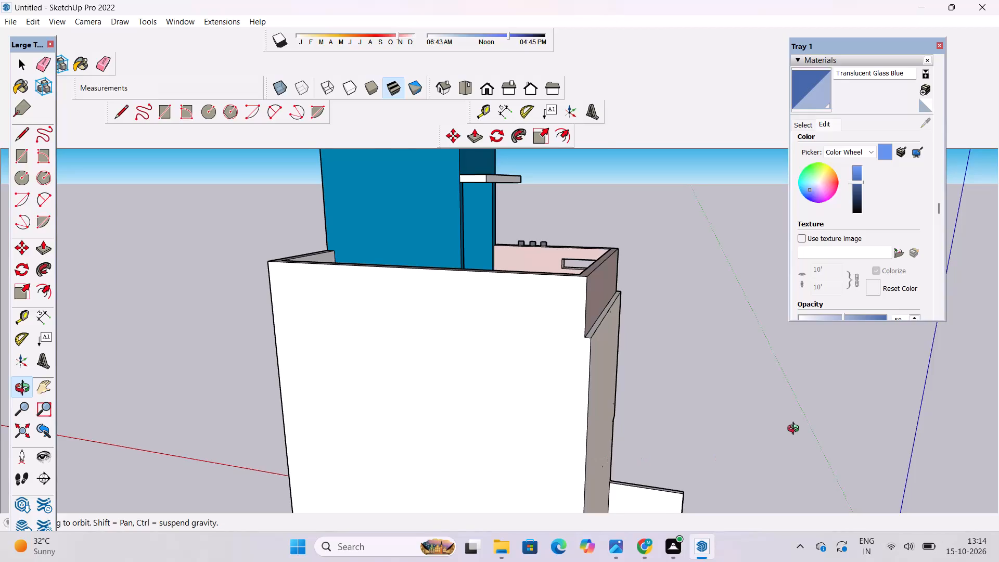
Examine the building from the rear wall around to the front balcony, window frame, magenta panel, gate and boundary walls.
scroll(810, 404, "up", 3)
scroll(810, 404, "down", 2)
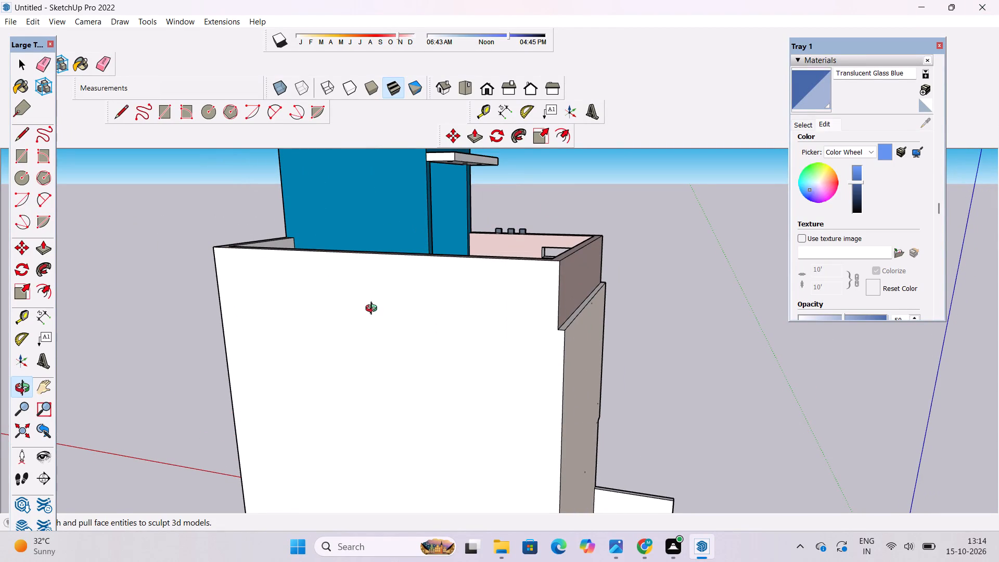
left_click_drag(539, 362, 172, 302)
scroll(172, 299, "down", 6)
left_click_drag(438, 335, 283, 335)
scroll(455, 285, "up", 9)
left_click_drag(455, 289, 446, 290, "shift")
scroll(324, 369, "down", 2)
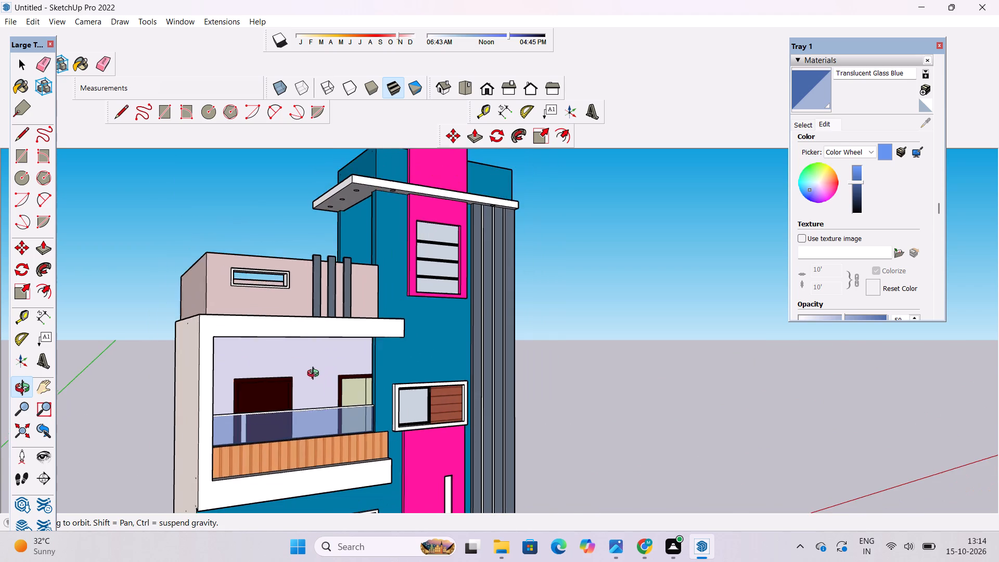
left_click_drag(293, 437, 290, 377, "shift")
left_click_drag(290, 377, 270, 427)
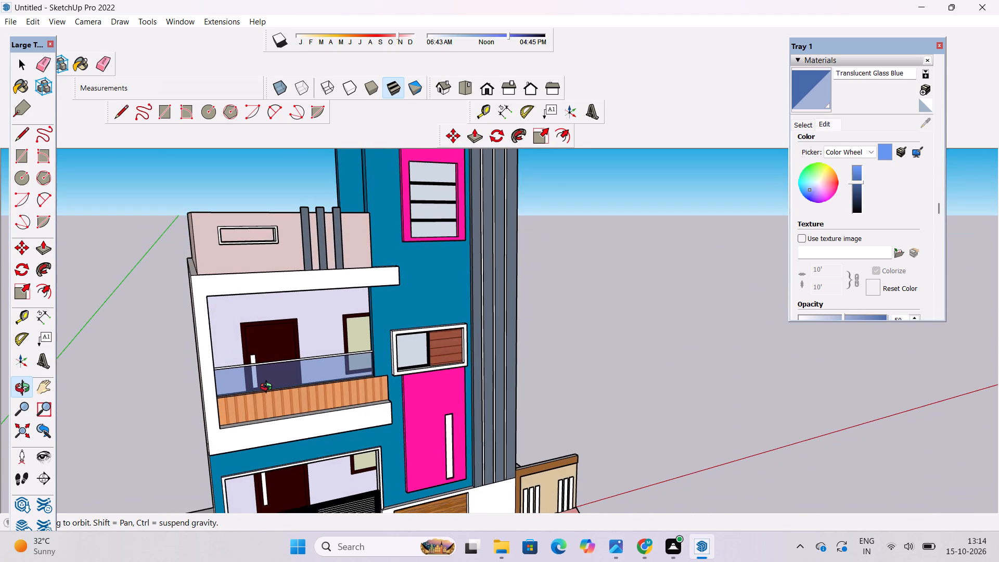
scroll(268, 388, "up", 5)
left_click_drag(308, 344, 271, 344, "shift")
left_click_drag(271, 345, 191, 410)
scroll(297, 351, "down", 6)
left_click_drag(427, 372, 354, 382, "shift")
left_click_drag(375, 382, 665, 333)
left_click_drag(472, 453, 375, 351, "shift")
left_click_drag(395, 355, 357, 364)
left_click_drag(357, 373, 265, 386)
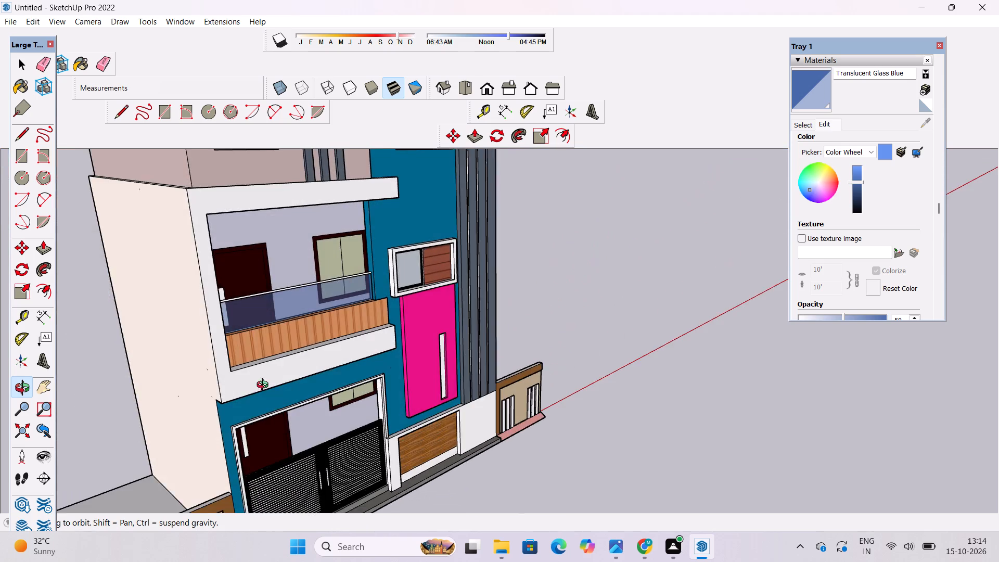
left_click_drag(265, 386, 266, 386)
scroll(426, 254, "up", 9)
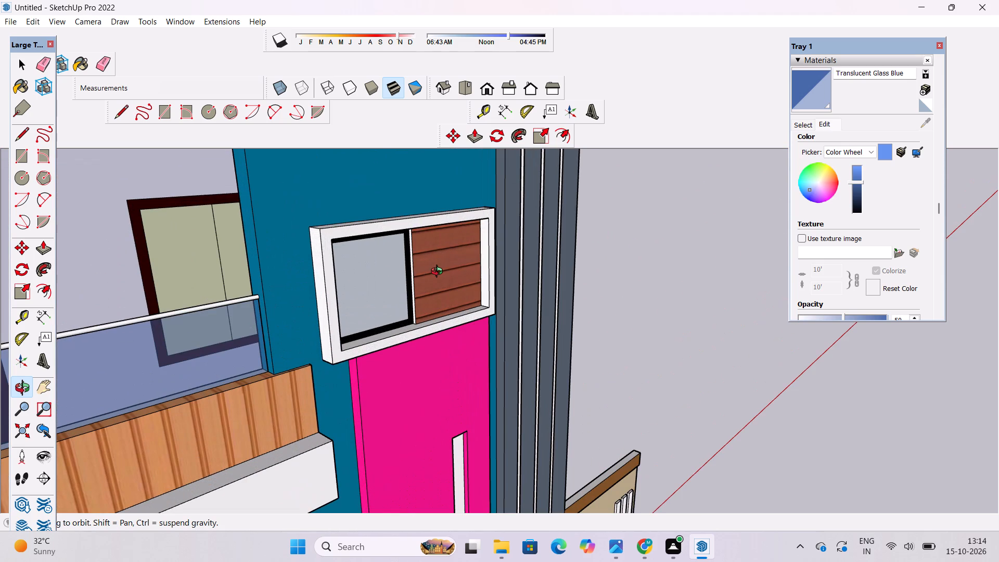
left_click_drag(385, 439, 257, 232)
scroll(264, 238, "down", 6)
left_click_drag(301, 335, 441, 435)
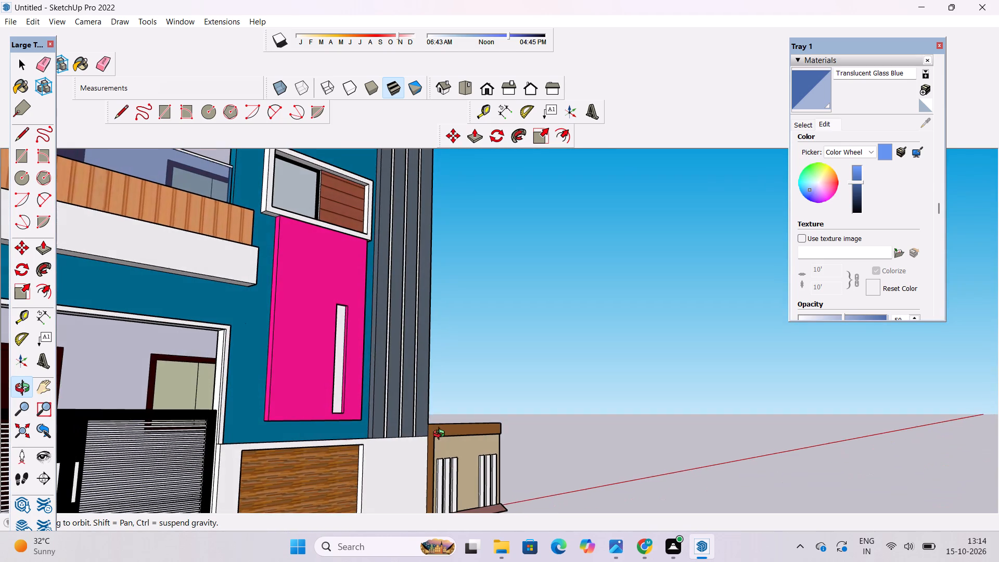
left_click_drag(441, 435, 440, 429)
left_click_drag(414, 368, 345, 381)
left_click_drag(344, 395, 340, 251, "shift")
left_click_drag(353, 341, 213, 502)
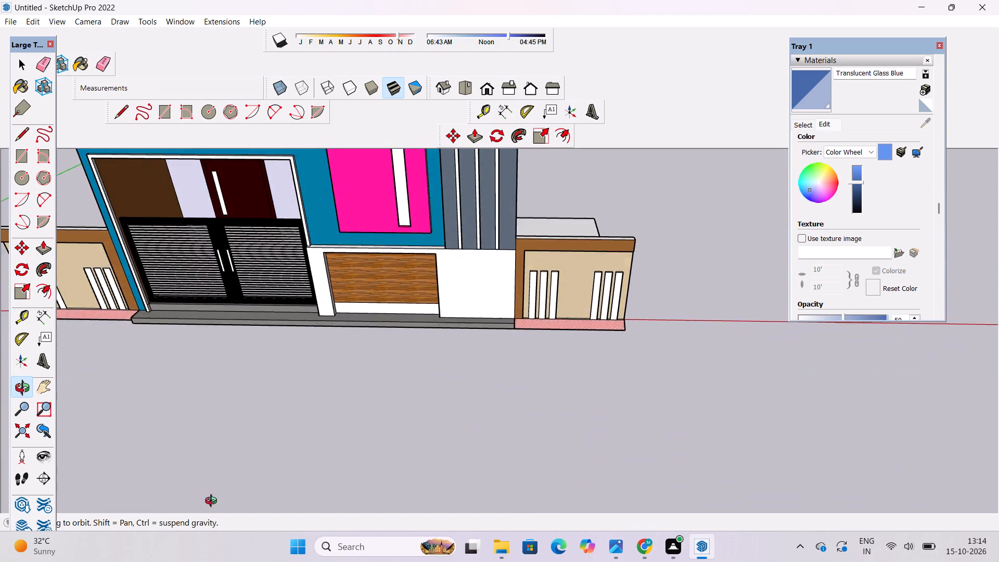
left_click_drag(213, 502, 230, 461)
Paint the white strip below the ground-floor wood panel beside the gate with Vegetation Honey Locust from the Landscaping, Fencing and Vegetation materials.
scroll(368, 245, "up", 4)
left_click_drag(393, 393, 389, 344)
left_click_drag(395, 355, 408, 300)
left_click_drag(409, 300, 406, 335, "shift")
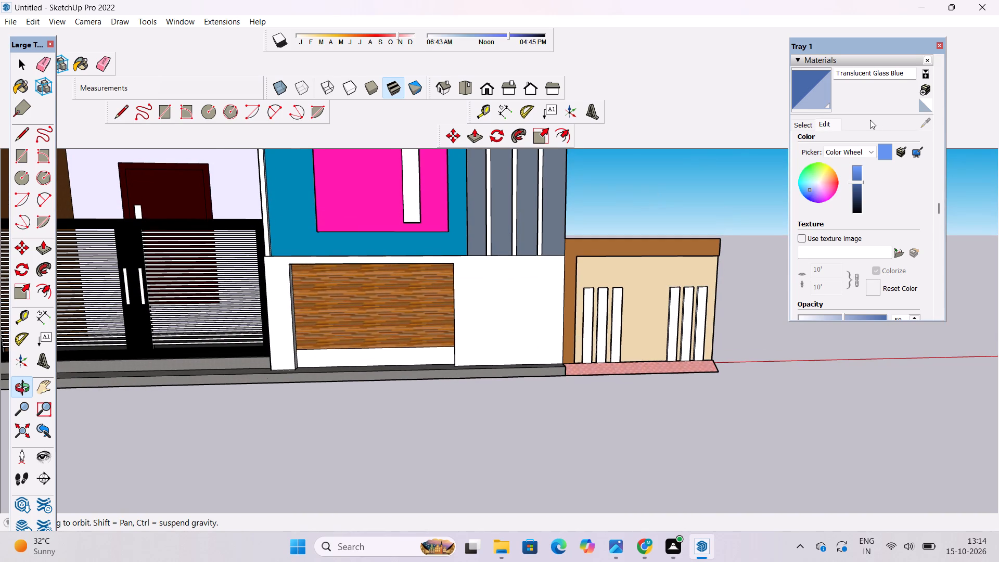
left_click(808, 126)
left_click(847, 139)
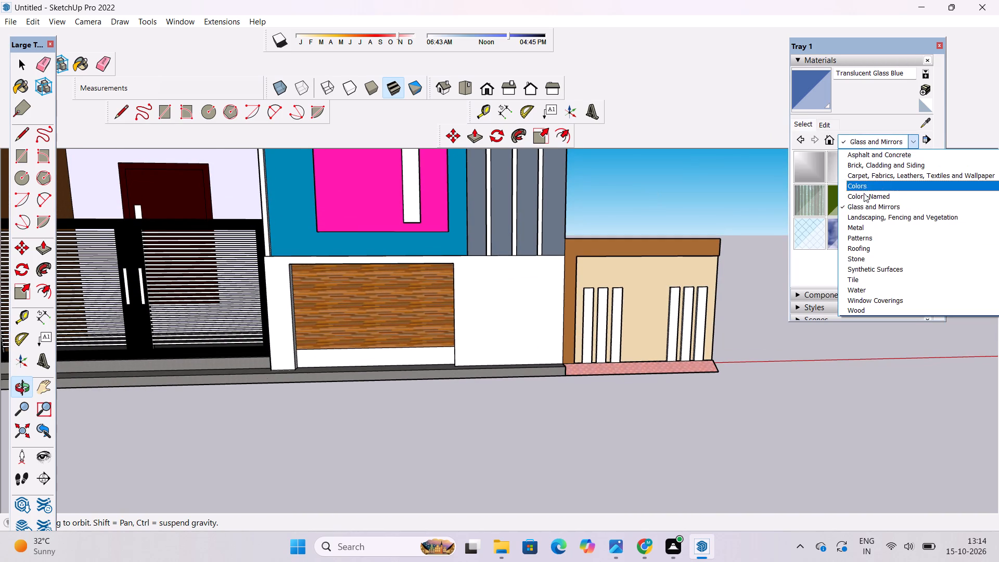
left_click(871, 213)
scroll(870, 213, "down", 2)
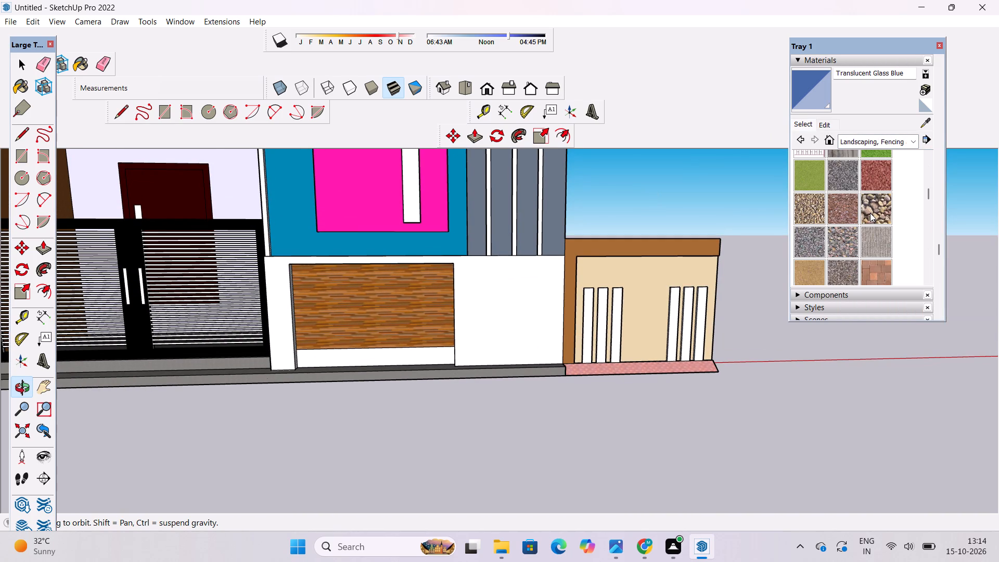
scroll(867, 212, "down", 2)
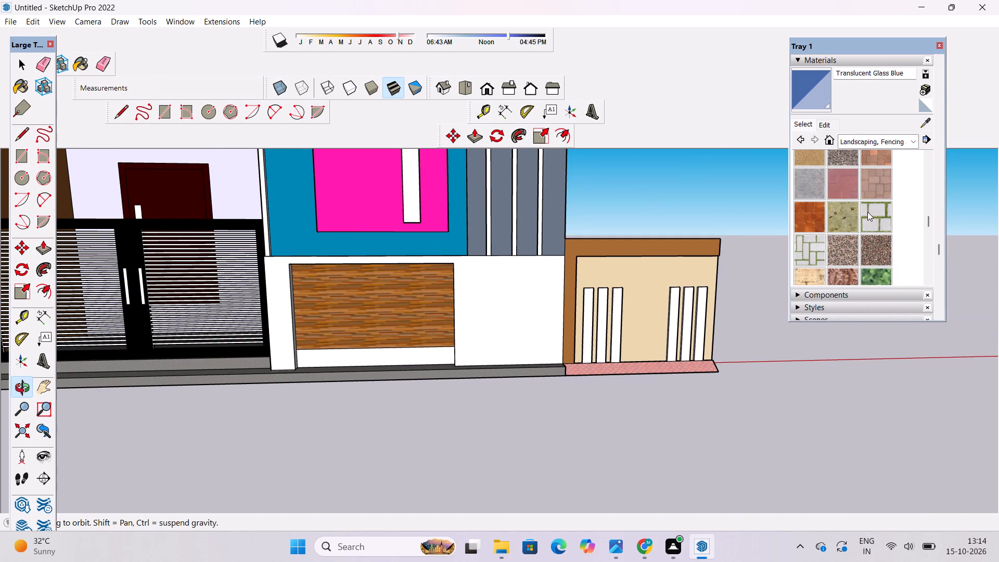
scroll(863, 210, "down", 2)
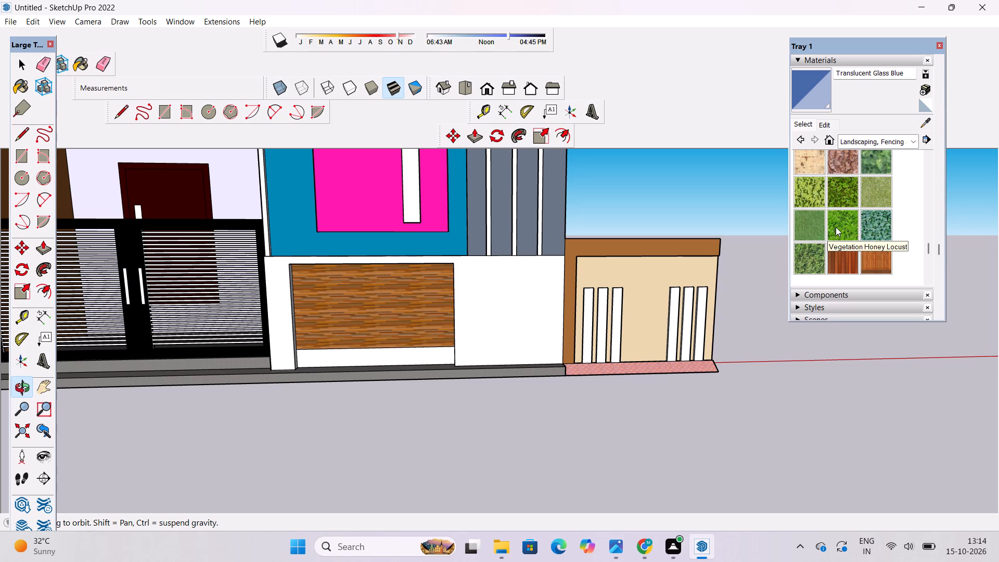
left_click(836, 227)
scroll(421, 374, "up", 6)
left_click(414, 347)
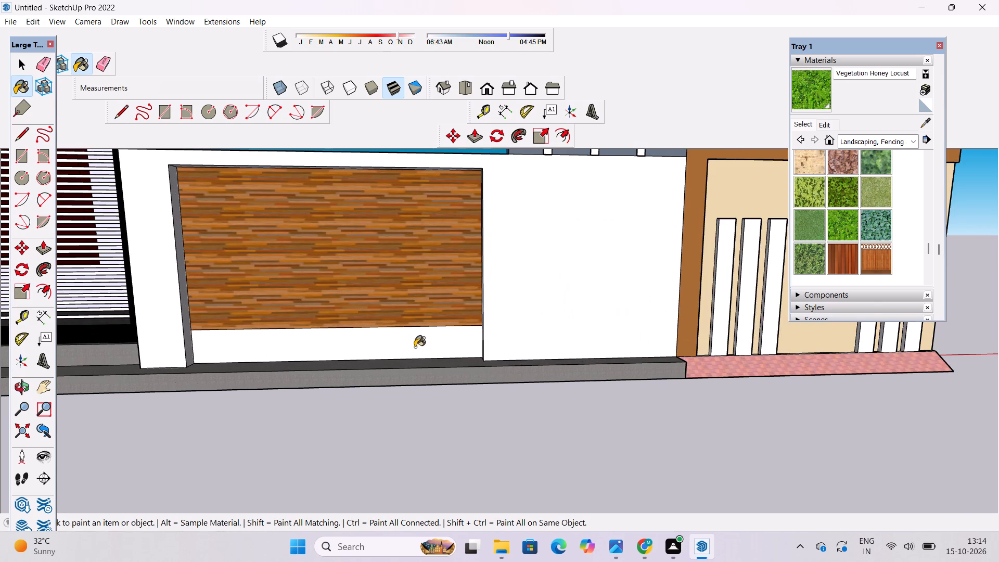
Paint the white inner face of the roof terrace parapet beside the blue tower with 0007_MistyRose from the Colors-Named materials.
scroll(368, 308, "down", 19)
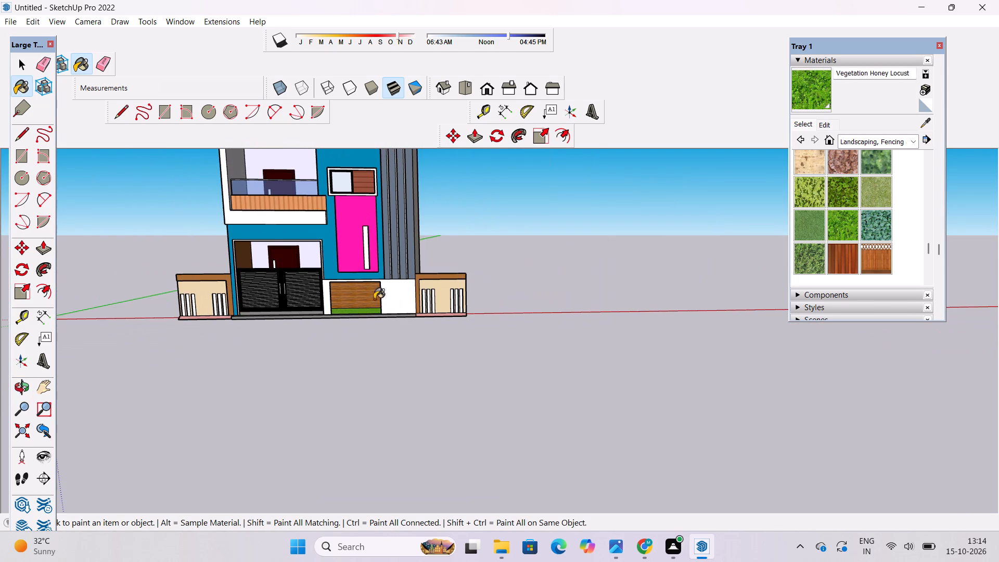
left_click(11, 390)
scroll(441, 397, "down", 10)
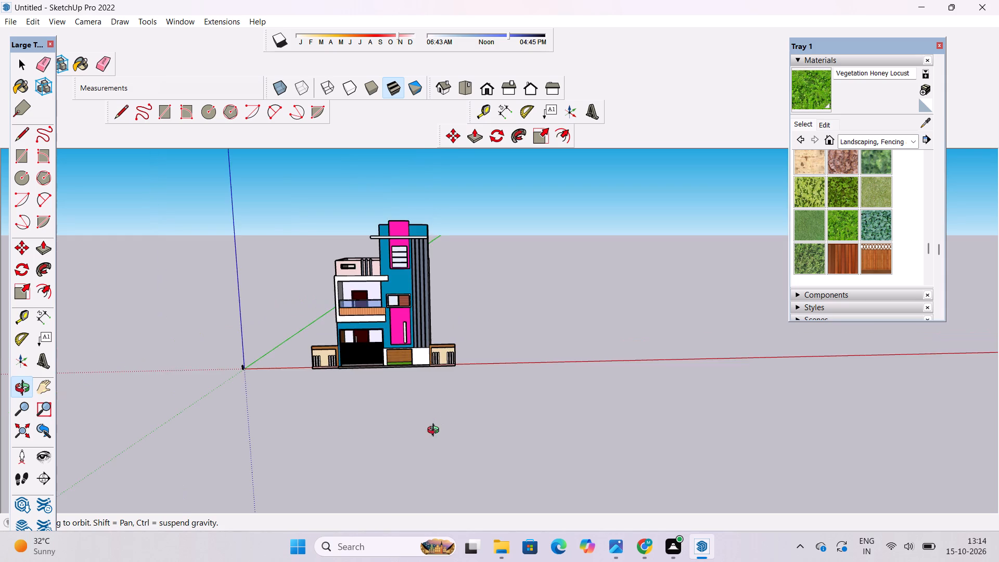
left_click_drag(436, 437, 451, 365)
scroll(398, 327, "up", 5)
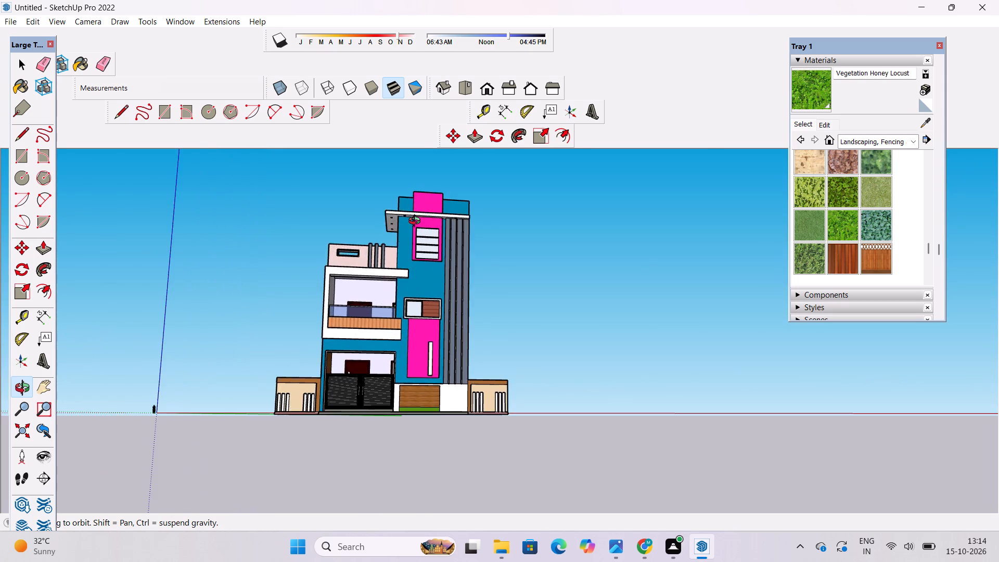
scroll(417, 222, "up", 11)
left_click_drag(390, 236, 711, 418)
left_click_drag(0, 420, 0, 421)
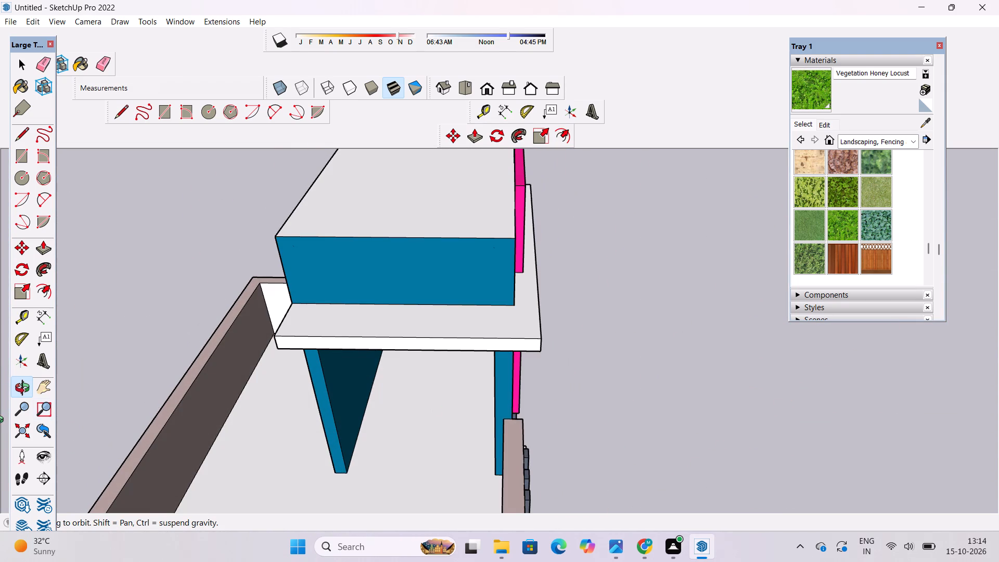
left_click_drag(0, 421, 477, 356)
left_click_drag(196, 385, 622, 327)
left_click_drag(622, 327, 308, 395)
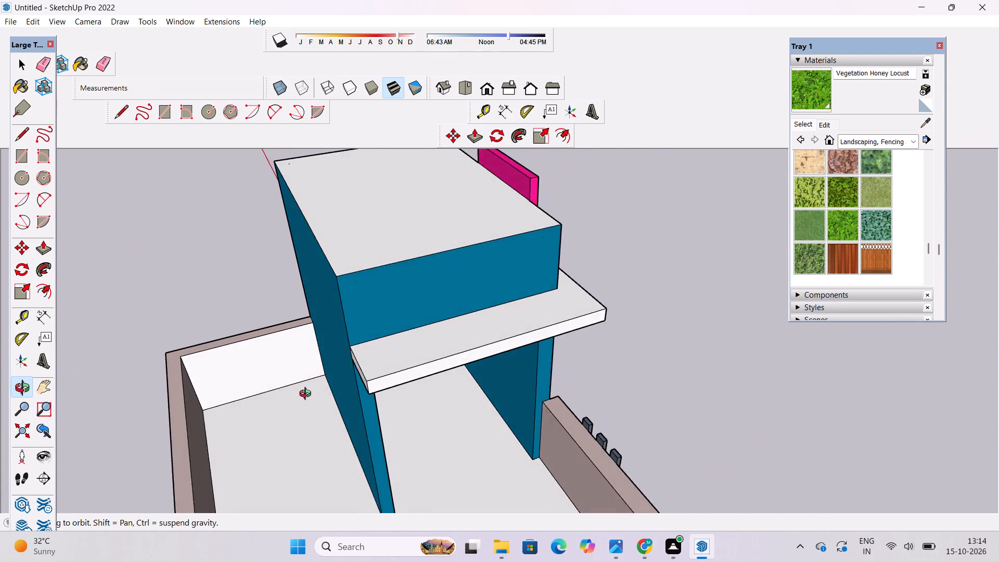
left_click_drag(308, 395, 288, 395)
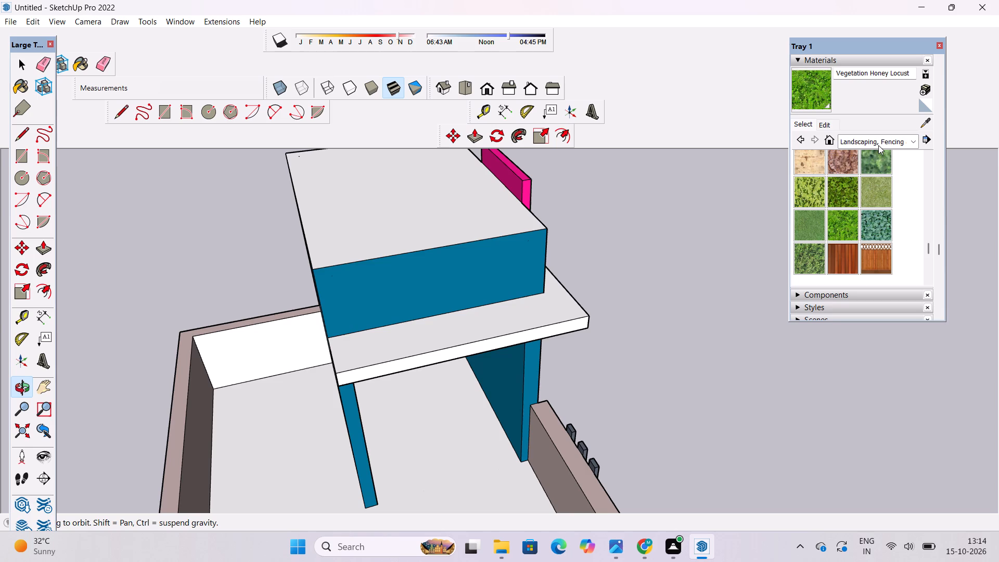
left_click(878, 145)
left_click(883, 196)
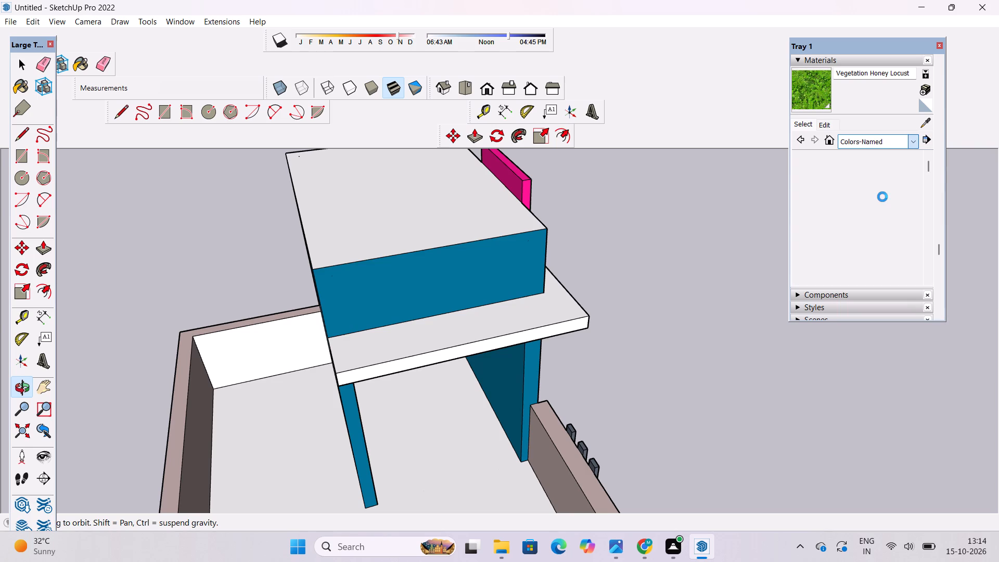
left_click(809, 235)
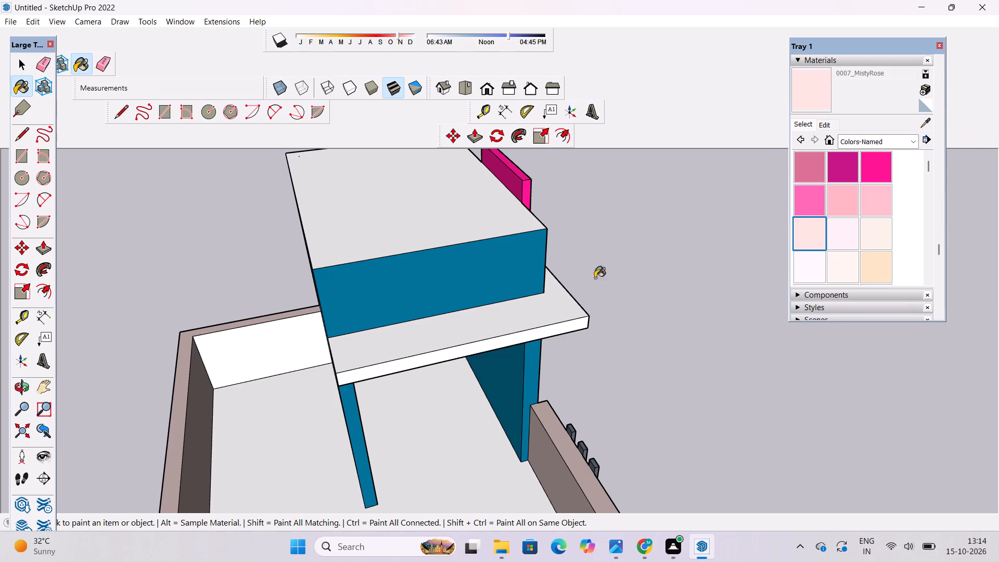
left_click(261, 347)
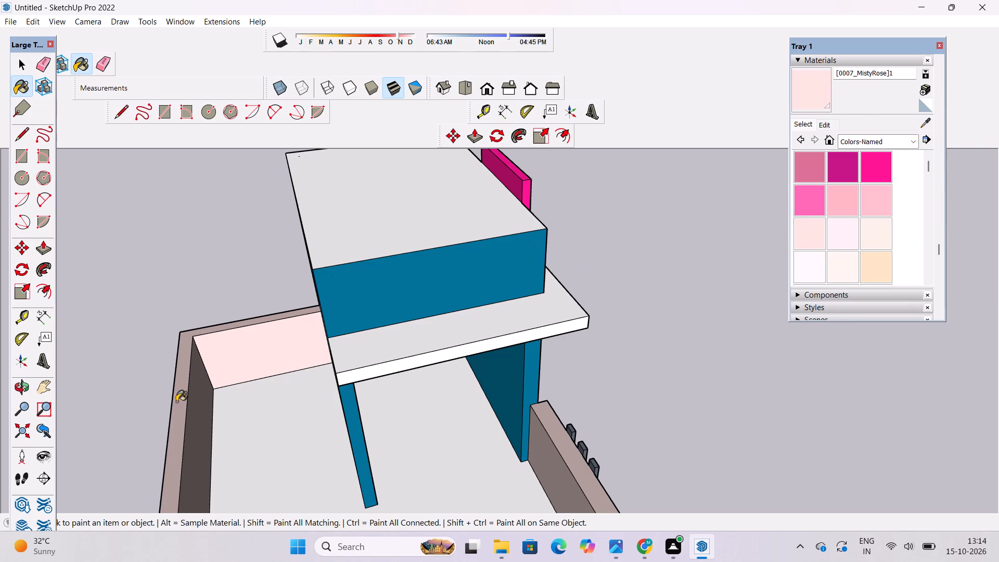
Darken the MistyRose material on the inner parapet face by lowering its brightness in two stages.
scroll(193, 326, "up", 4)
left_click(829, 119)
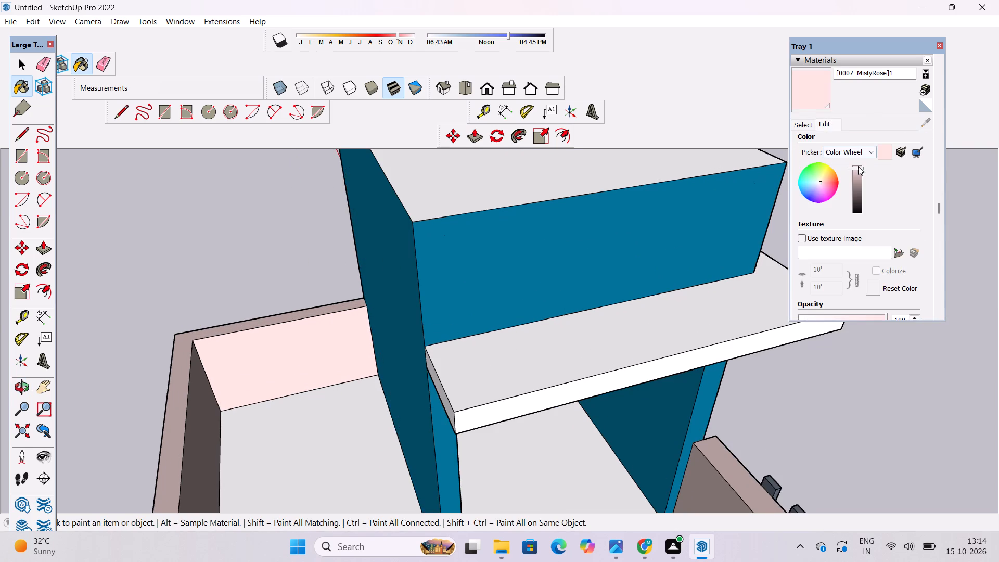
left_click(861, 172)
left_click(861, 176)
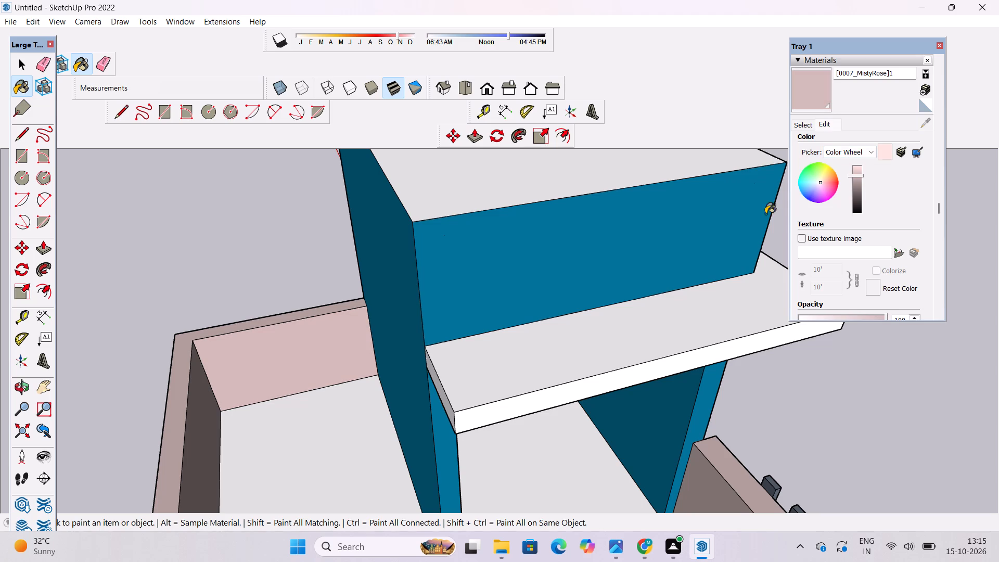
Examine the roof terrace parapet and blue tower from several sides, and the building's front facade.
left_click(22, 381)
left_click_drag(138, 331, 355, 312)
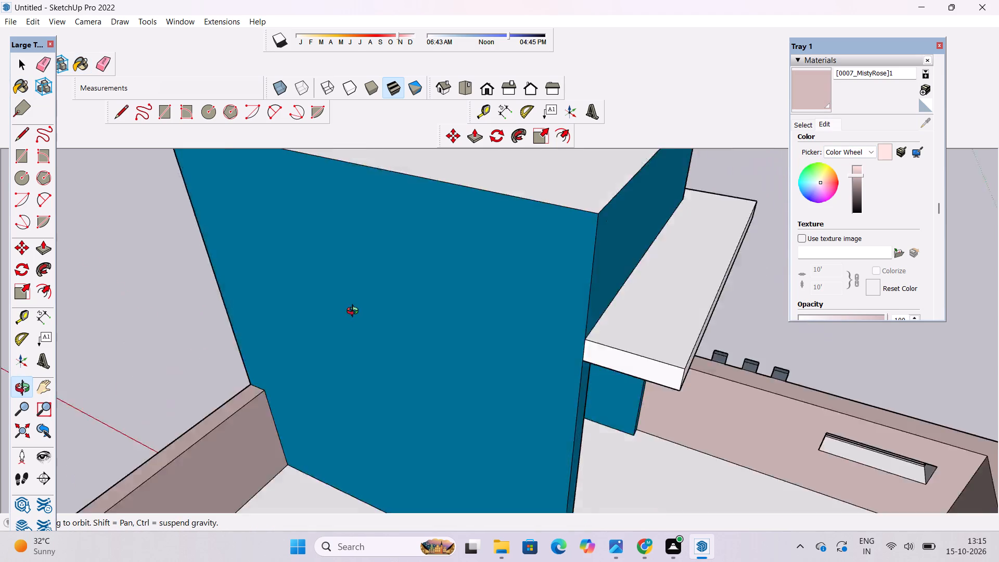
left_click_drag(355, 312, 374, 302)
scroll(251, 300, "down", 10)
left_click_drag(504, 275, 53, 347)
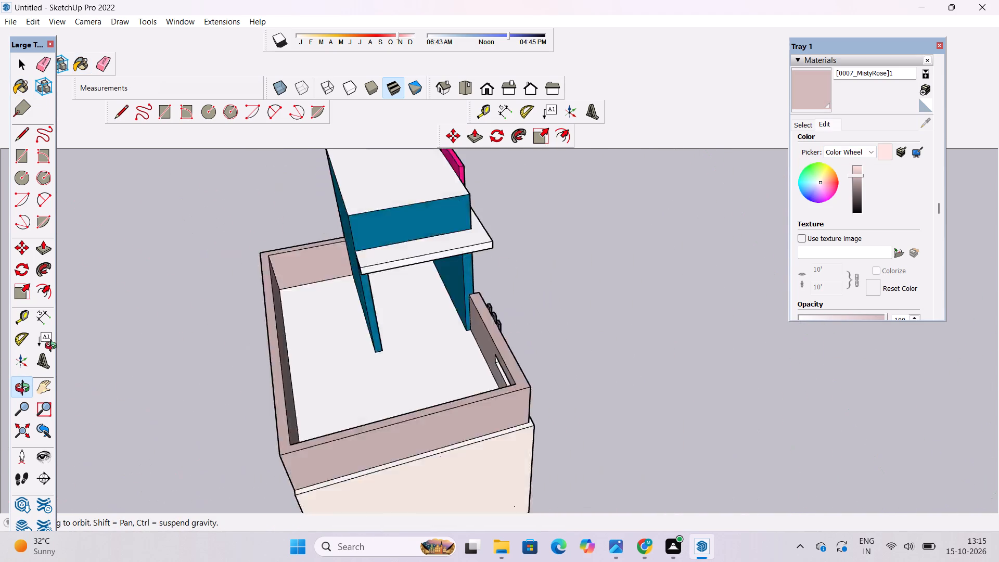
left_click_drag(53, 347, 0, 351)
left_click_drag(421, 318, 462, 189)
scroll(148, 355, "down", 5)
scroll(523, 313, "up", 5)
left_click_drag(501, 310, 267, 310)
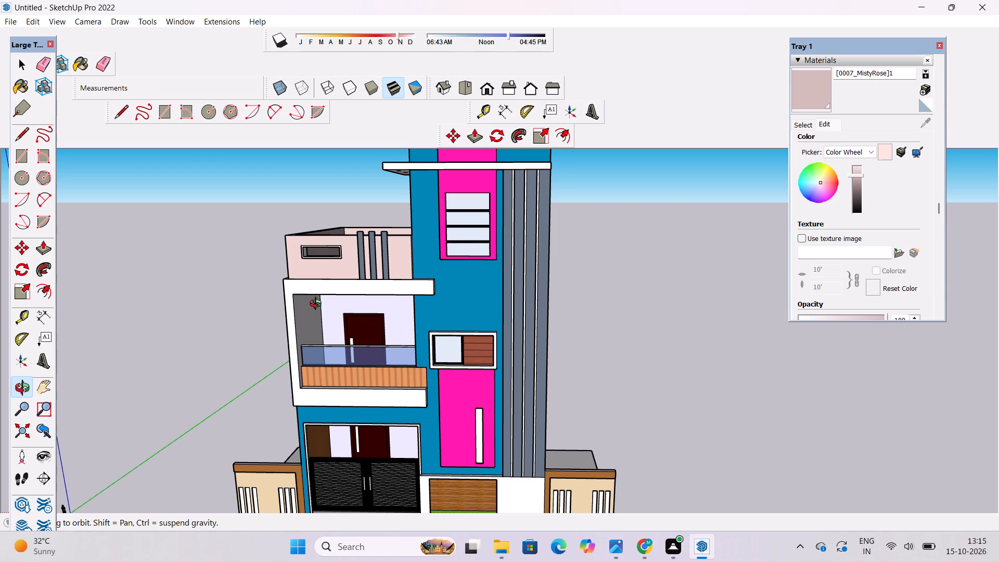
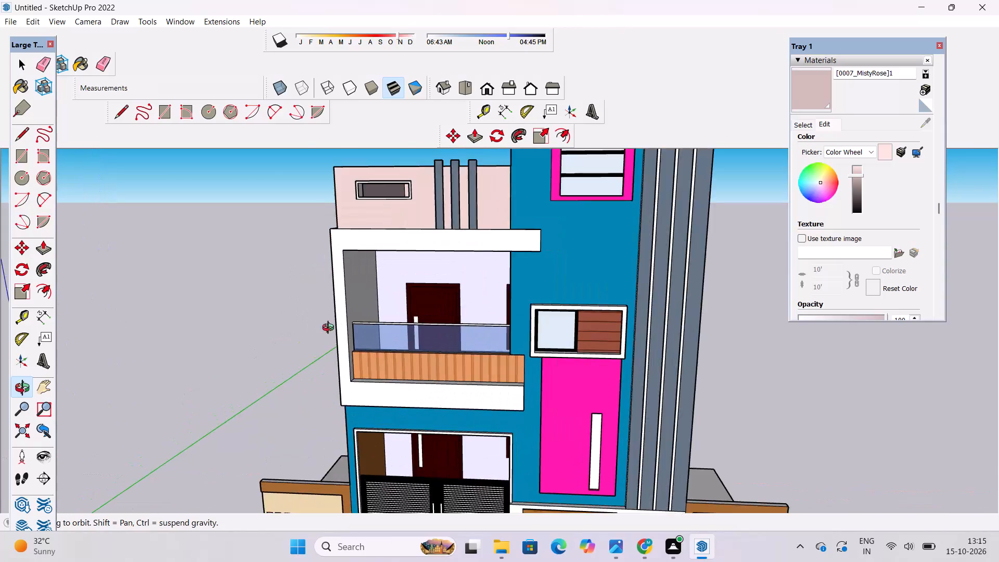
Examine the front facade from above, below and straight on, including the balcony, magenta panel and ground-floor gate area.
left_click_drag(381, 315, 415, 302)
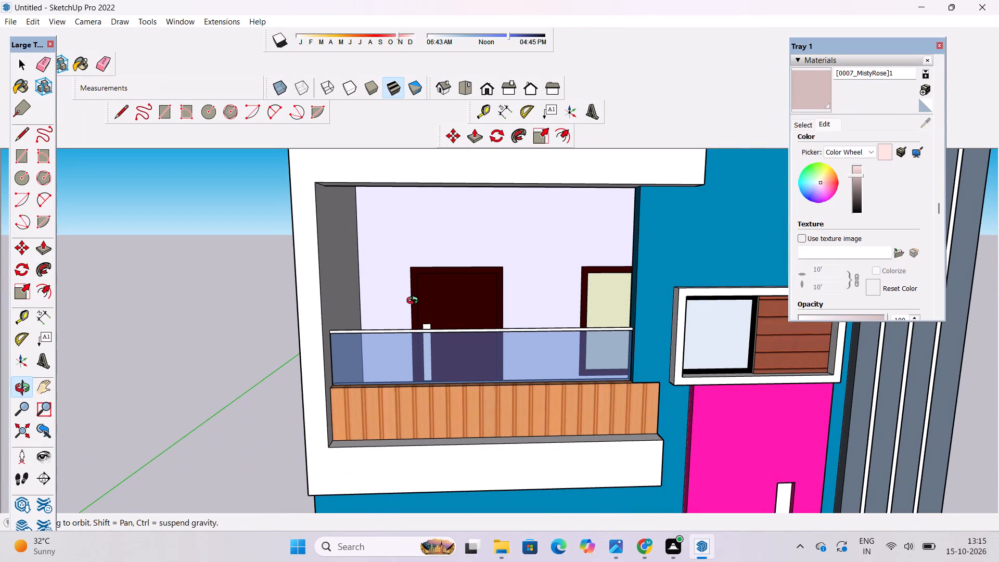
scroll(415, 302, "down", 10)
scroll(476, 384, "up", 5)
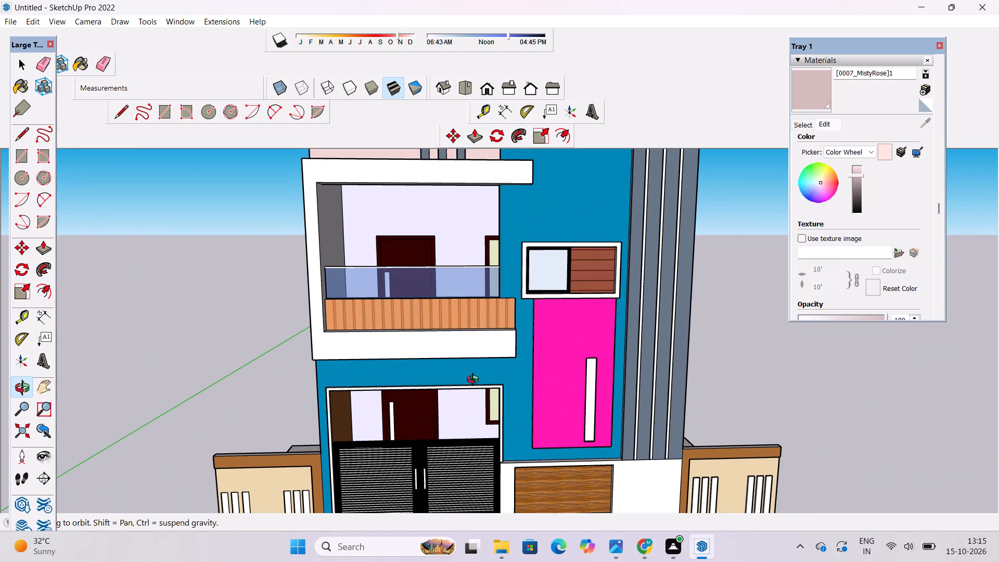
left_click_drag(475, 380, 444, 389, "shift")
scroll(433, 351, "up", 4)
left_click_drag(434, 344, 378, 346, "shift")
left_click_drag(385, 346, 394, 346)
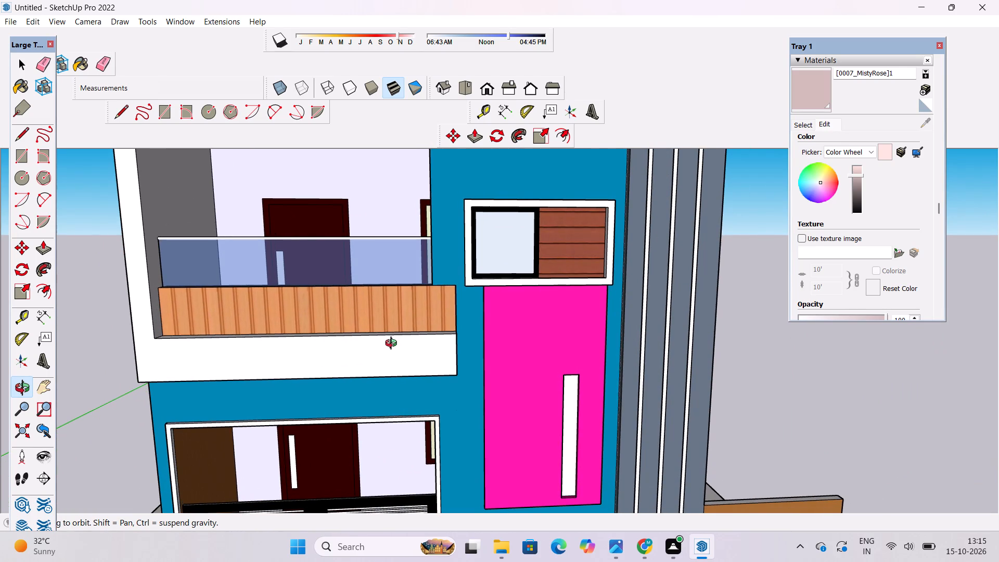
left_click_drag(400, 378, 239, 502)
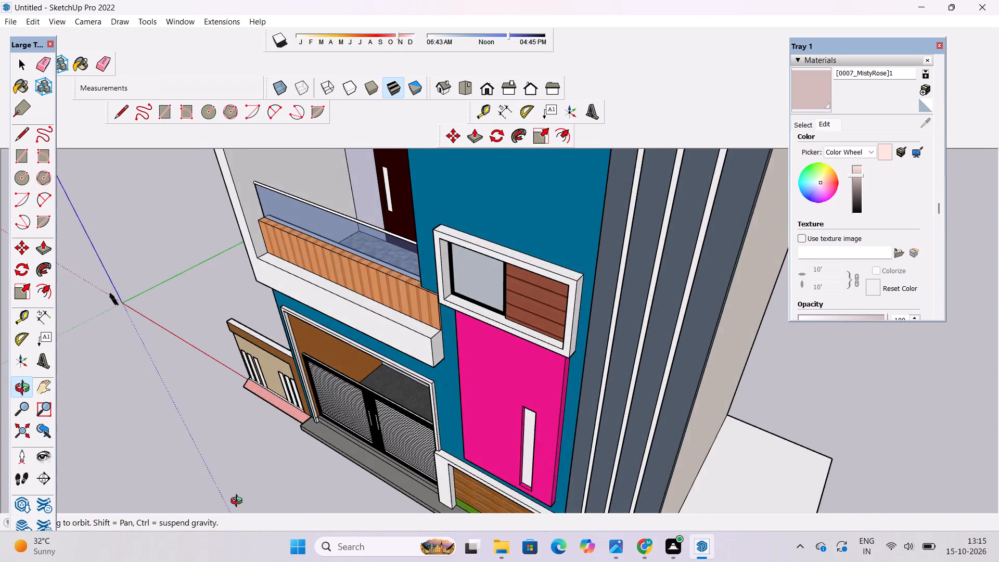
left_click_drag(239, 502, 424, 151)
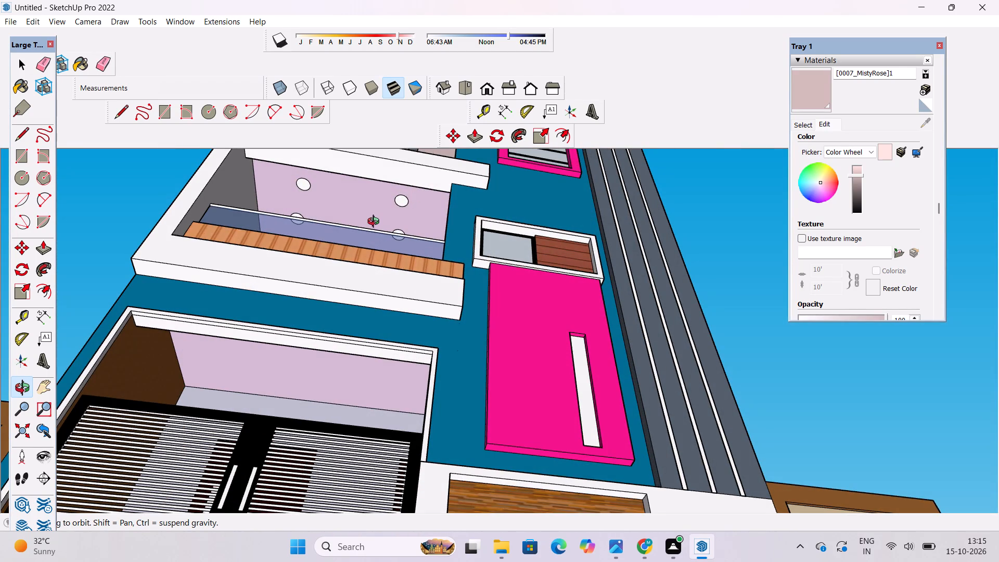
scroll(374, 226, "down", 3)
left_click_drag(321, 353, 255, 281)
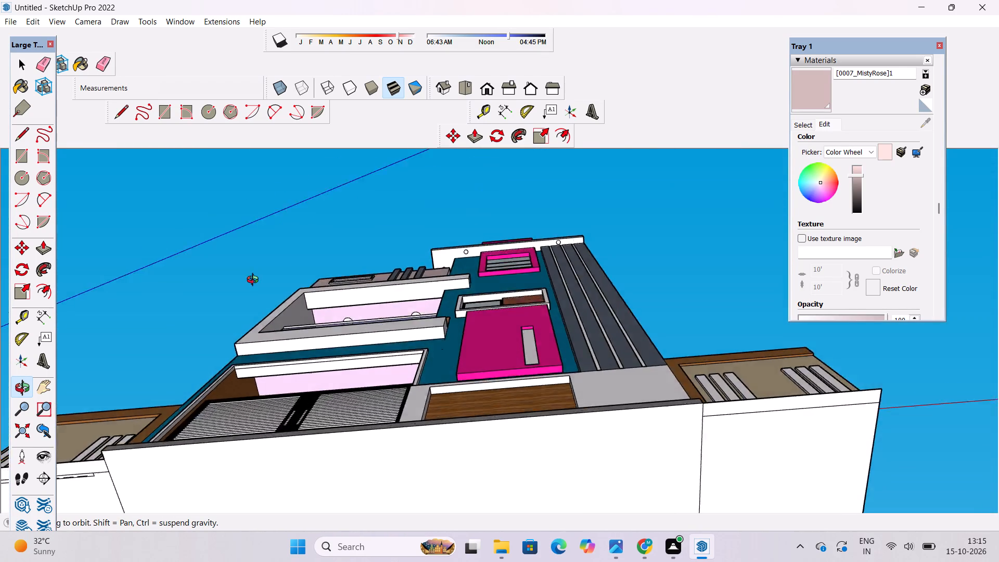
left_click_drag(255, 281, 331, 450)
left_click_drag(209, 338, 171, 459)
scroll(198, 355, "down", 5)
left_click_drag(212, 385, 259, 411)
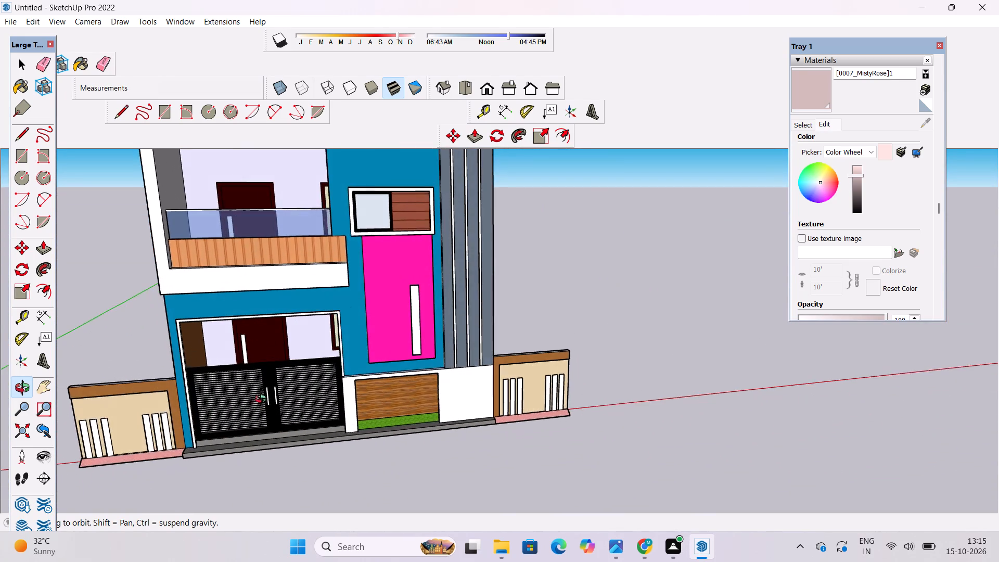
scroll(239, 376, "up", 7)
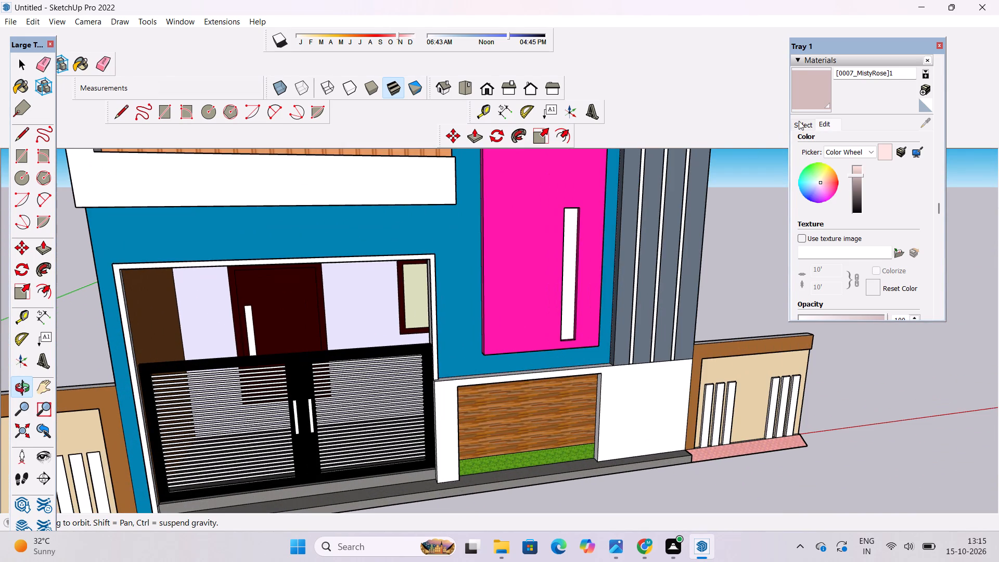
Choose Wood Bamboo from the Wood materials as the paint material.
left_click(803, 124)
left_click(863, 143)
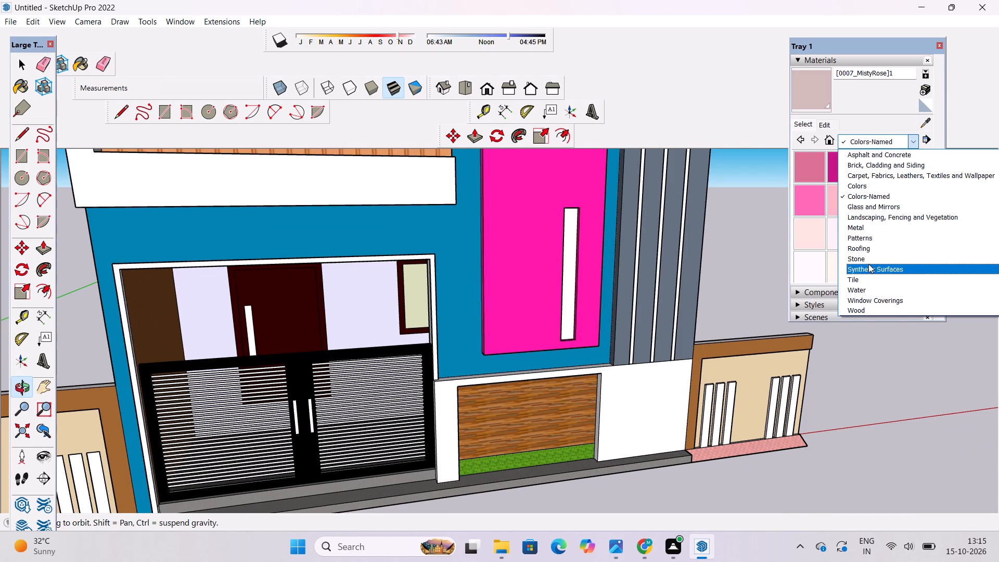
left_click(857, 312)
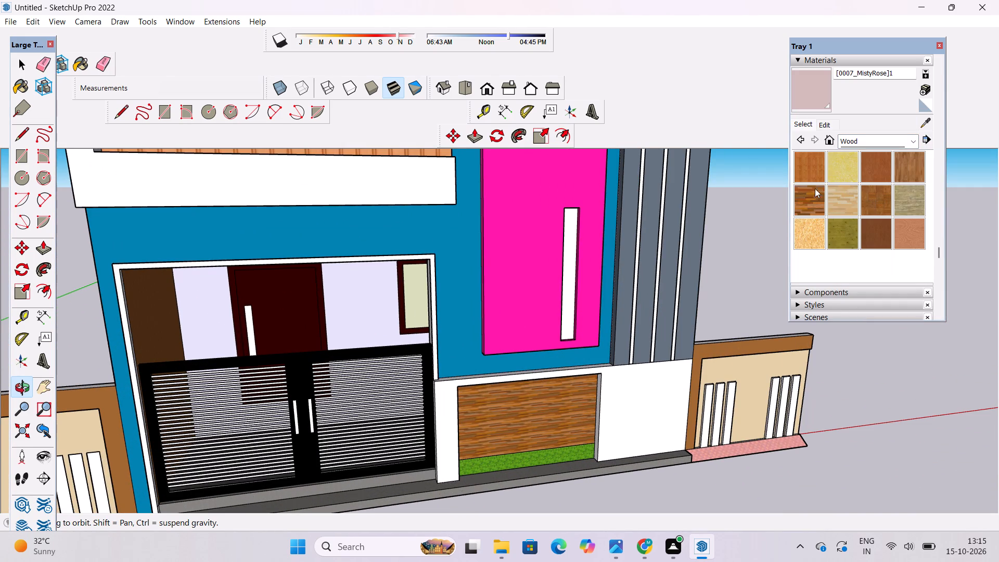
left_click(807, 171)
Erase the dividing lines on the white underside of the ground-floor gate opening's head and on its adjoining side jamb.
key("o")
left_click_drag(491, 448, 469, 347)
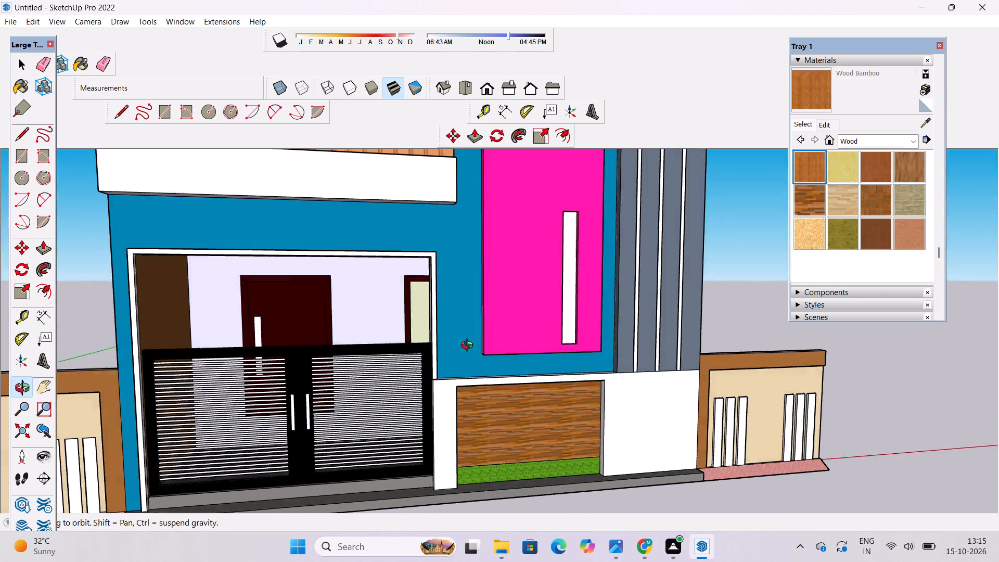
left_click_drag(469, 347, 433, 132)
scroll(349, 343, "up", 7)
left_click_drag(318, 325, 434, 372, "shift")
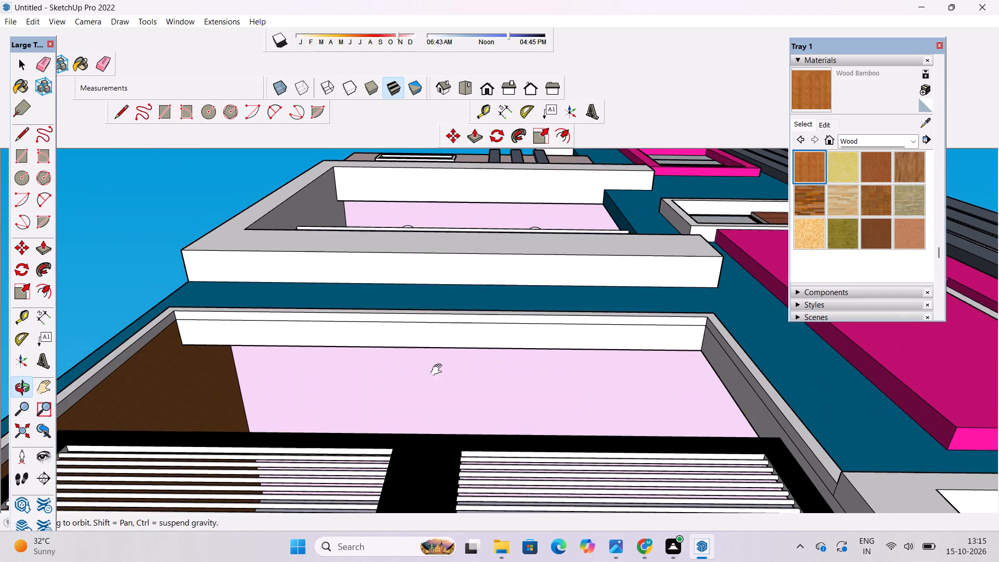
left_click_drag(456, 354, 442, 354, "shift")
key("e")
left_click(459, 322)
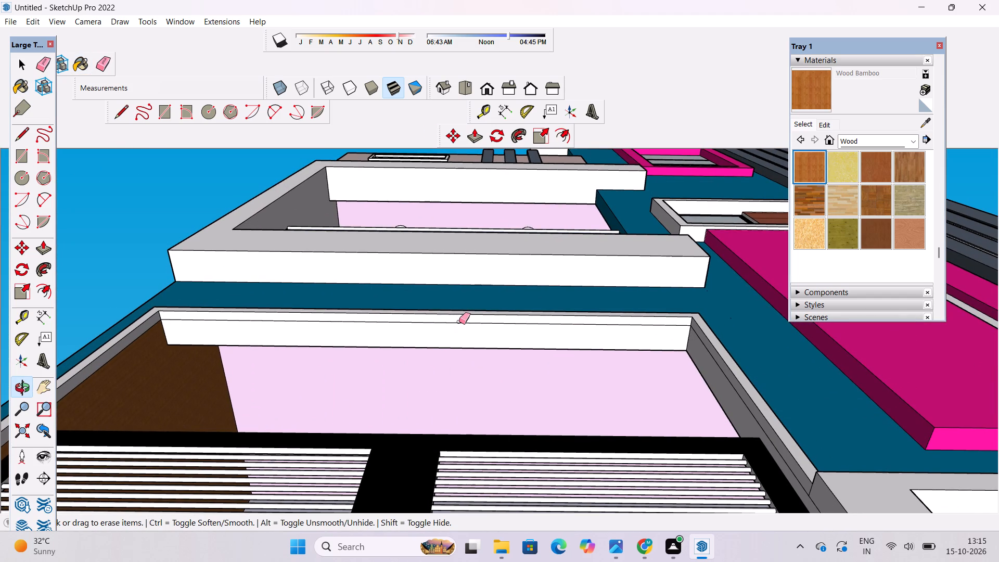
left_click(459, 322)
left_click(459, 322)
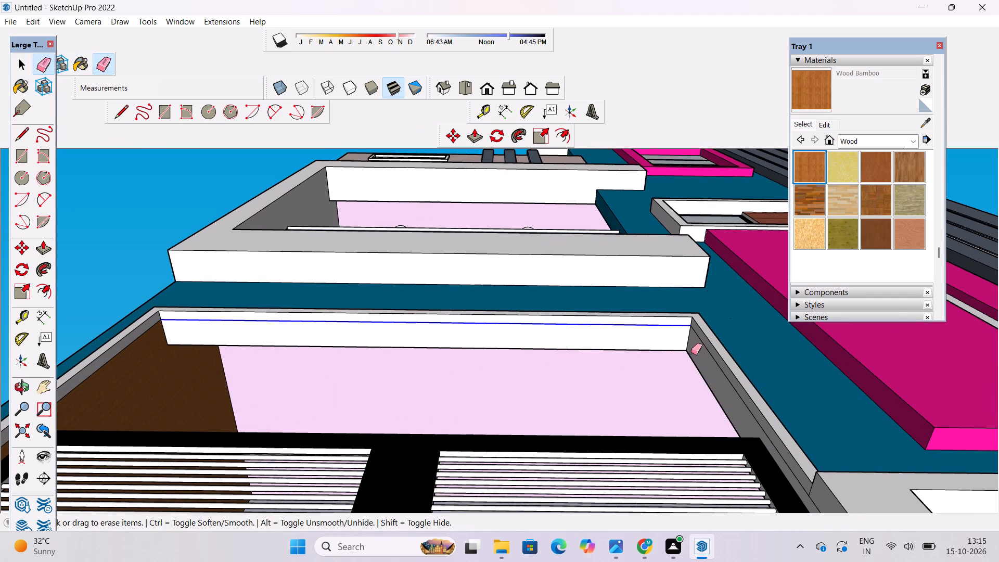
left_click(710, 353)
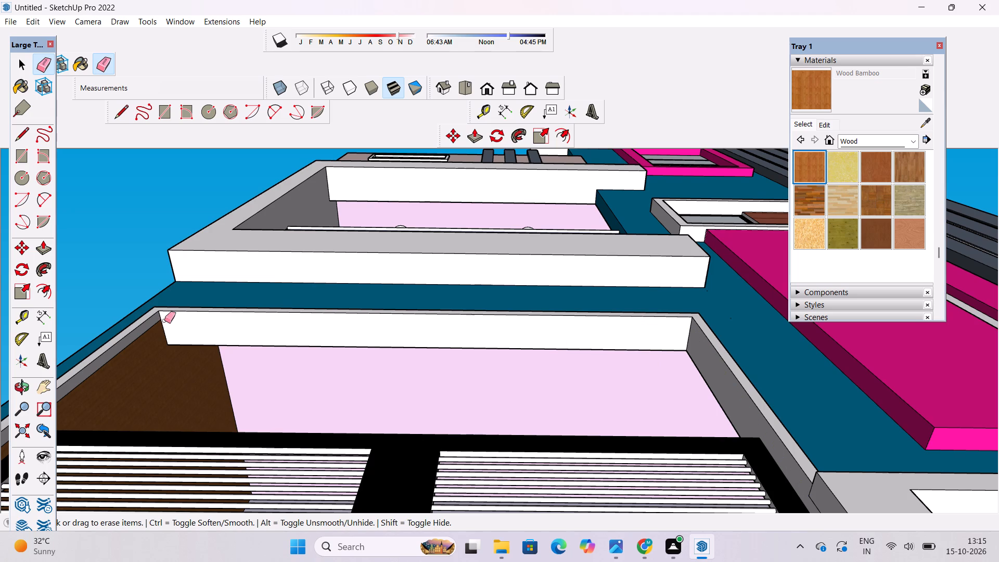
Paint the white underside of the ground-floor gate opening's head with Wood Bamboo.
left_click(809, 94)
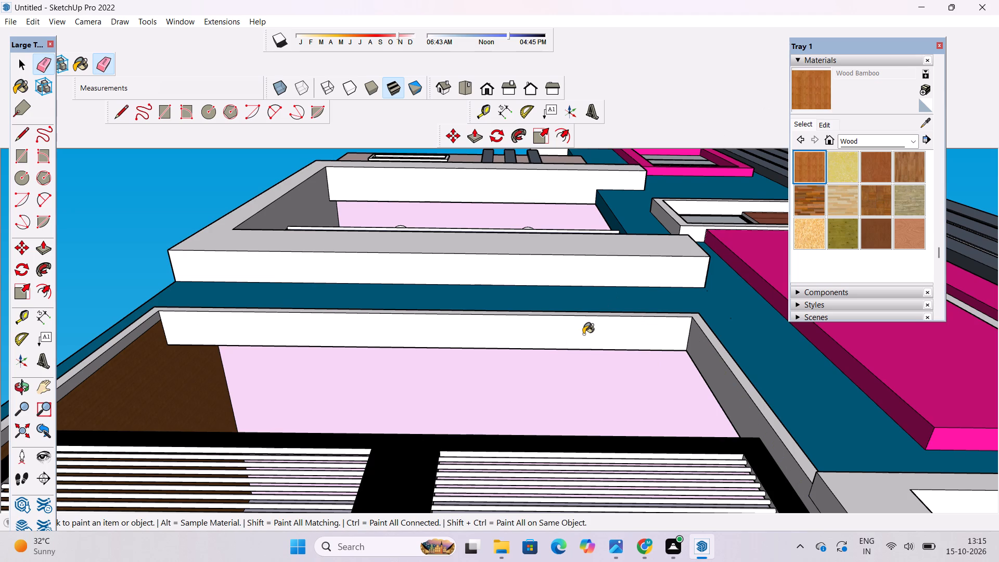
left_click(582, 335)
Darken the Wood Bamboo material by lowering its colour brightness.
key("o")
scroll(458, 224, "down", 2)
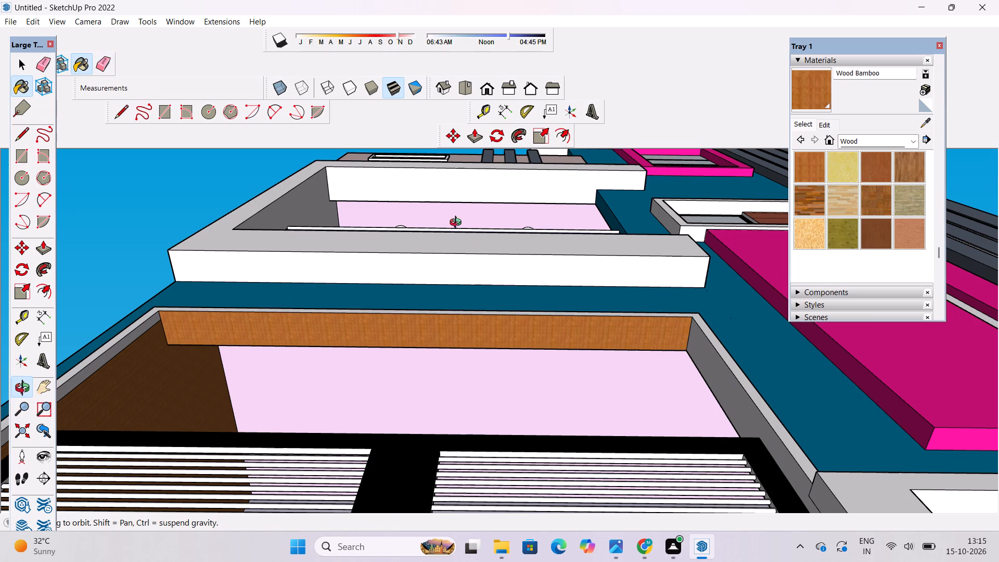
scroll(458, 224, "down", 3)
left_click_drag(483, 355, 484, 513)
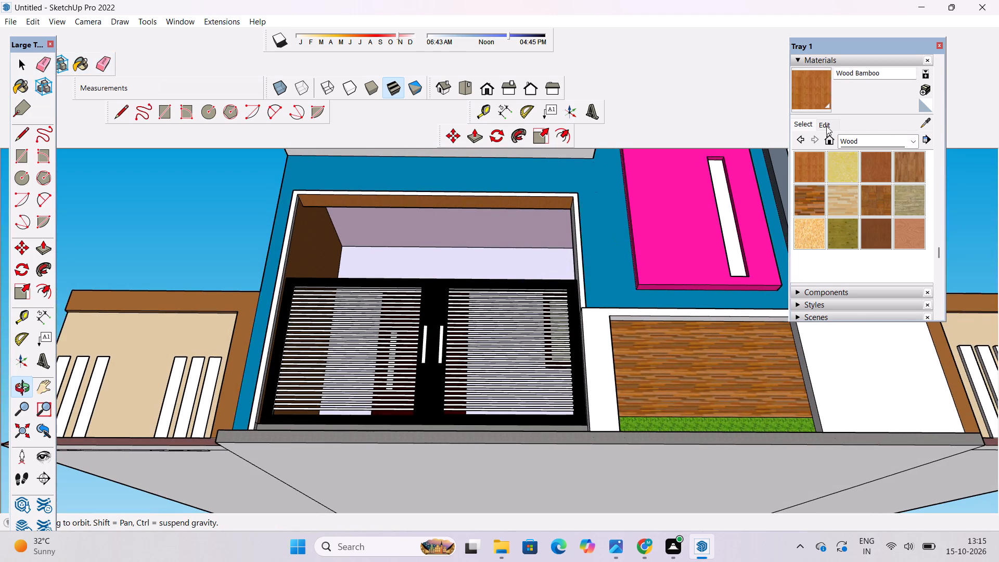
left_click(826, 126)
left_click(859, 191)
Examine the ground-floor gate opening from the front and the whole building from a distance.
left_click_drag(388, 283, 390, 289)
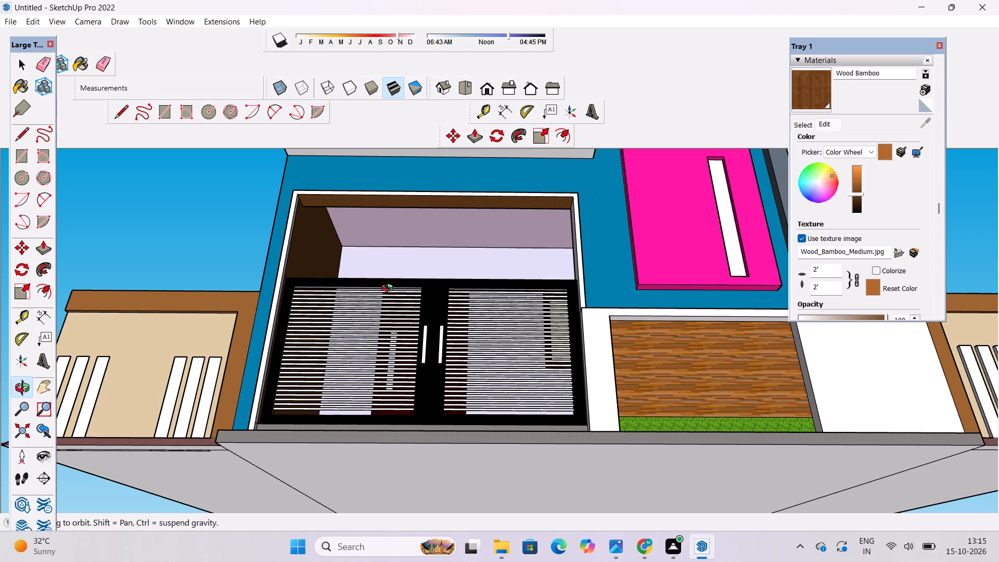
left_click_drag(390, 289, 436, 420)
scroll(433, 348, "down", 5)
scroll(435, 342, "up", 1)
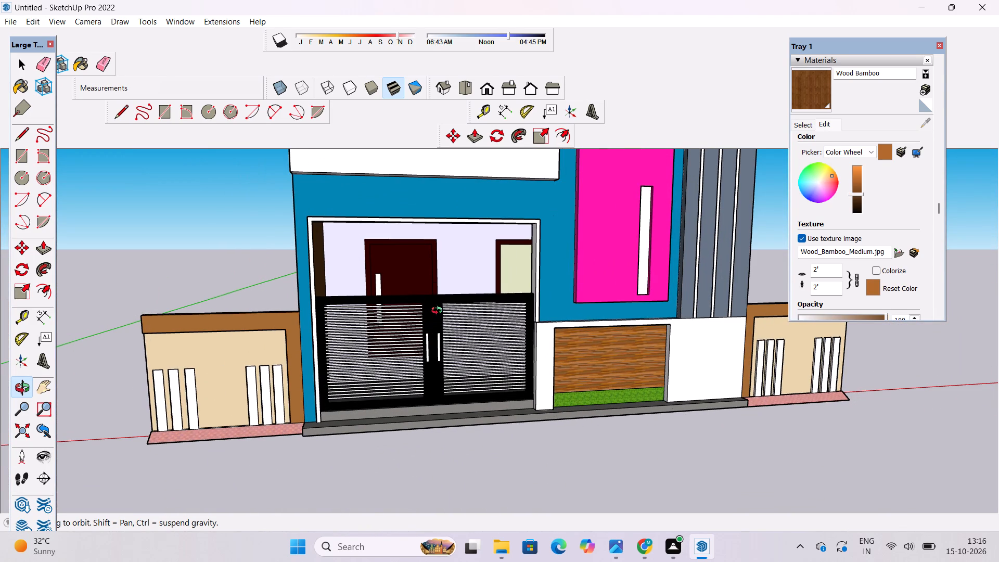
scroll(441, 309, "down", 4)
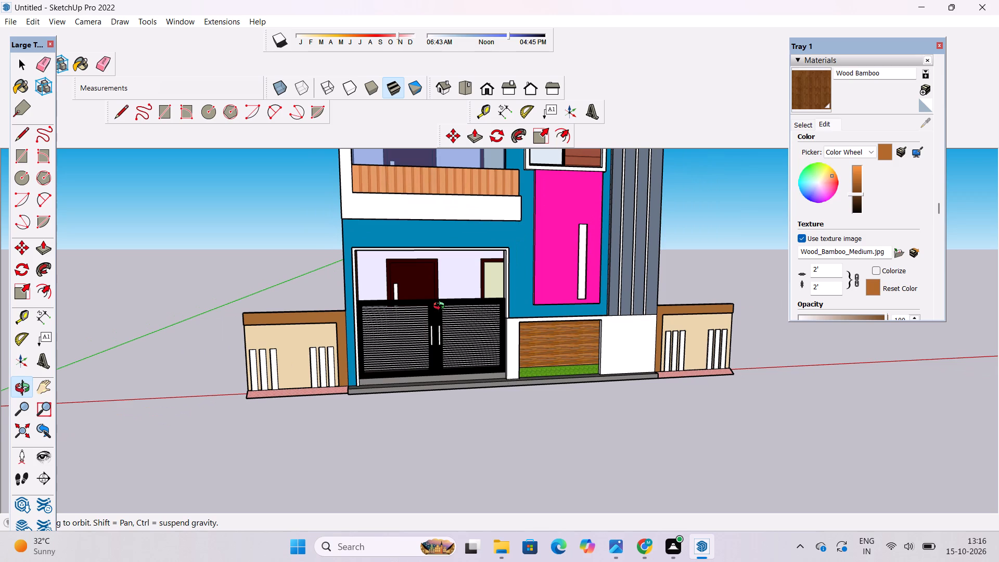
scroll(441, 307, "down", 1)
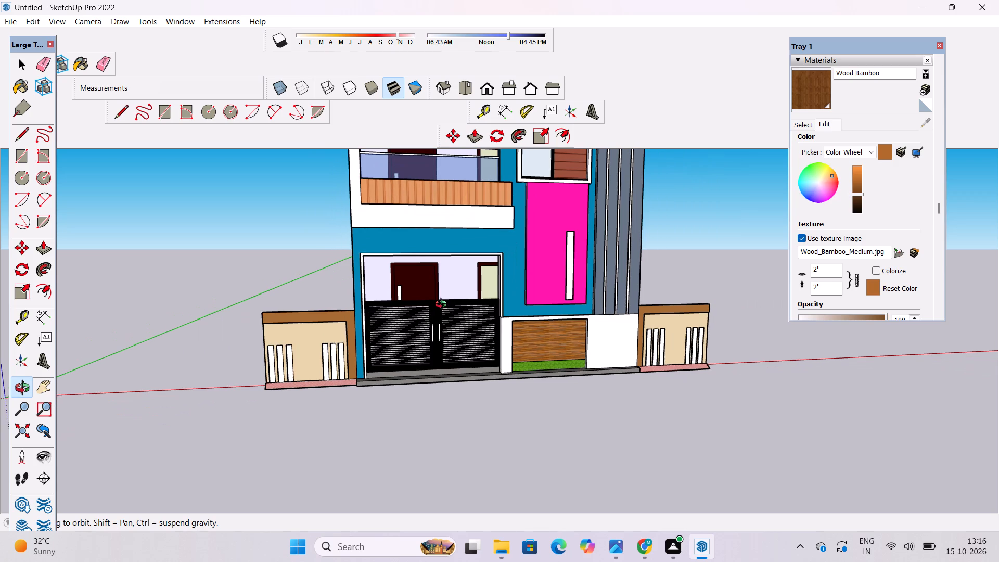
scroll(443, 305, "down", 3)
left_click_drag(444, 305, 424, 382)
scroll(418, 377, "down", 11)
left_click_drag(412, 387, 418, 311)
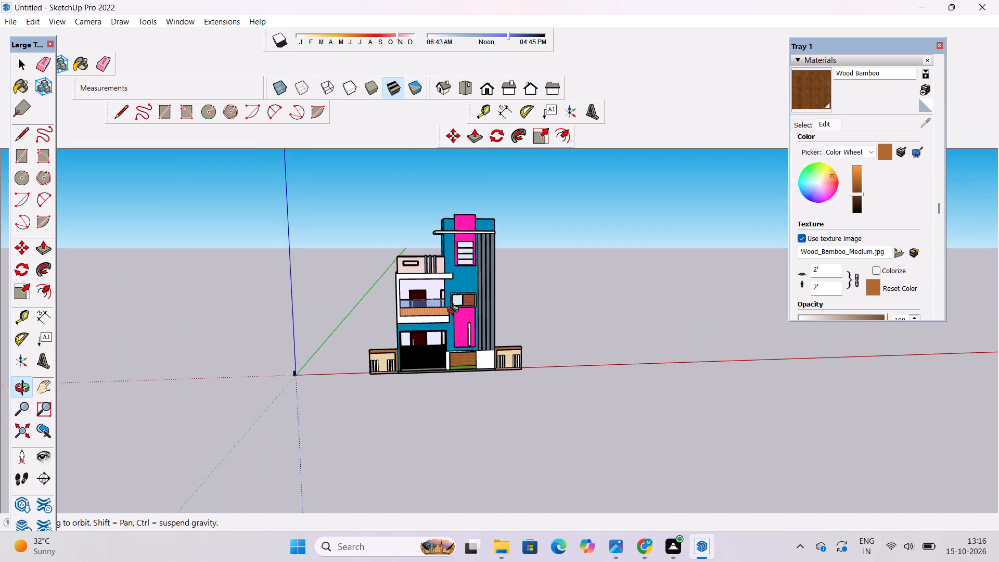
scroll(505, 325, "up", 7)
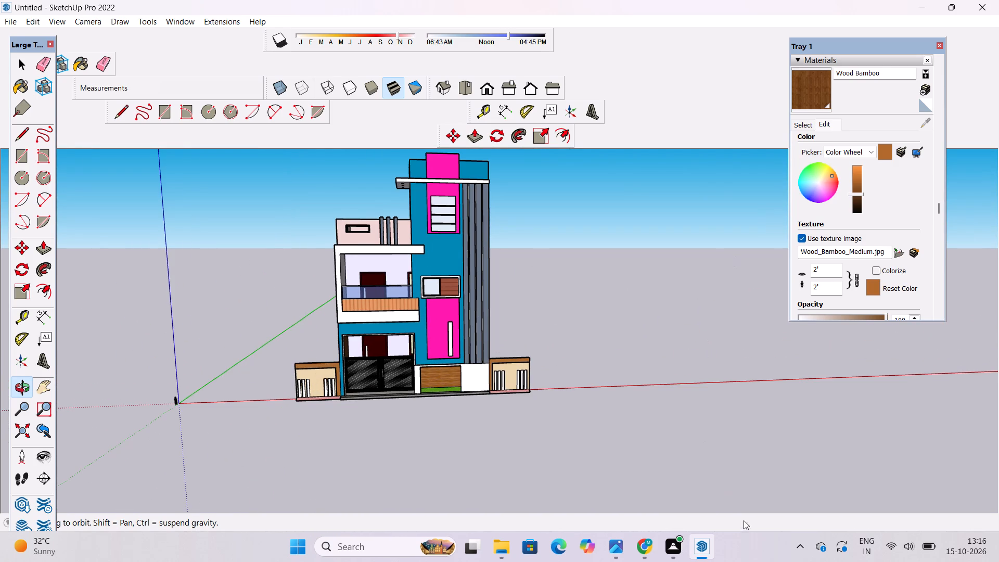
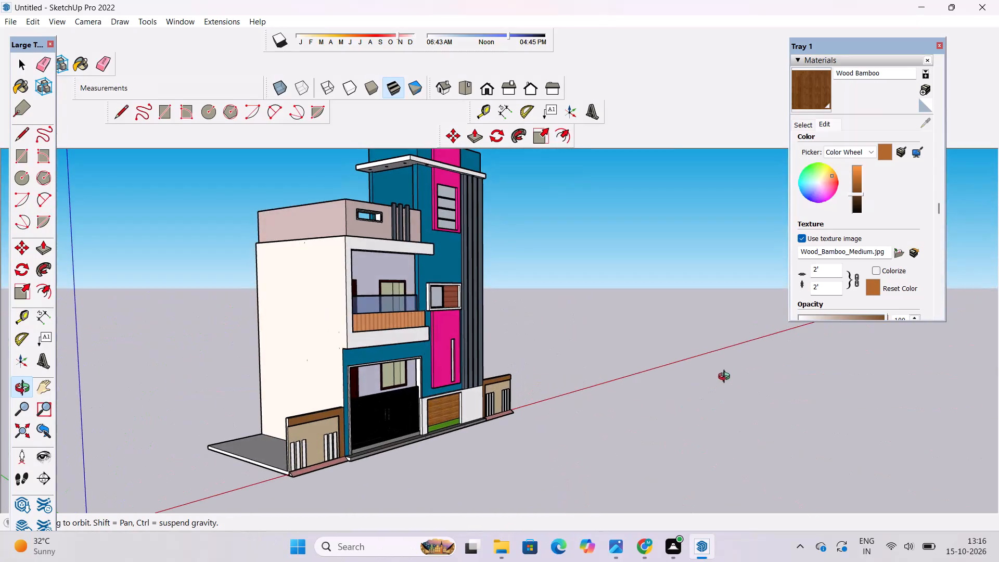
Examine the finished building from the front, the side, below and a distance, ending on a straight front view.
left_click_drag(178, 476, 42, 490)
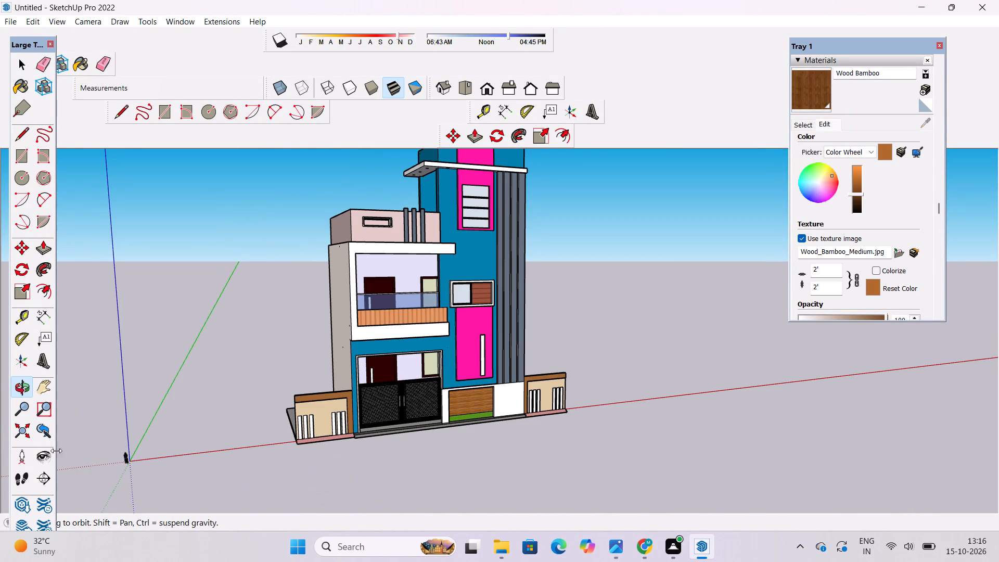
scroll(55, 451, "down", 4)
scroll(51, 449, "up", 1)
scroll(51, 449, "down", 3)
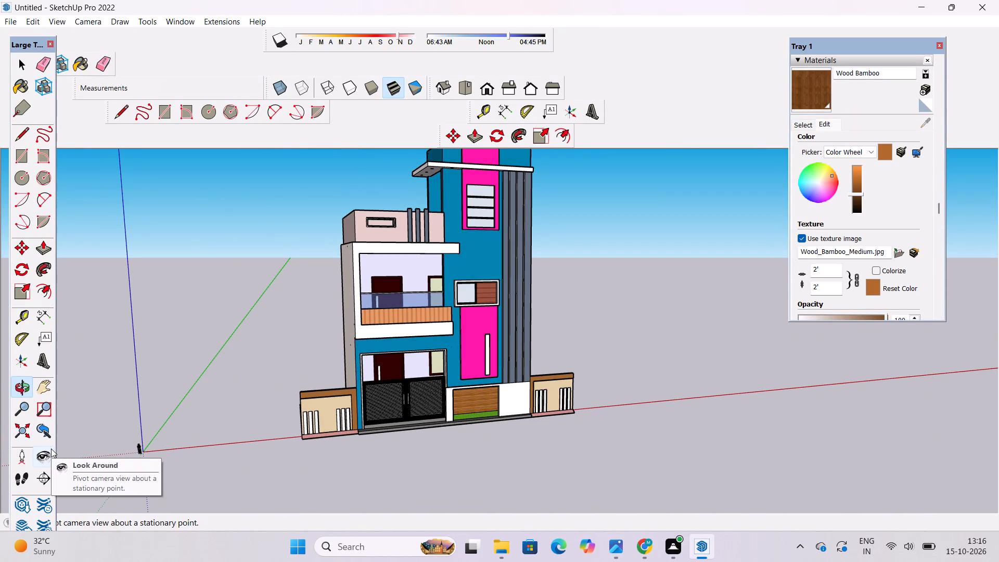
scroll(51, 449, "down", 3)
left_click_drag(123, 474, 118, 350)
left_click_drag(352, 389, 260, 282)
scroll(489, 230, "up", 2)
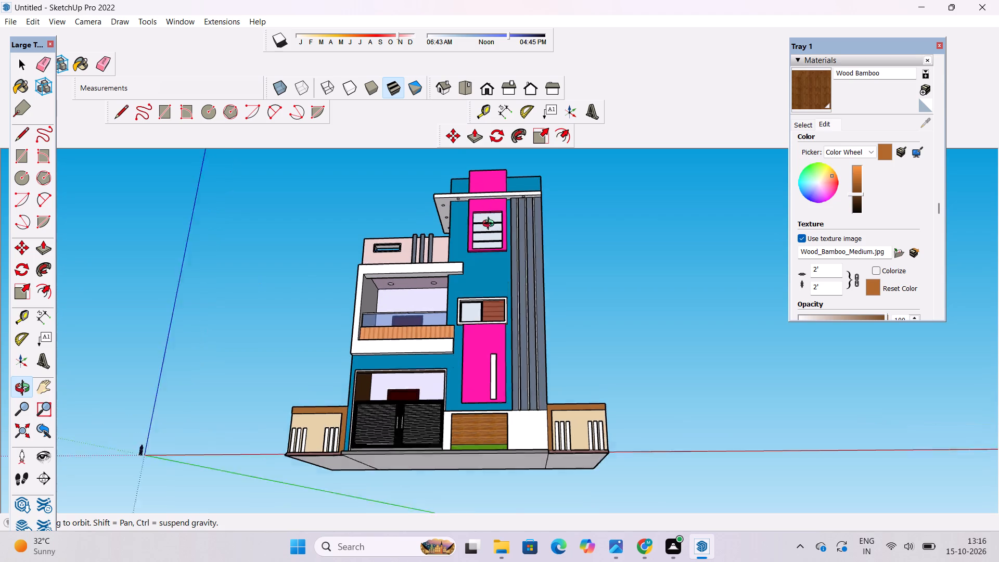
scroll(491, 225, "up", 5)
left_click_drag(476, 304, 537, 213)
scroll(537, 212, "down", 9)
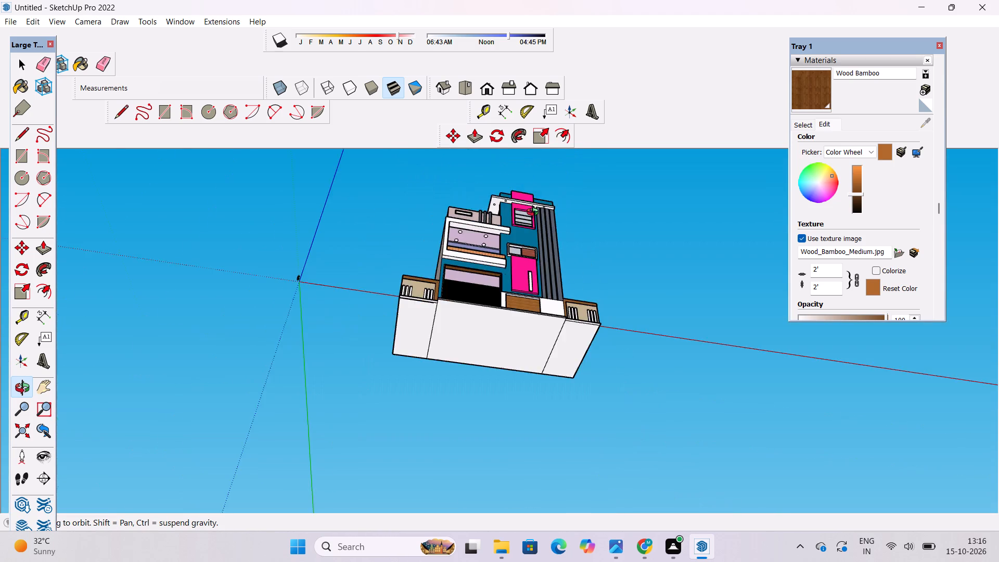
scroll(535, 213, "down", 7)
left_click_drag(535, 213, 496, 471)
scroll(477, 333, "up", 7)
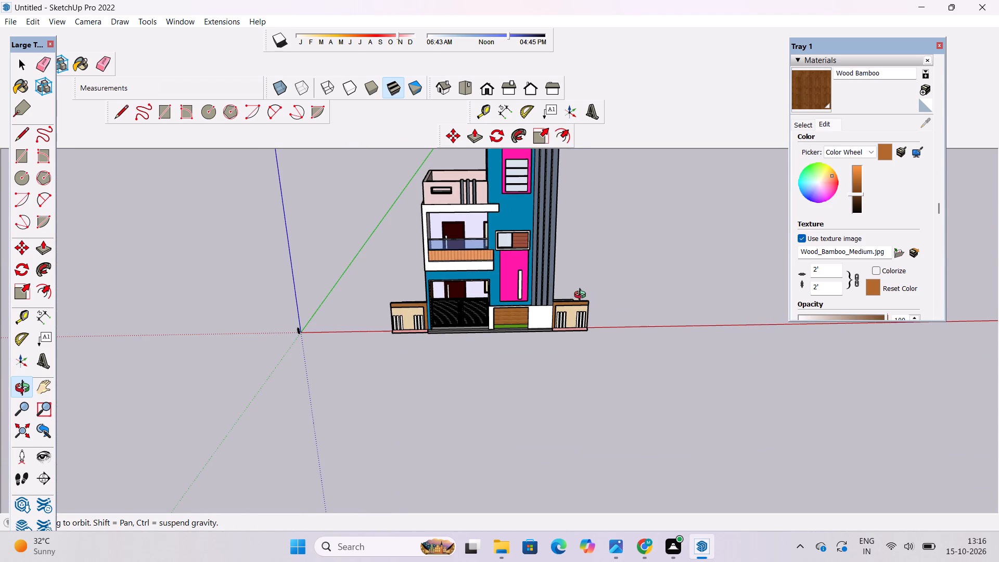
scroll(564, 291, "down", 5)
left_click_drag(566, 297, 527, 344, "shift")
left_click_drag(525, 369, 540, 285)
scroll(485, 351, "up", 4)
left_click_drag(485, 352, 398, 324, "shift")
scroll(400, 315, "up", 3)
left_click_drag(397, 302, 396, 312, "shift")
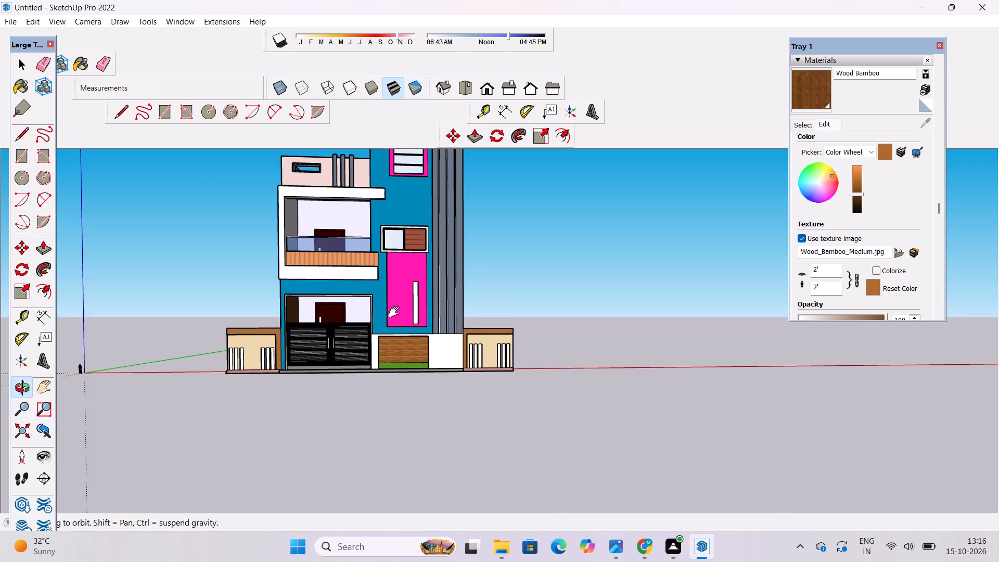
left_click_drag(396, 312, 396, 318)
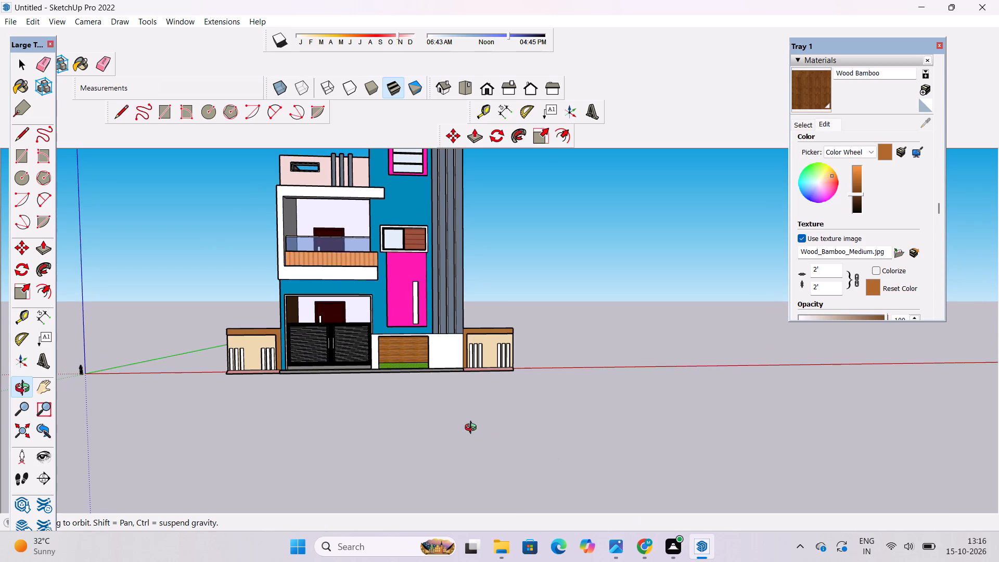
Close the tray holding the material settings.
key("space")
left_click(940, 42)
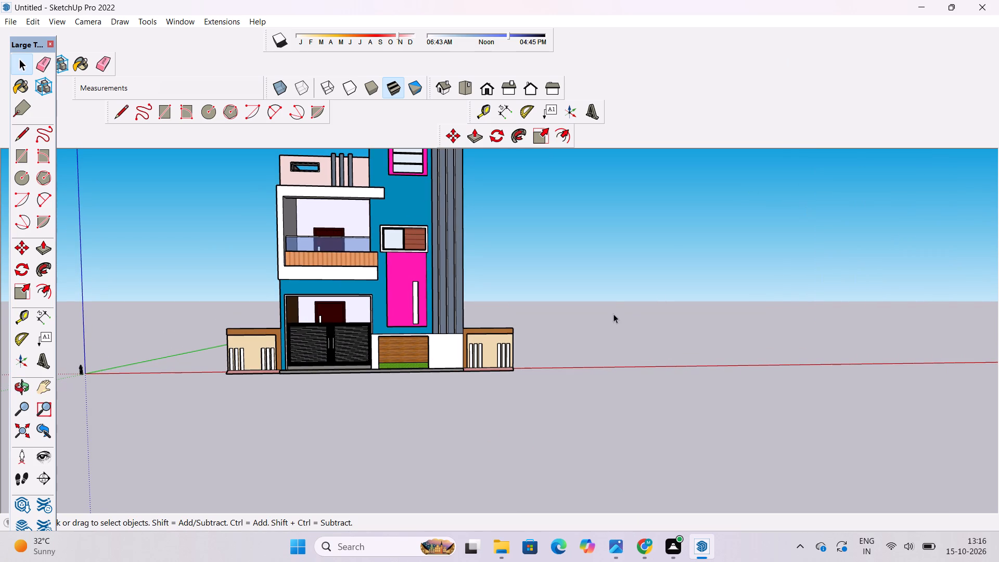
Save the model in the Downloads folder as "pink house" in SketchUp format.
key("ctrl+s")
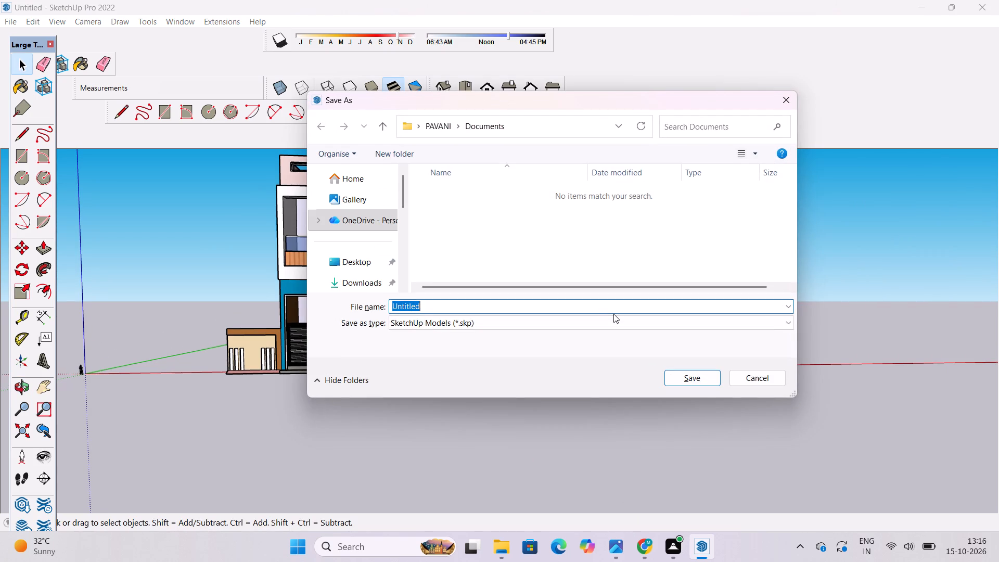
left_click(363, 287)
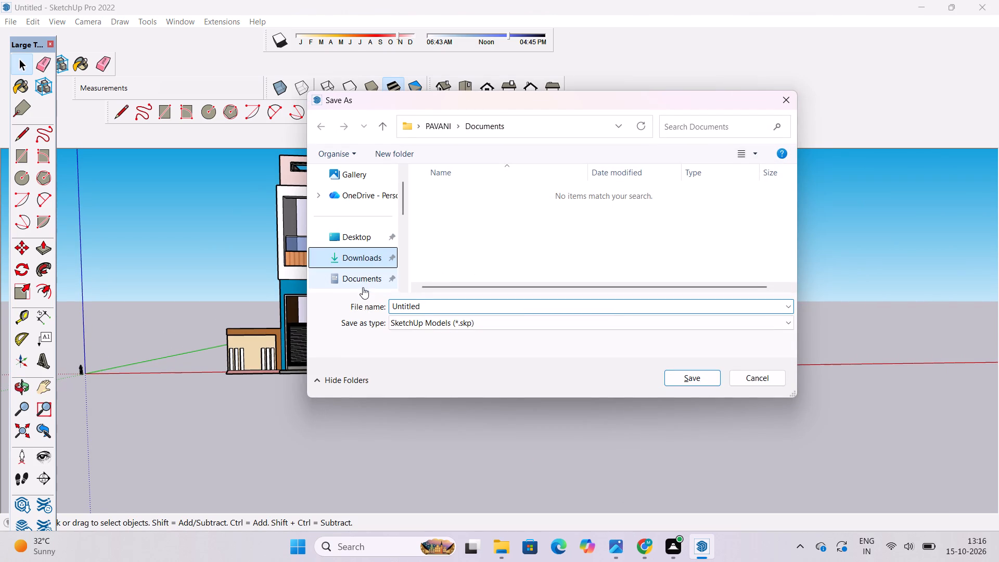
left_click(424, 305)
key("BackSpace")
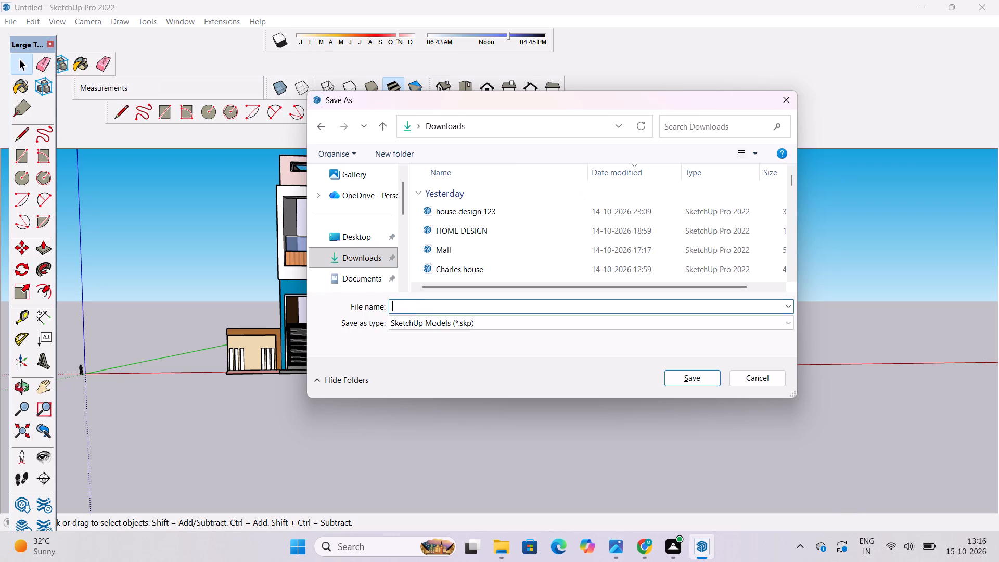
type("pi")
type("nk house")
left_click(683, 376)
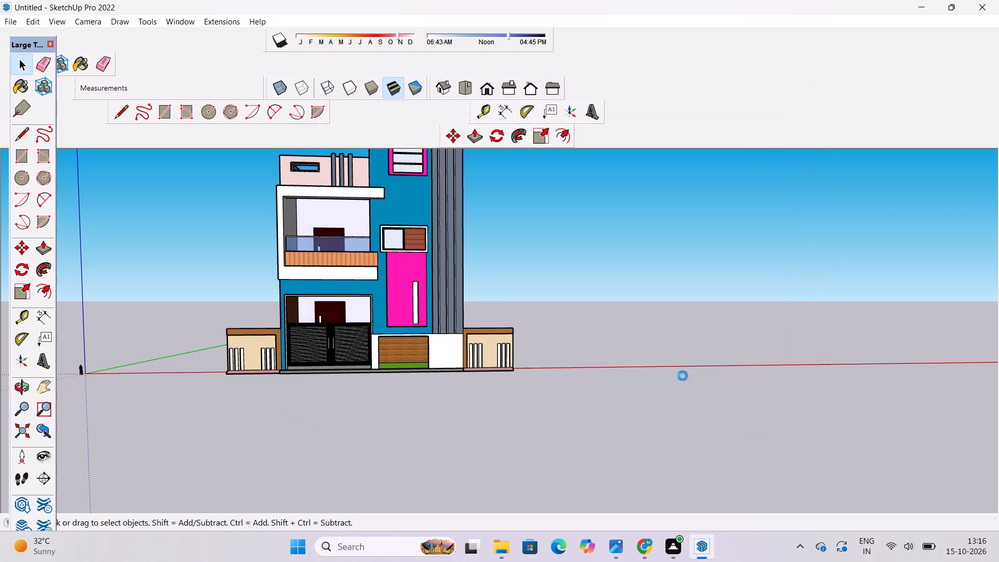
Export the current front view as a 2D PDF graphic named "pink house pdf" in the Downloads folder.
left_click(8, 25)
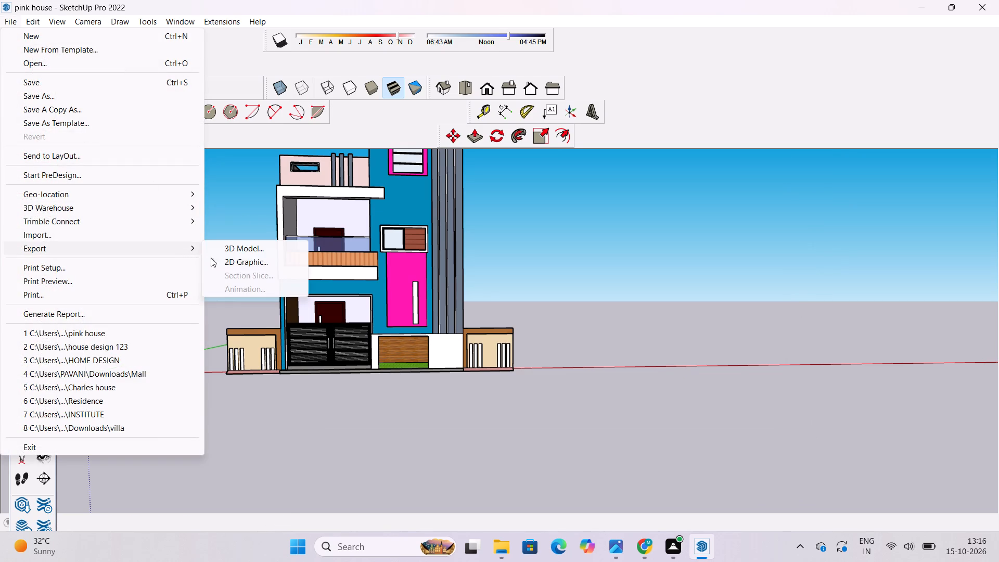
left_click(229, 258)
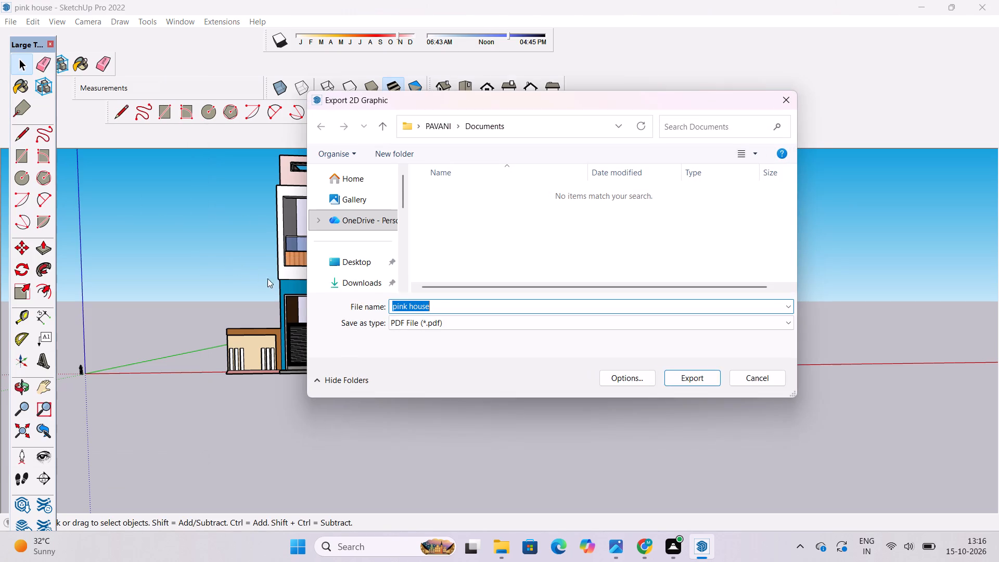
left_click(367, 280)
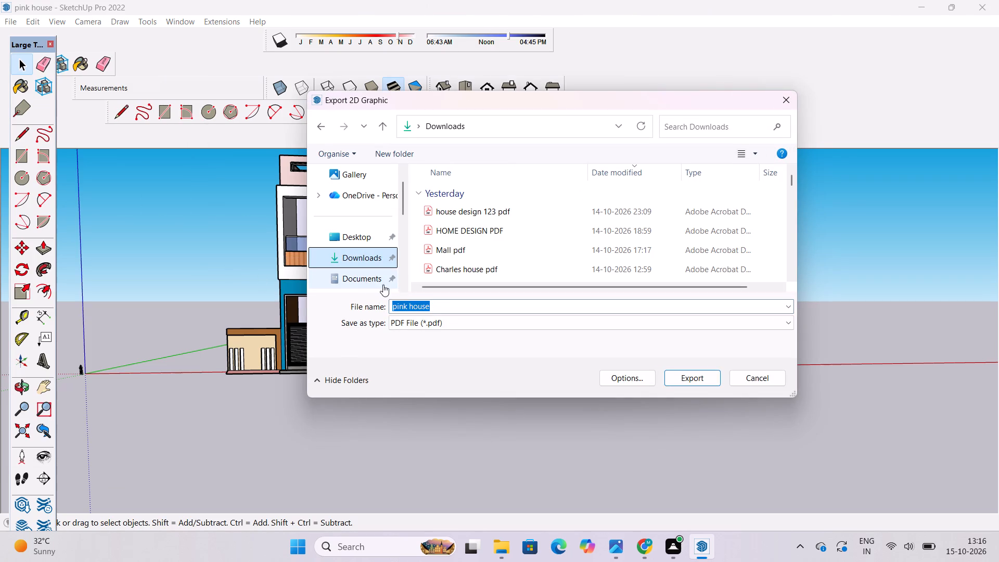
triple_click(433, 303)
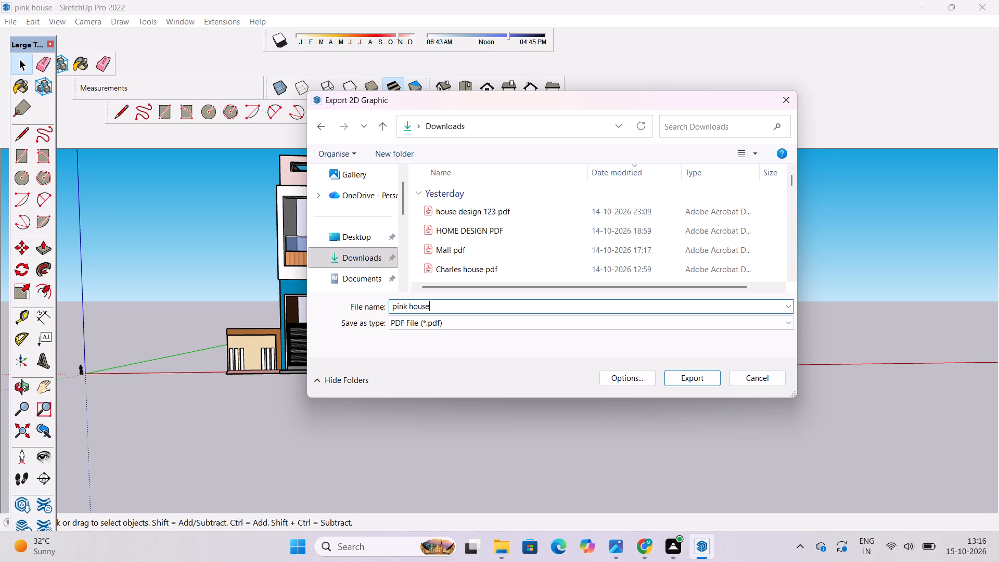
key("v")
key("BackSpace")
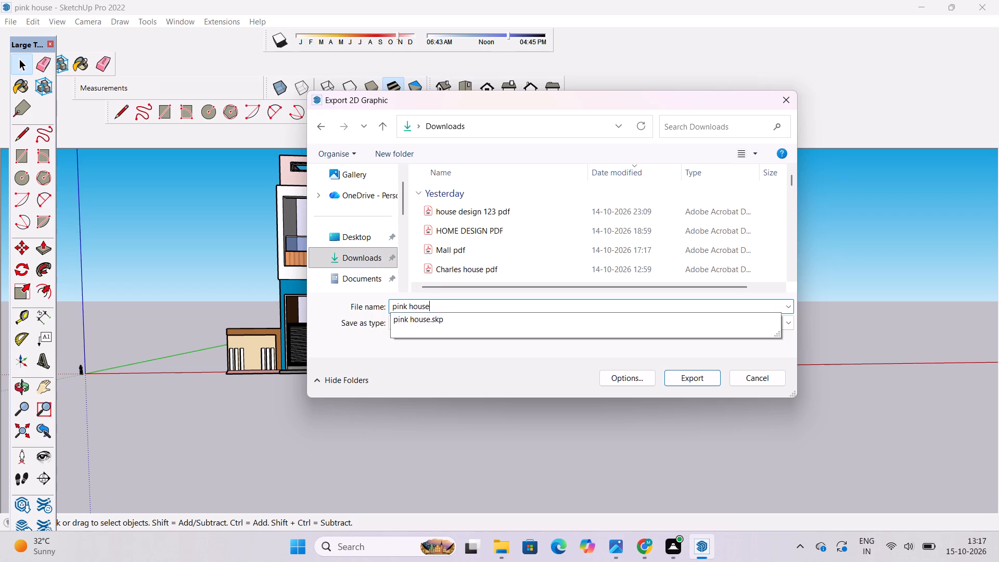
key("space")
type("pdf")
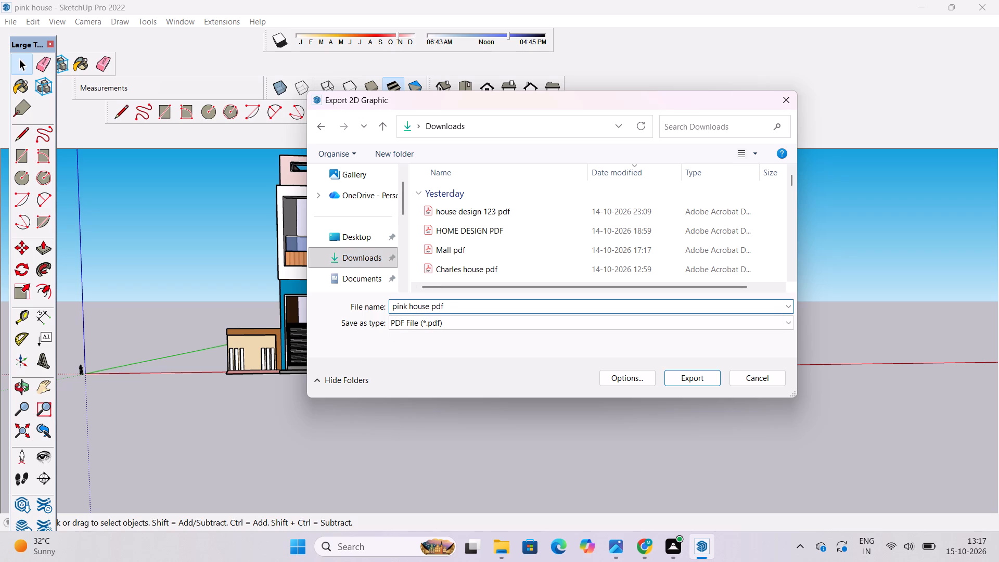
left_click(685, 379)
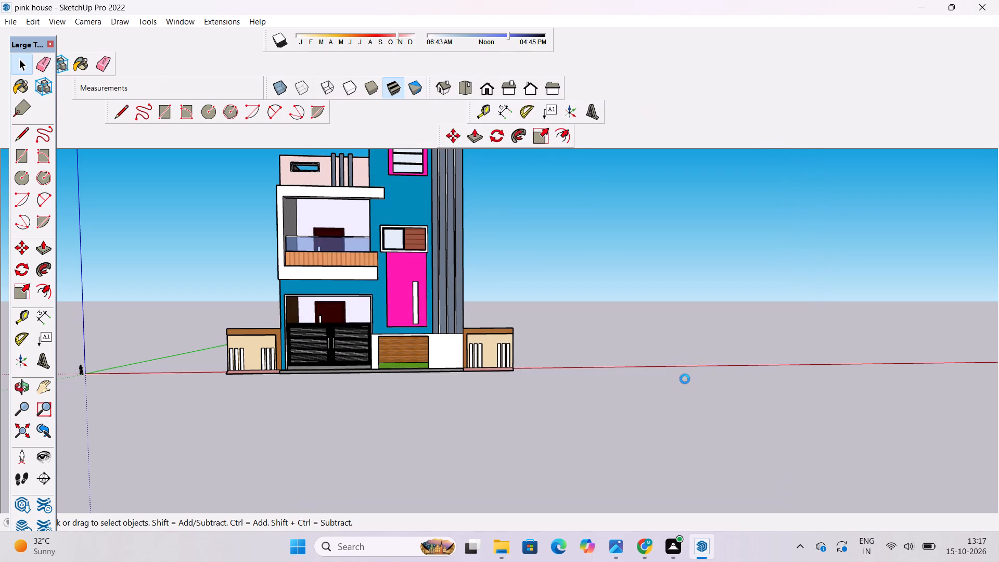